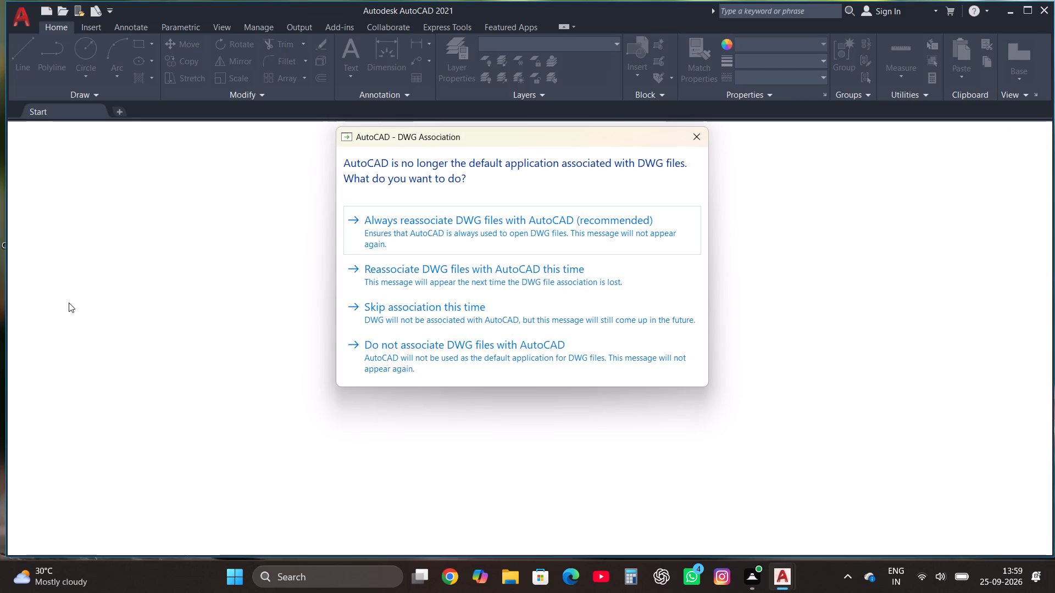
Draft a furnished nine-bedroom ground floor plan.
Dismiss the DWG association prompt and start a new blank drawing.
{"action": "left_click", "coordinate": [696, 136]}
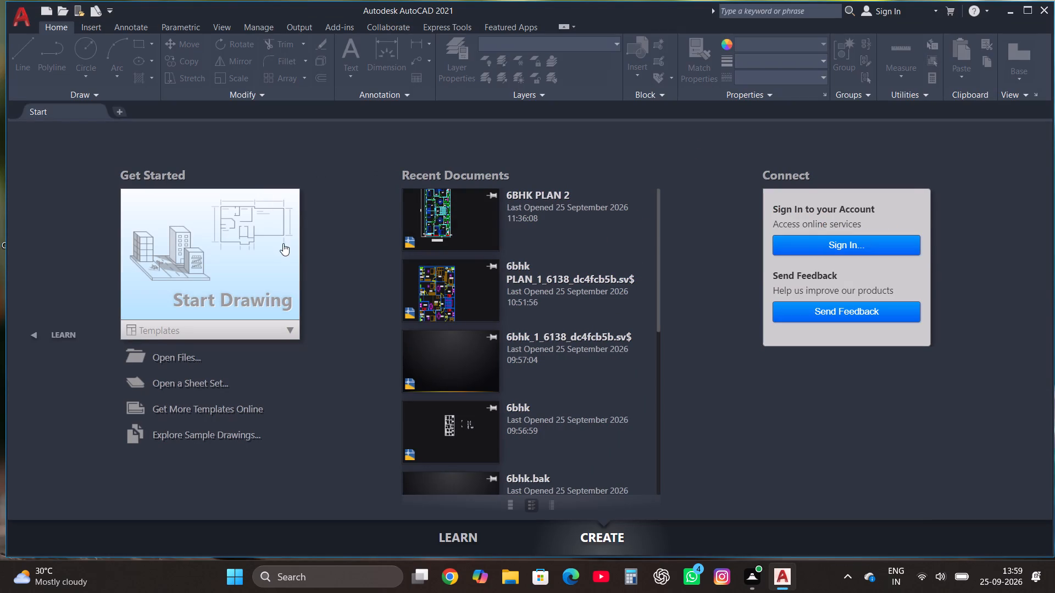
{"action": "double_click", "coordinate": [269, 249]}
{"action": "left_click", "coordinate": [249, 234]}
{"action": "left_click", "coordinate": [239, 270]}
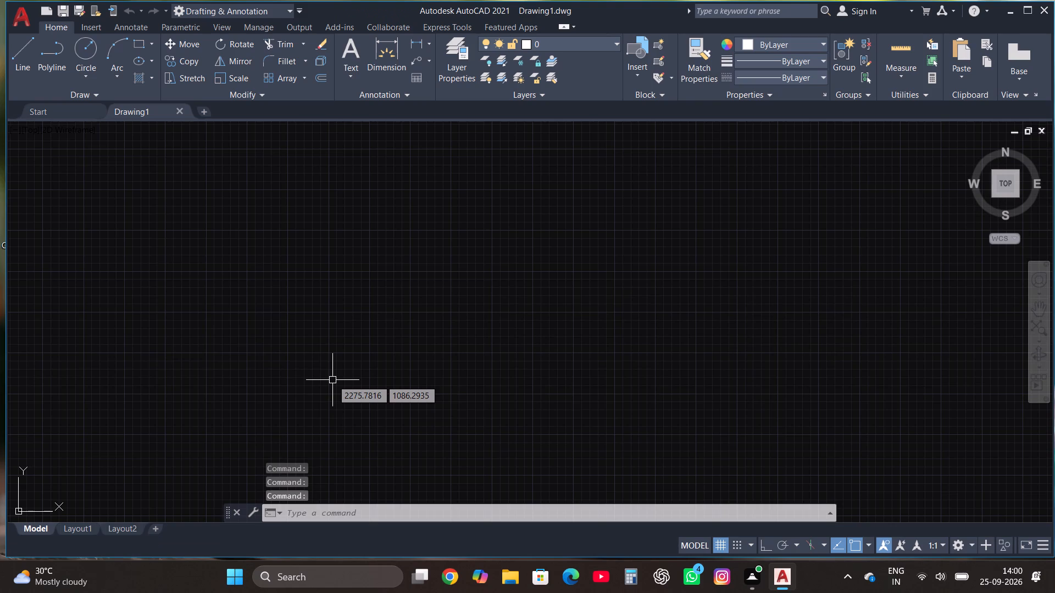
Check the file open and save settings in the drawing options.
{"action": "type", "text": "op"}
{"action": "key", "text": "Return"}
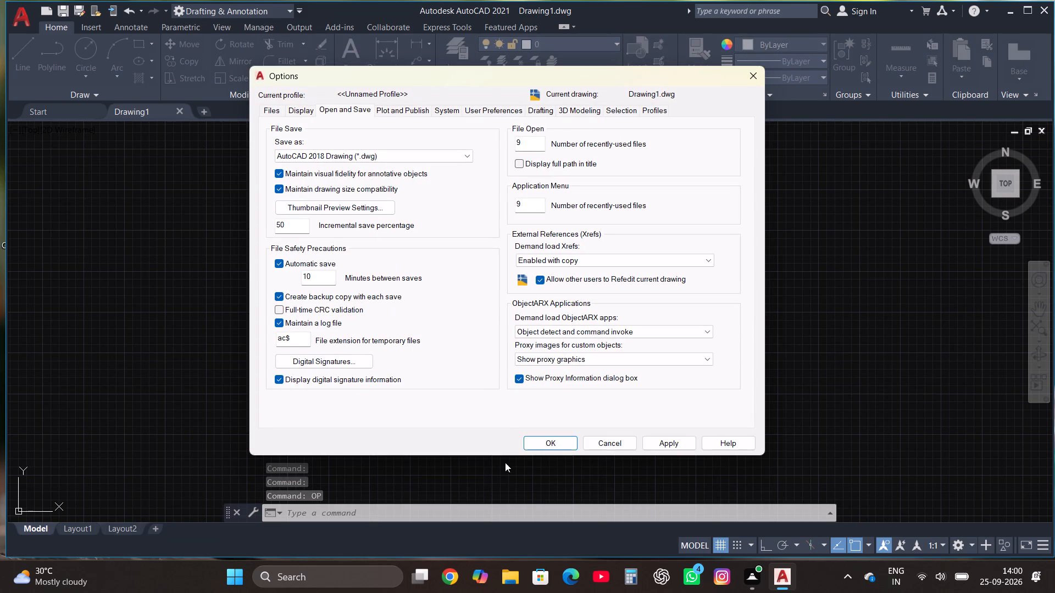
{"action": "left_click", "coordinate": [542, 445]}
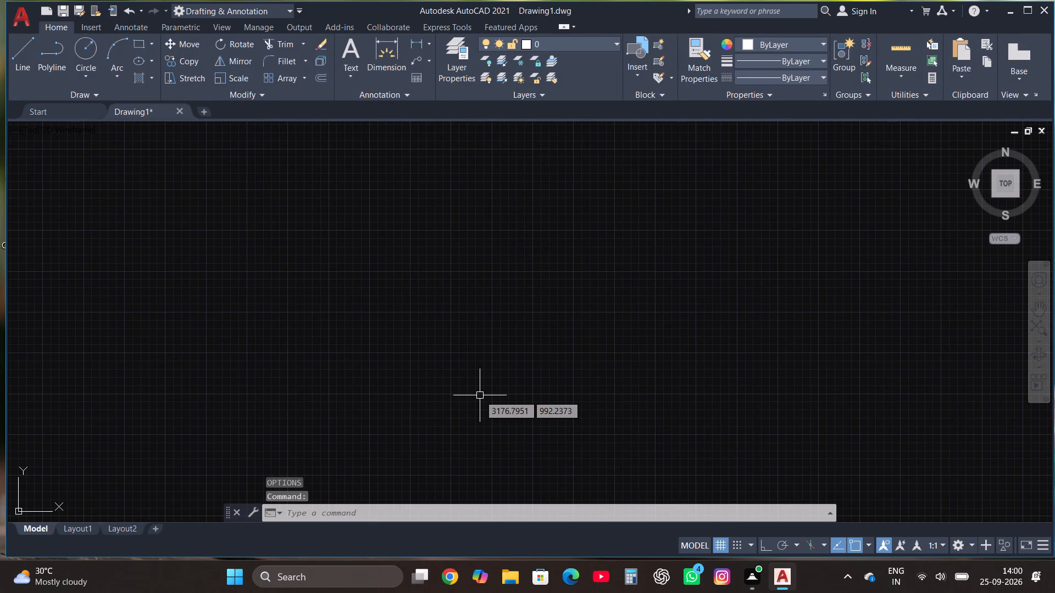
Configure the drawing units to Architectural length with 0'-0" precision and an insertion scale of Inches.
{"action": "type", "text": "un"}
{"action": "key", "text": "Return"}
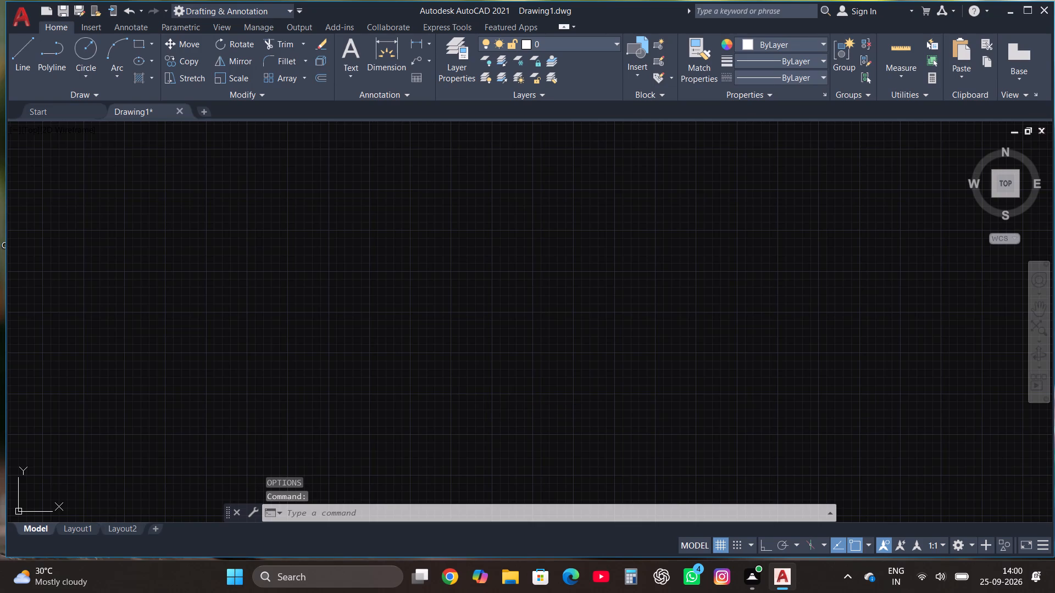
{"action": "left_click", "coordinate": [434, 167]}
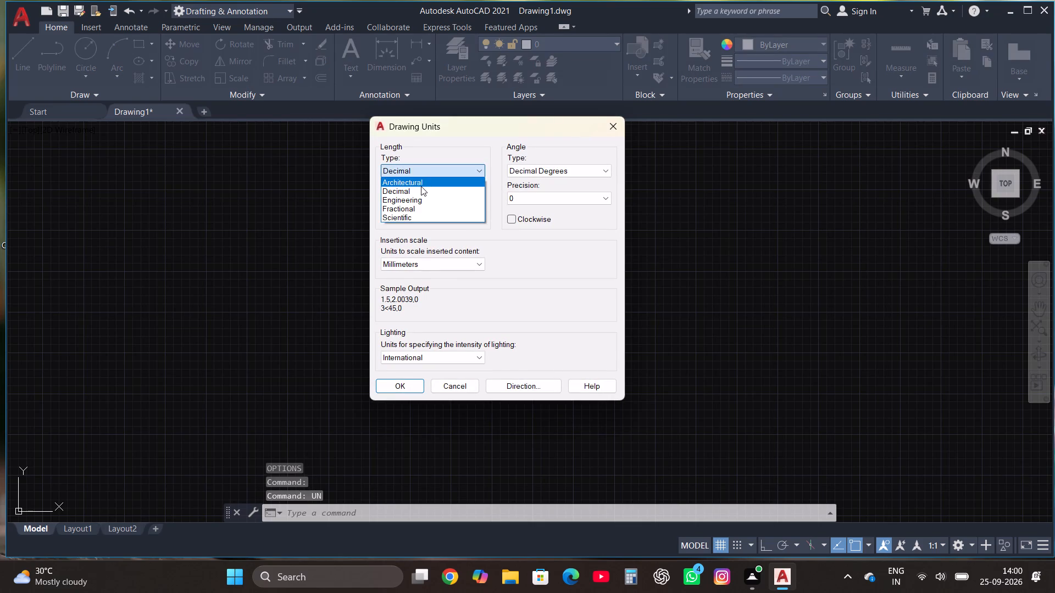
{"action": "left_click", "coordinate": [420, 186]}
{"action": "left_click", "coordinate": [413, 202]}
{"action": "left_click", "coordinate": [406, 212]}
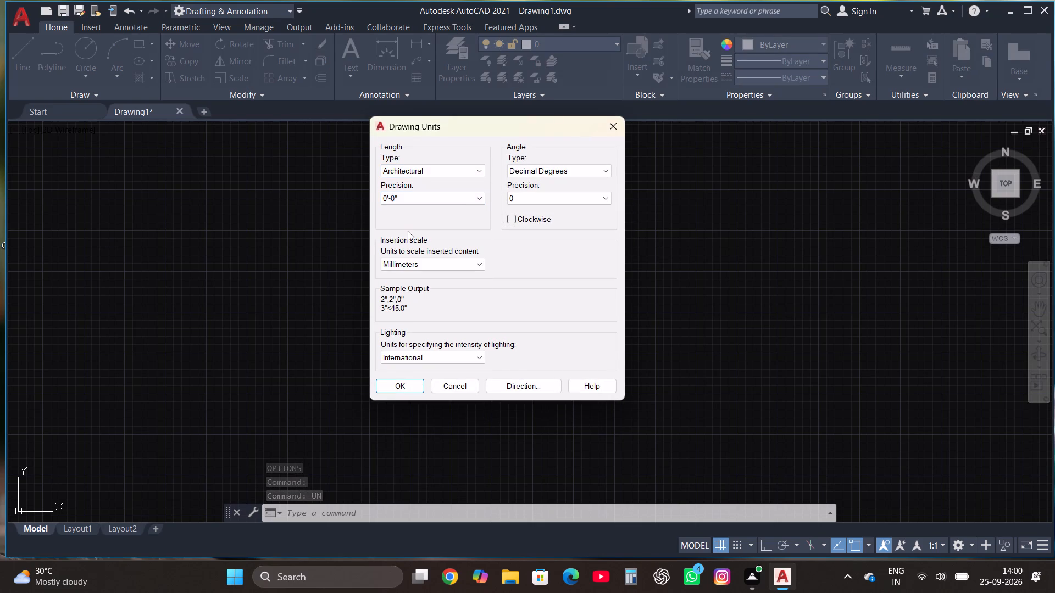
{"action": "left_click", "coordinate": [410, 261]}
{"action": "left_click", "coordinate": [403, 286]}
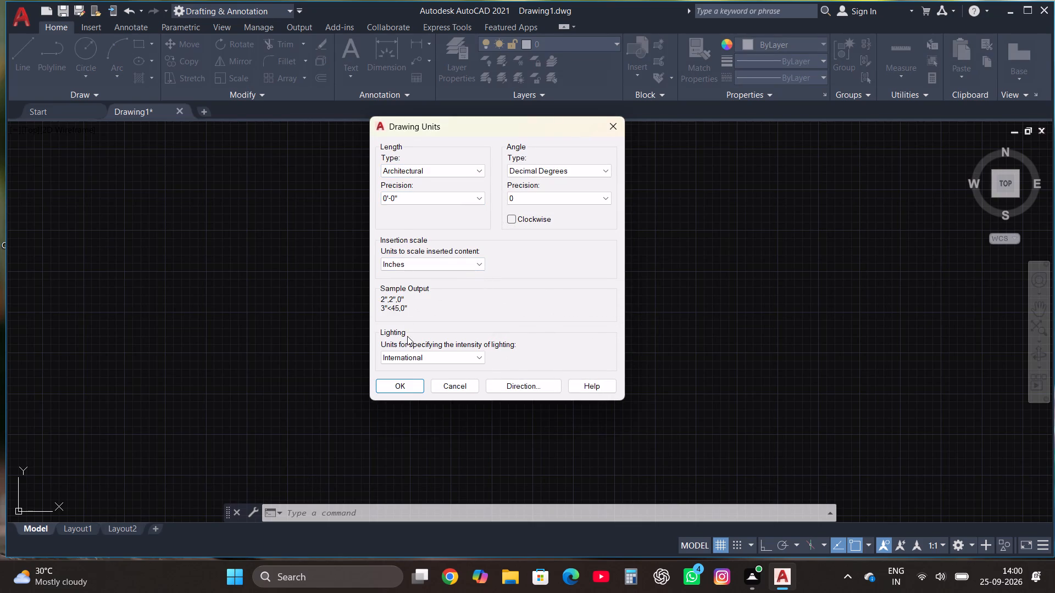
{"action": "left_click", "coordinate": [399, 389]}
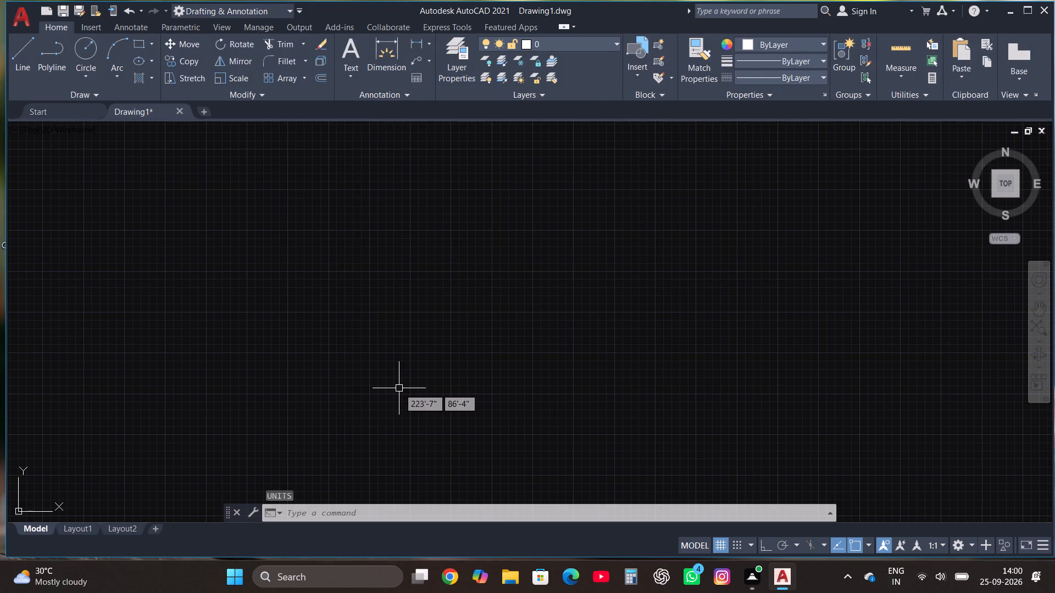
Modify the ISO-25 dimension style's primary units to Architectural format with 0'-0" precision.
{"action": "type", "text": "dim"}
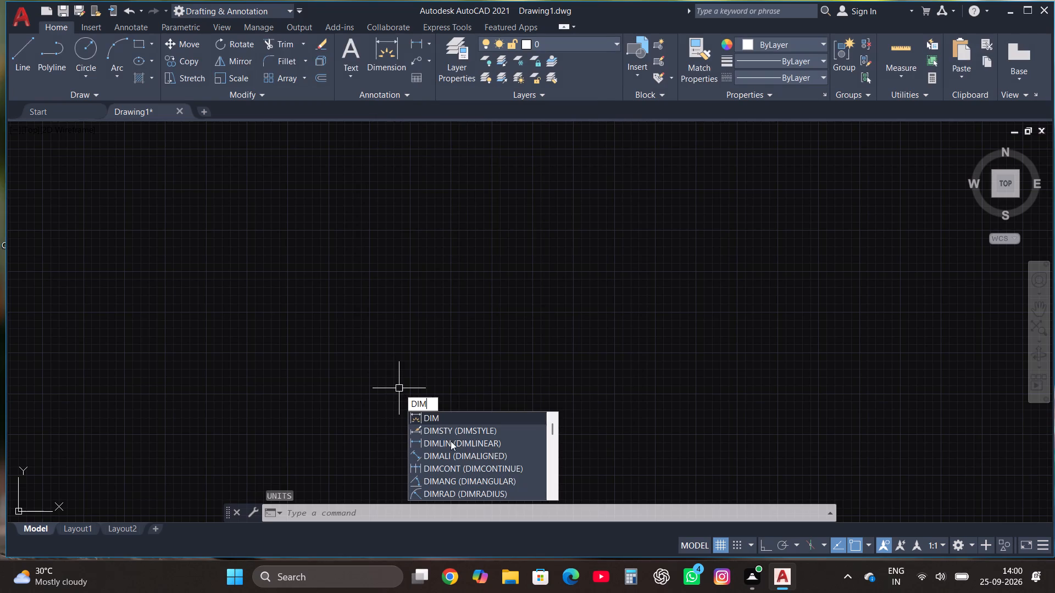
{"action": "left_click", "coordinate": [468, 430]}
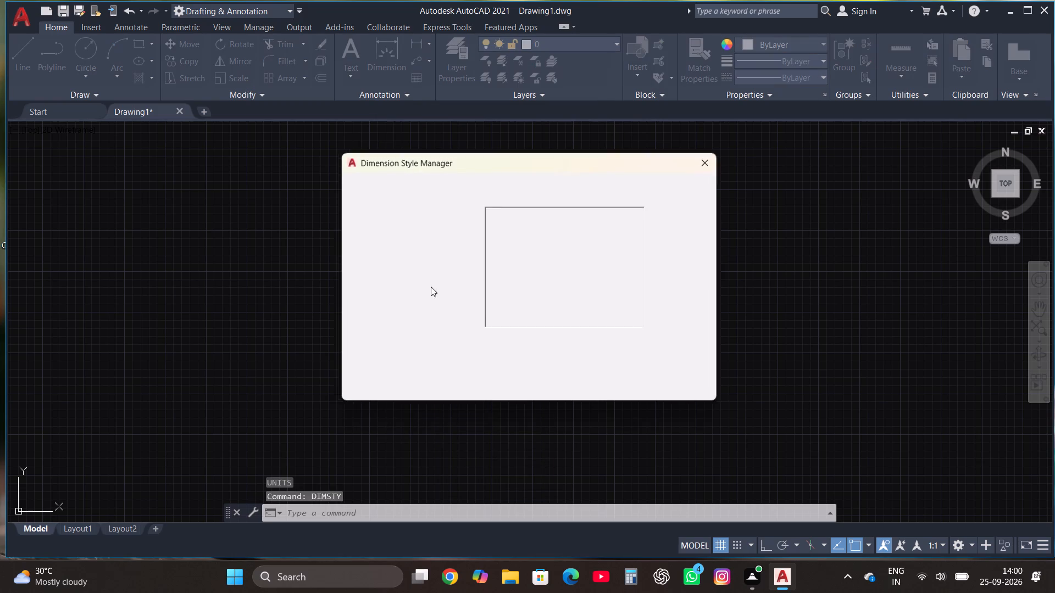
{"action": "left_click", "coordinate": [677, 256]}
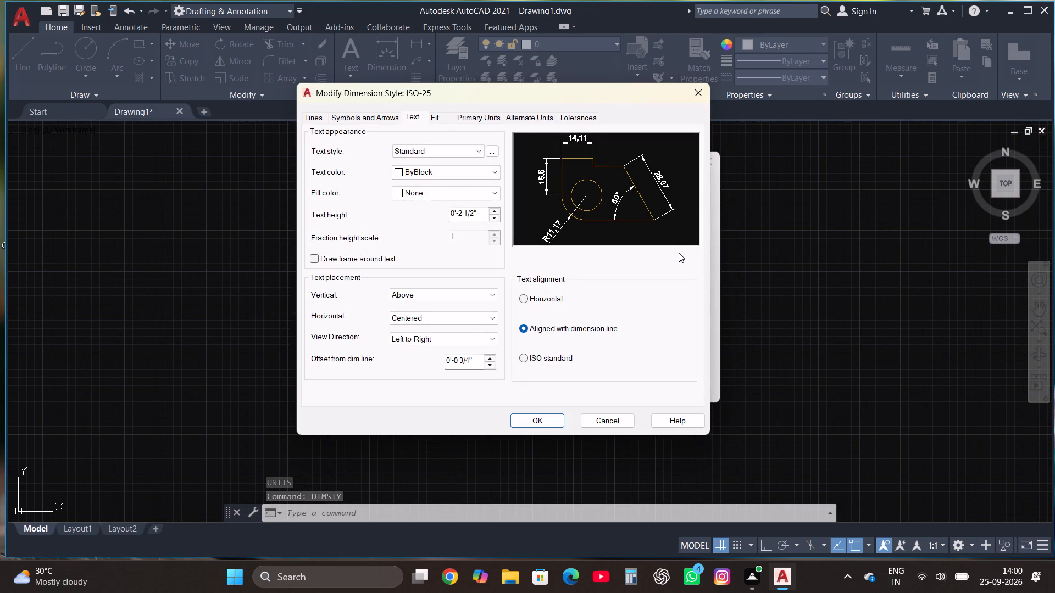
{"action": "left_click", "coordinate": [475, 119]}
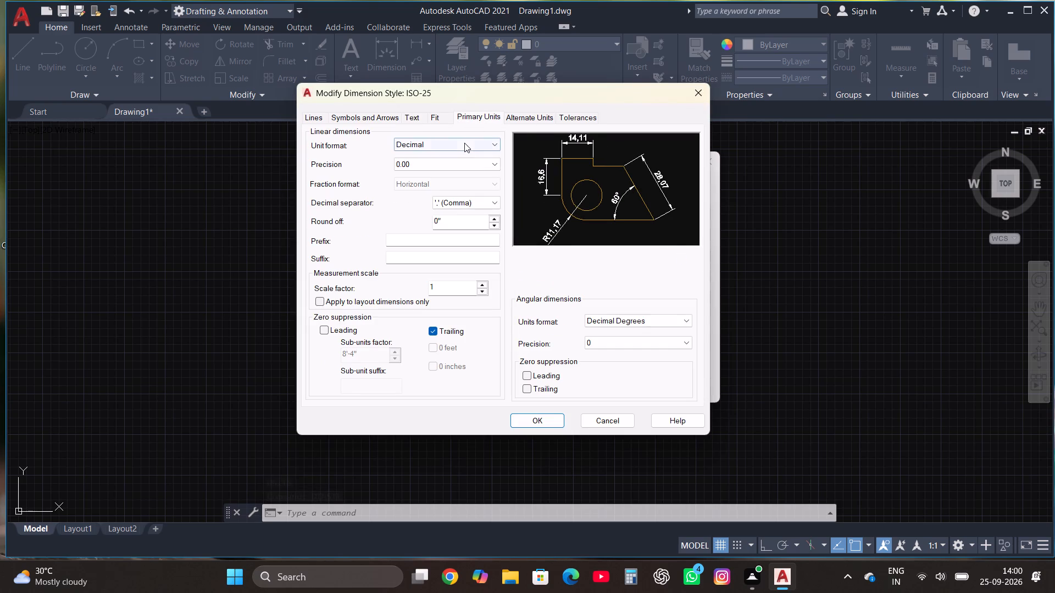
{"action": "left_click", "coordinate": [464, 143]}
{"action": "left_click", "coordinate": [435, 186]}
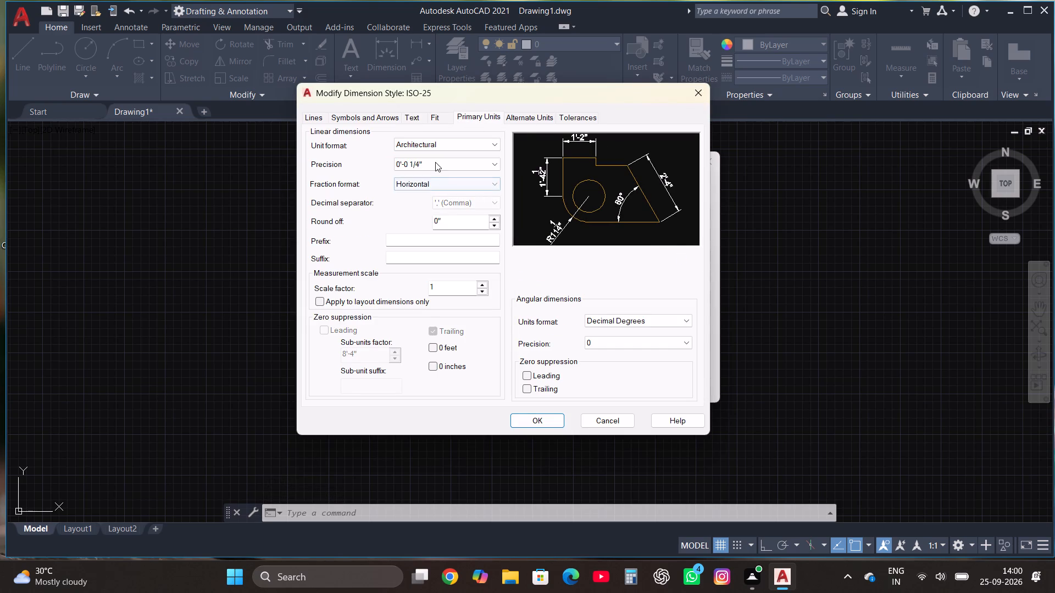
{"action": "left_click", "coordinate": [435, 162]}
{"action": "left_click", "coordinate": [422, 177]}
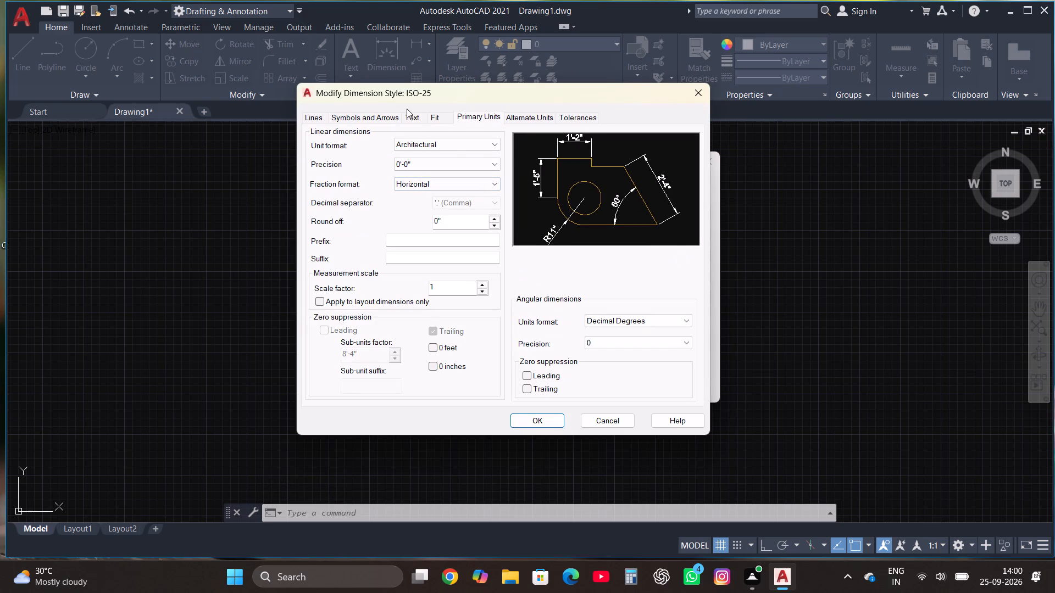
Set the ISO-25 dimension text height to 10" and make the style current.
{"action": "left_click", "coordinate": [410, 121]}
{"action": "left_click_drag", "start_coordinate": [478, 209], "coordinate": [451, 209]}
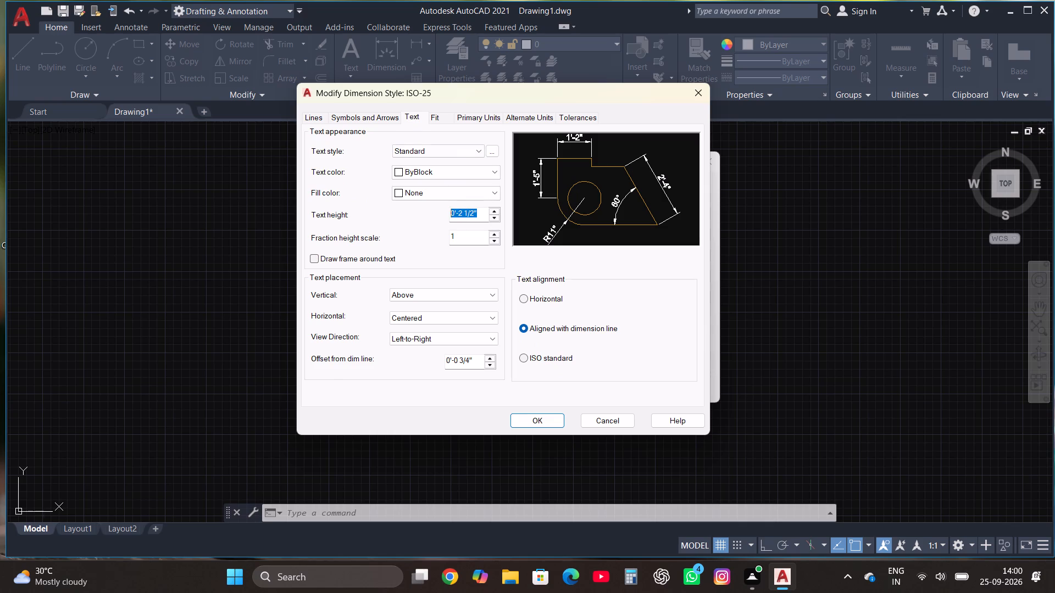
{"action": "left_click_drag", "start_coordinate": [451, 209], "coordinate": [447, 209]}
{"action": "type", "text": "10\""}
{"action": "left_click", "coordinate": [529, 421]}
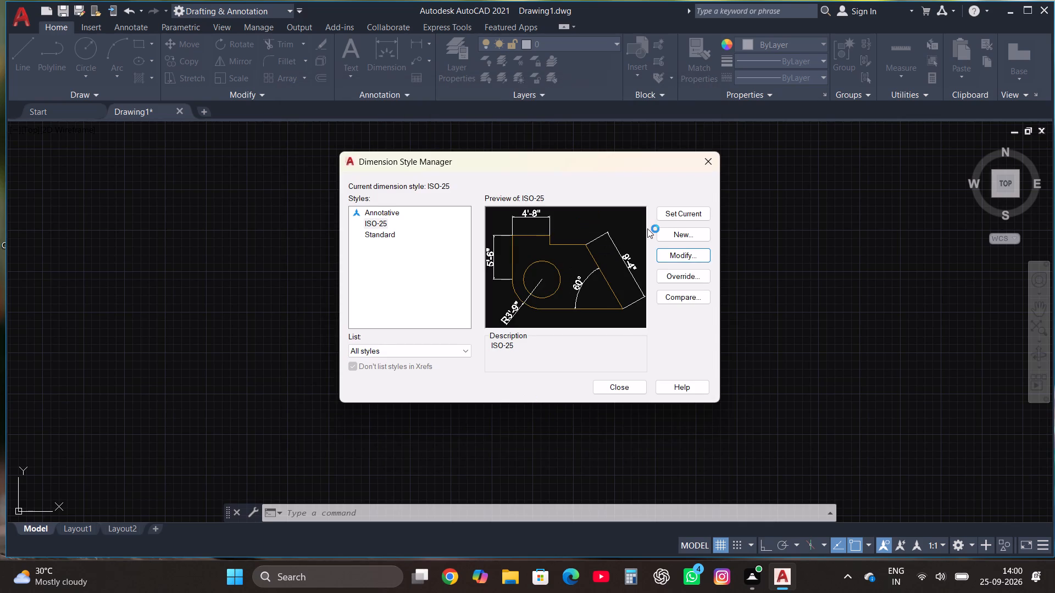
{"action": "left_click", "coordinate": [685, 213]}
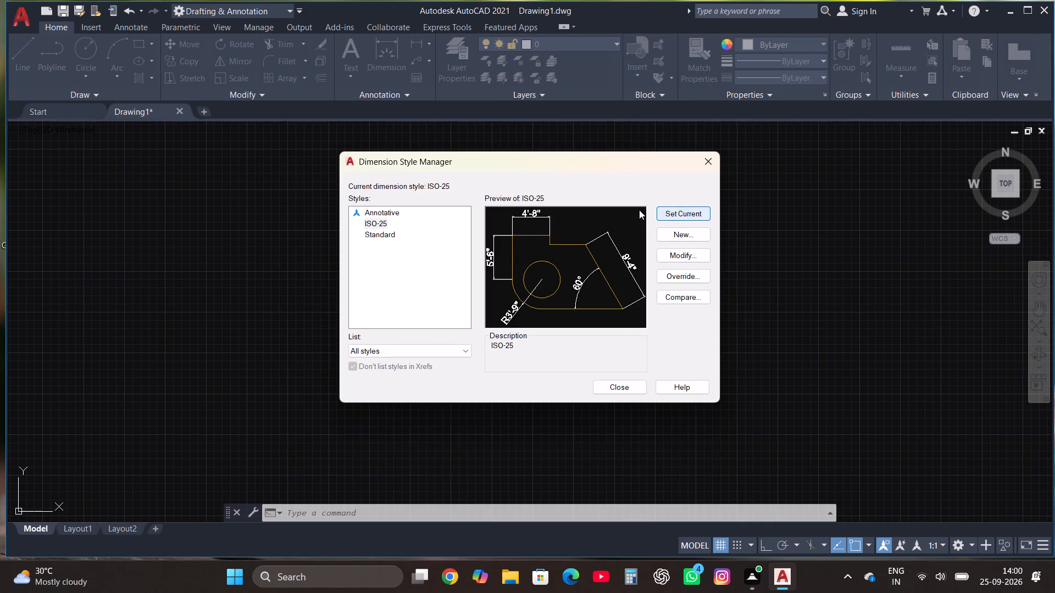
{"action": "left_click", "coordinate": [612, 393]}
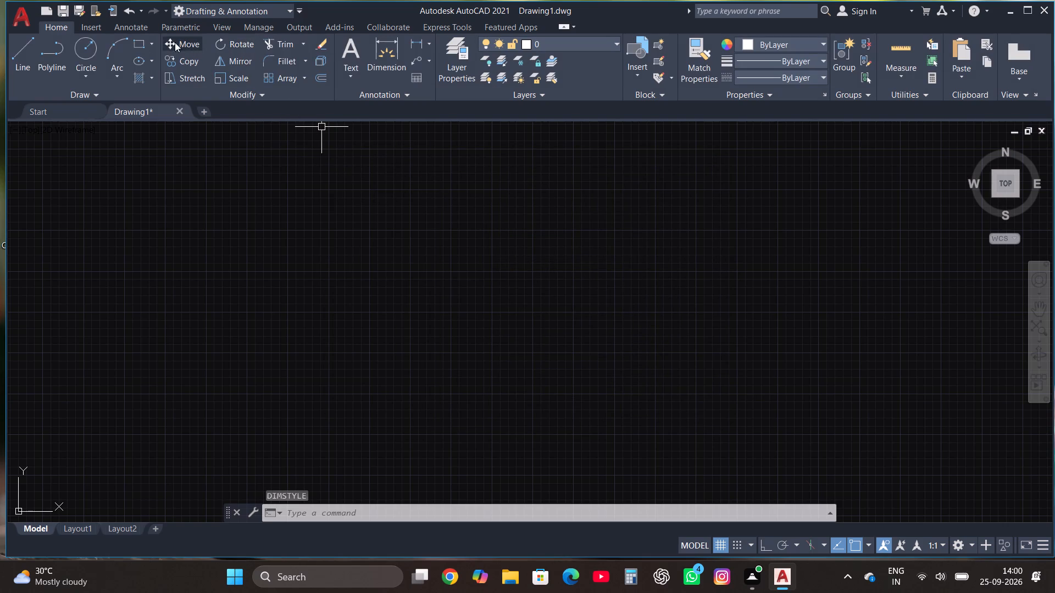
Draw a closed rectangular outline 10' wide and 13'6" high from four orthogonal lines, with Ortho turned on.
{"action": "left_click", "coordinate": [138, 41]}
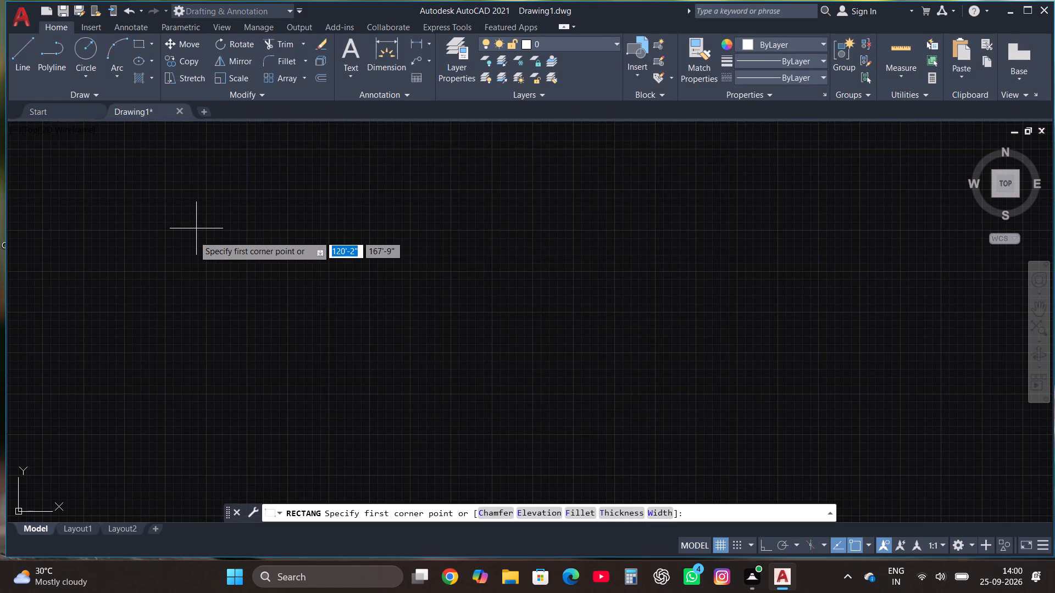
{"action": "left_click", "coordinate": [15, 60]}
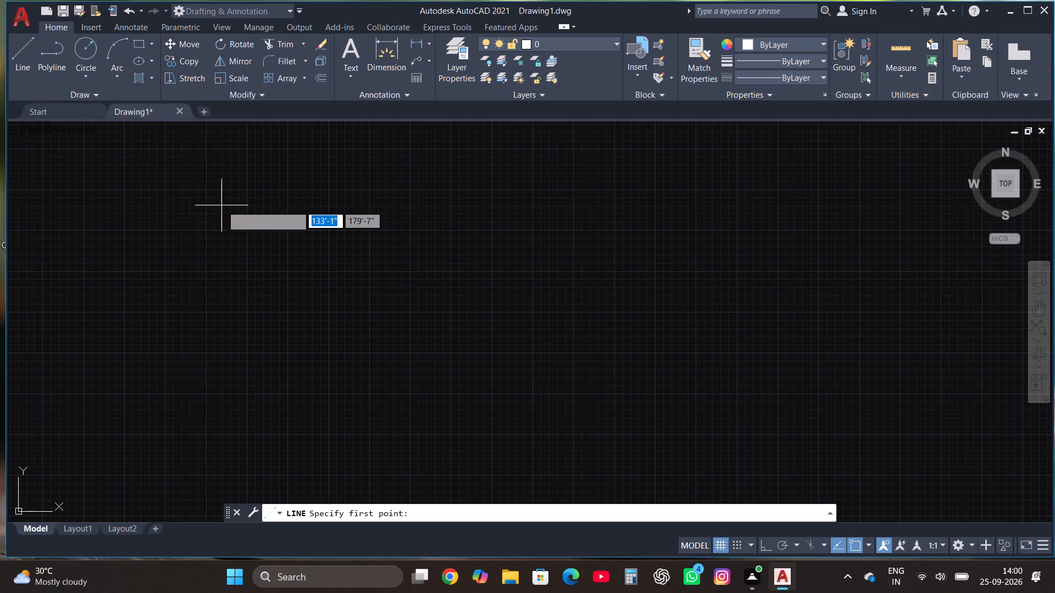
{"action": "left_click", "coordinate": [224, 198]}
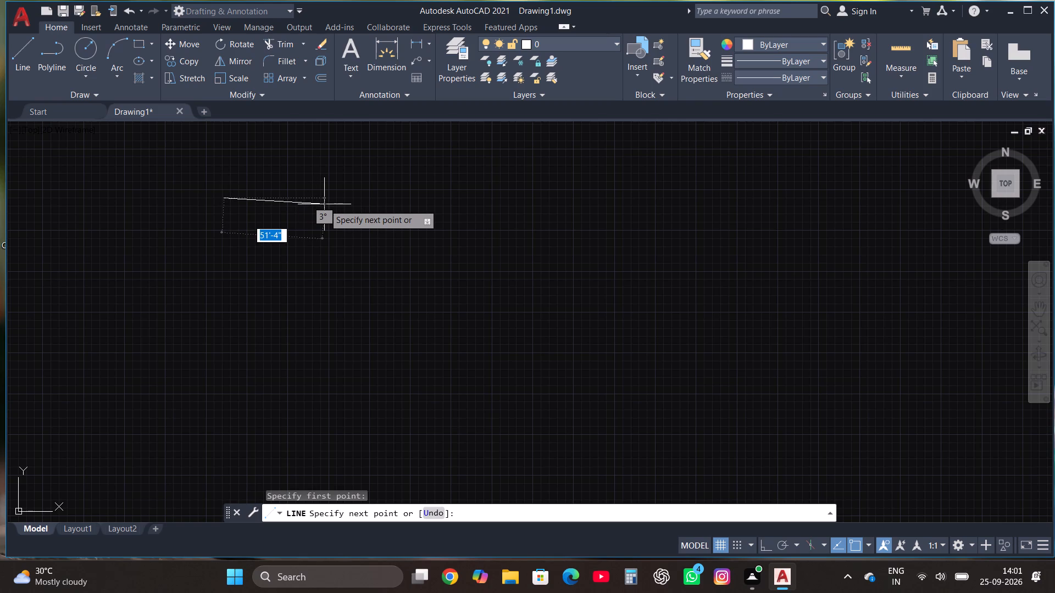
{"action": "key", "text": "F8"}
{"action": "type", "text": "10'"}
{"action": "key", "text": "Return"}
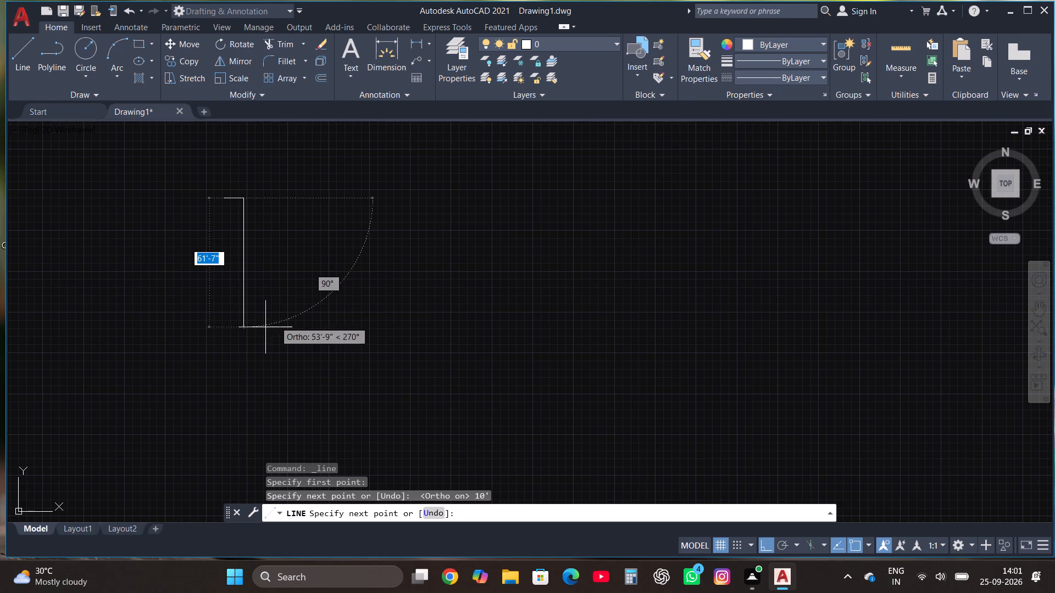
{"action": "type", "text": "13'6\""}
{"action": "key", "text": "Return"}
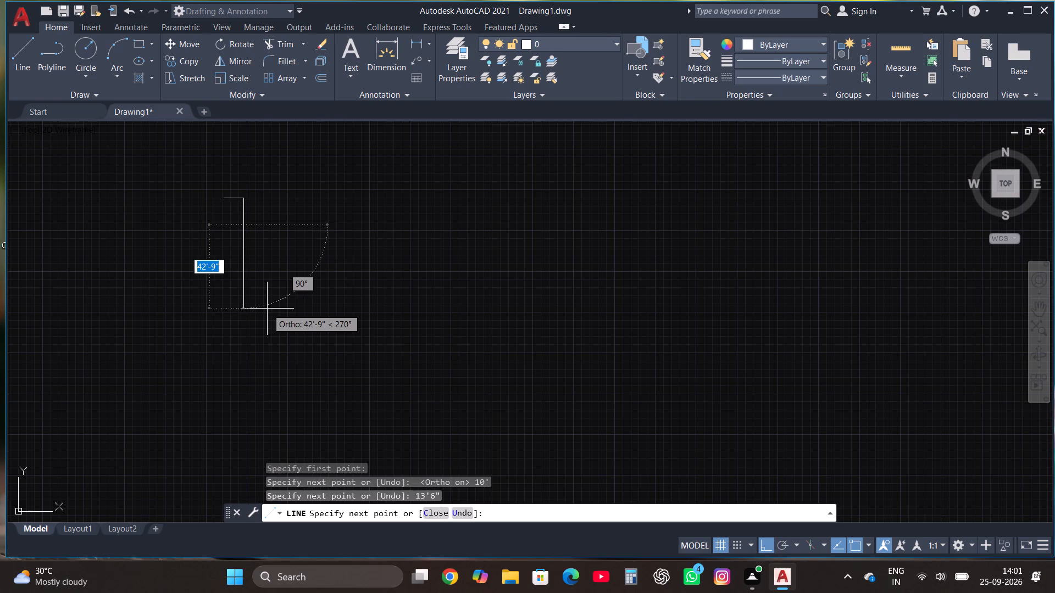
{"action": "type", "text": "10'"}
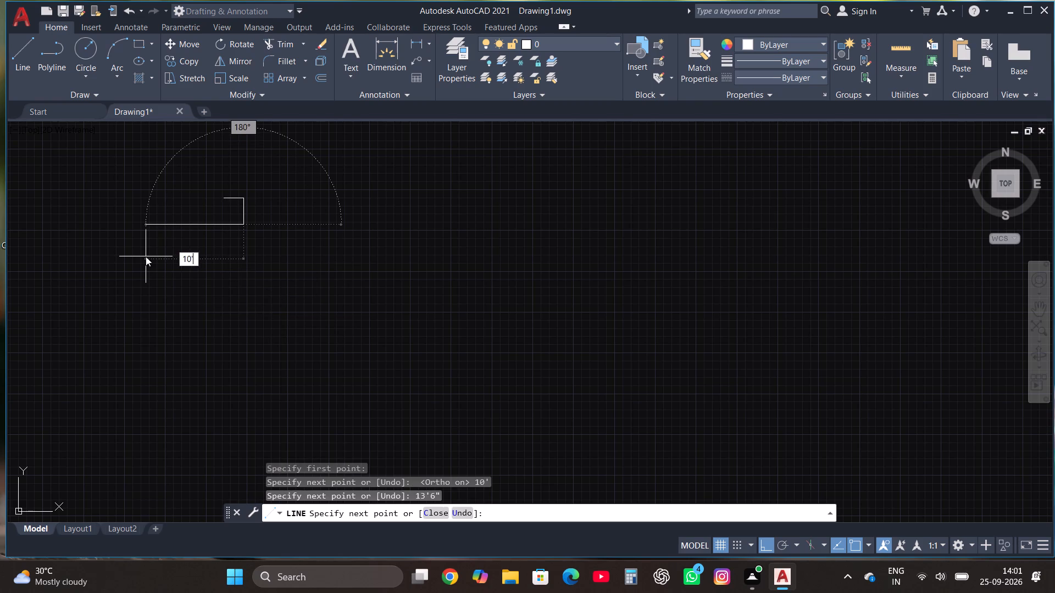
{"action": "key", "text": "Return"}
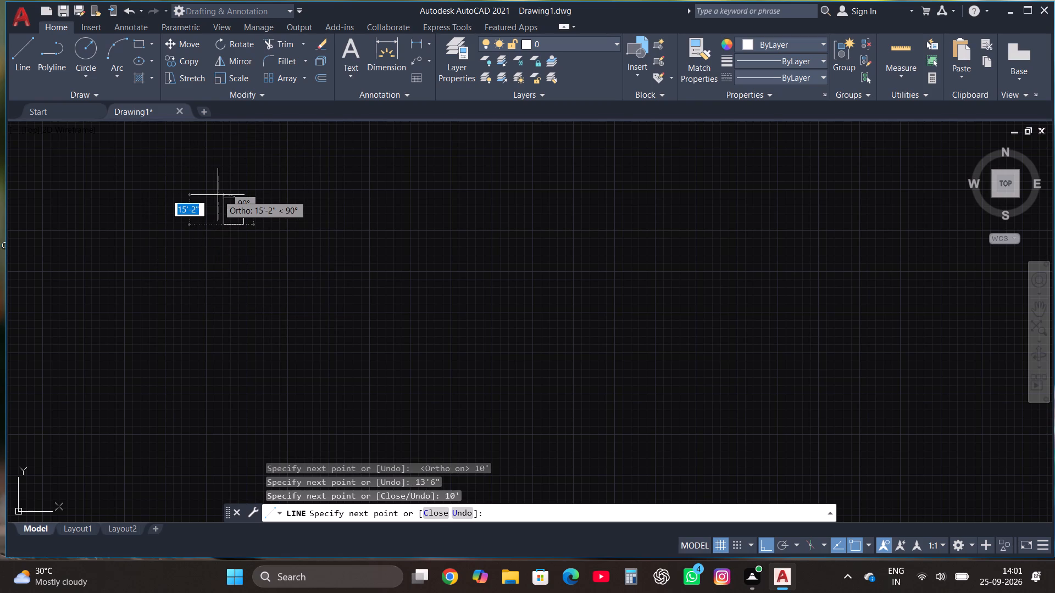
{"action": "type", "text": "13'6\""}
{"action": "key", "text": "Return"}
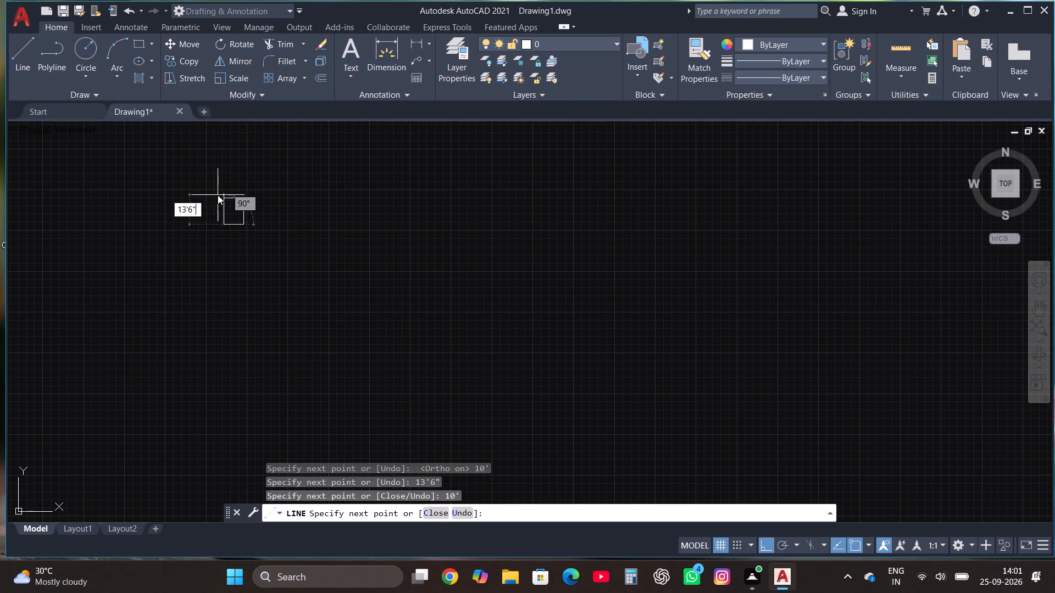
{"action": "key", "text": "Escape"}
Offset the left and top lines of the 10' by 13'6" rectangle outward by 9".
{"action": "scroll", "coordinate": [219, 200], "scroll_direction": "down", "scroll_amount": 2}
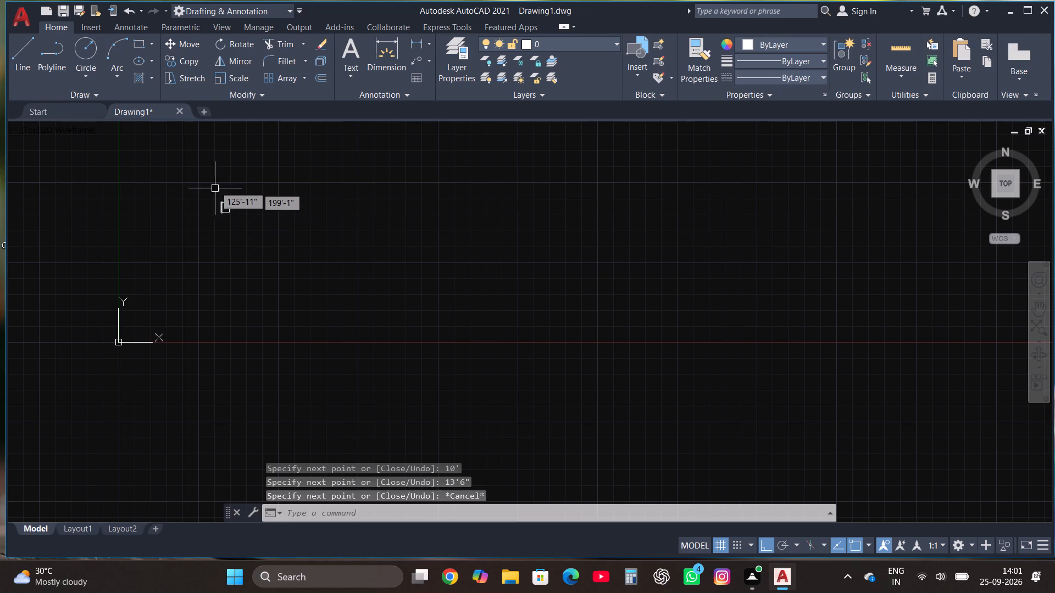
{"action": "scroll", "coordinate": [215, 184], "scroll_direction": "up", "scroll_amount": 3}
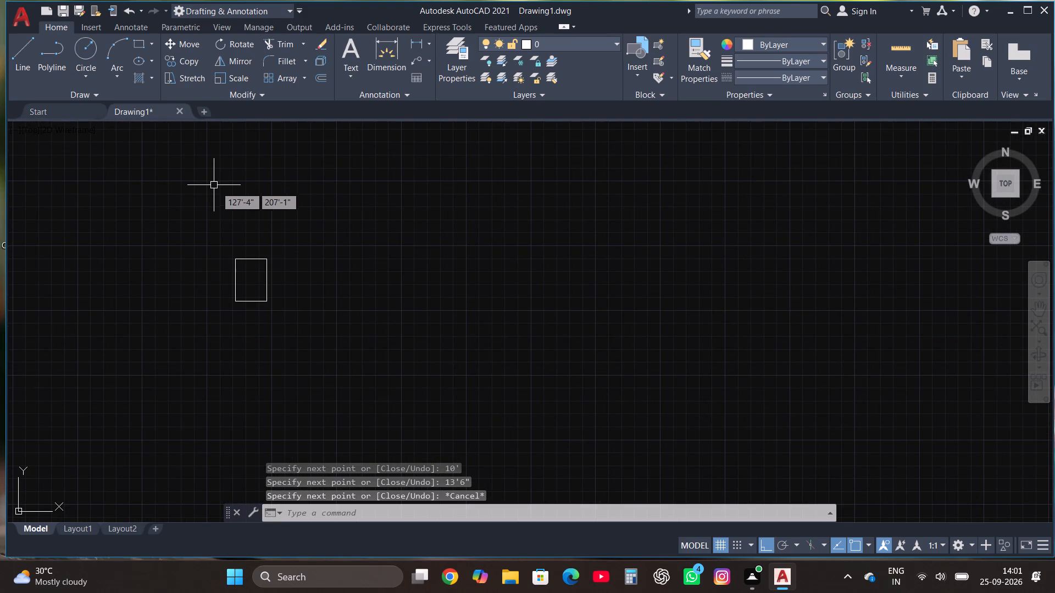
{"action": "scroll", "coordinate": [266, 307], "scroll_direction": "up", "scroll_amount": 2}
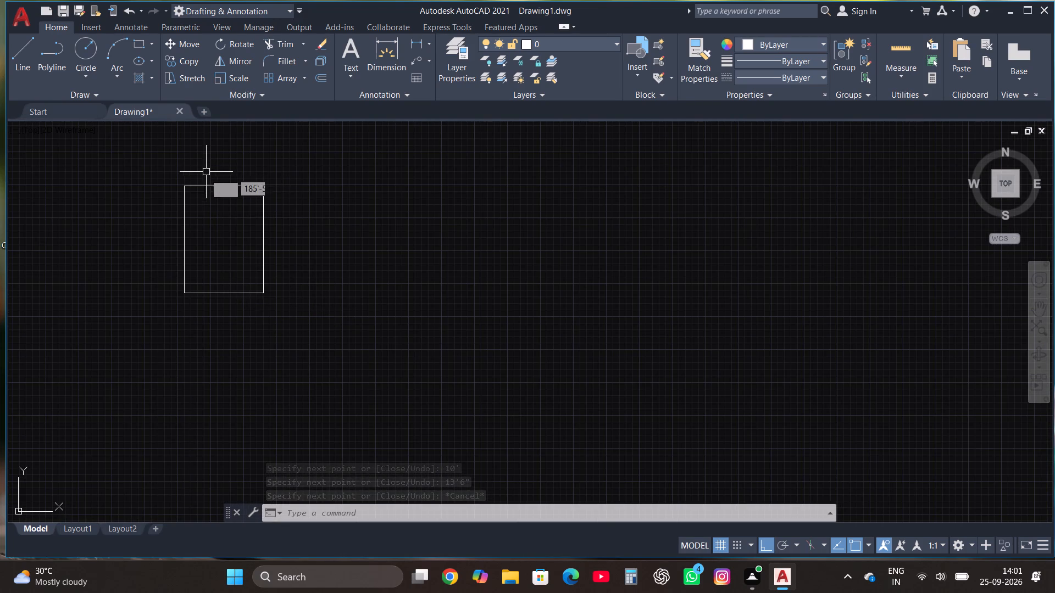
{"action": "scroll", "coordinate": [177, 205], "scroll_direction": "up", "scroll_amount": 1}
{"action": "left_click", "coordinate": [188, 225]}
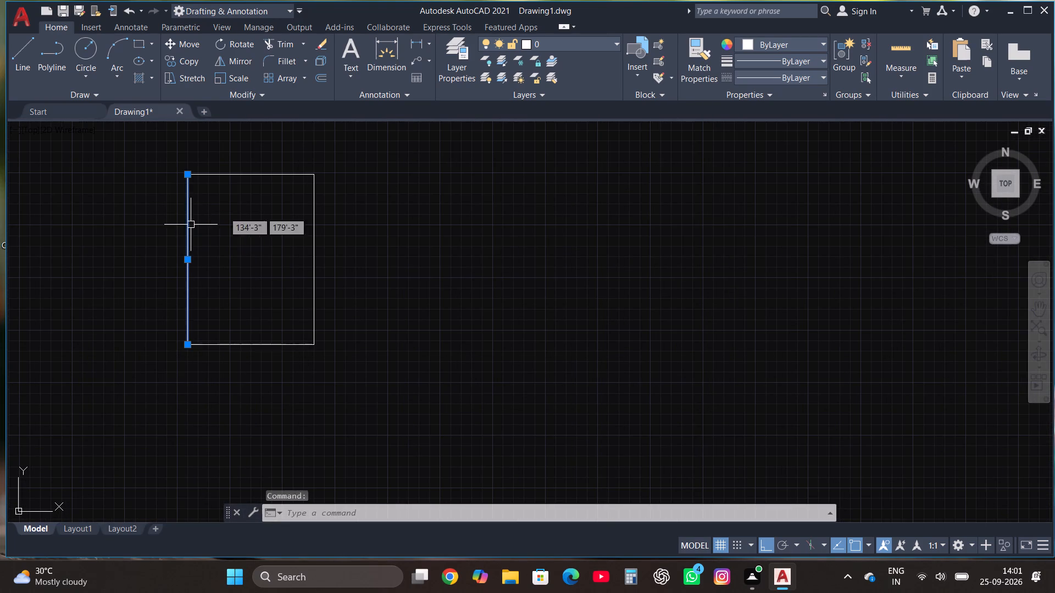
{"action": "left_click", "coordinate": [321, 83]}
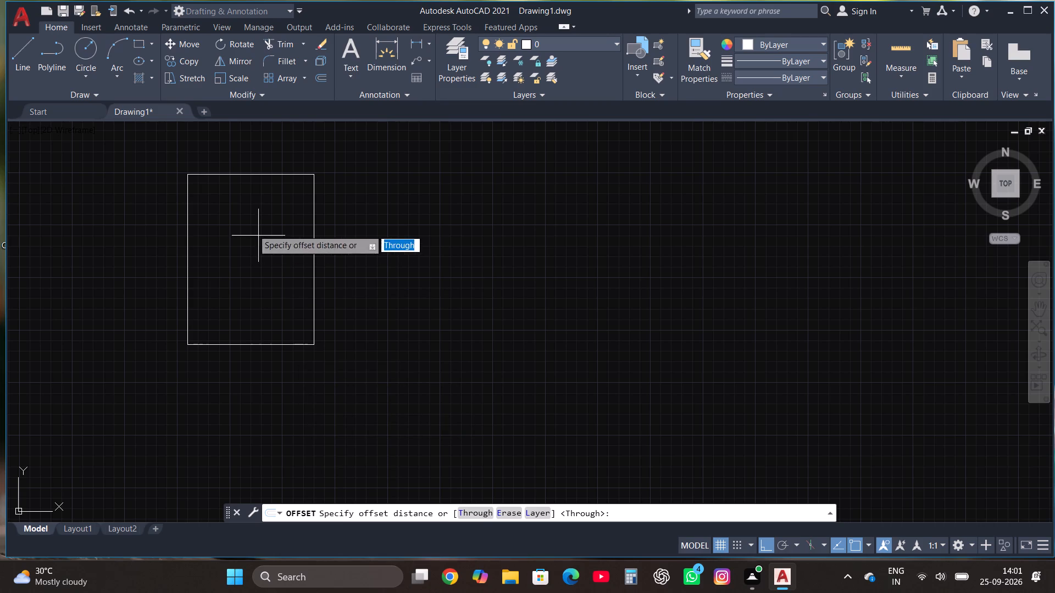
{"action": "left_click", "coordinate": [190, 260]}
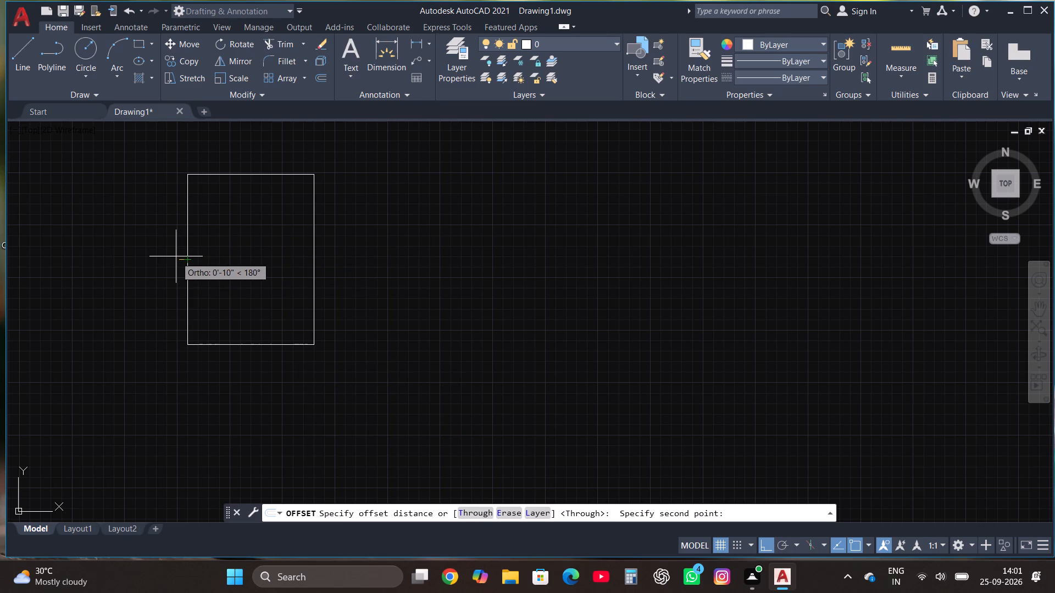
{"action": "type", "text": "9\""}
{"action": "key", "text": "Return"}
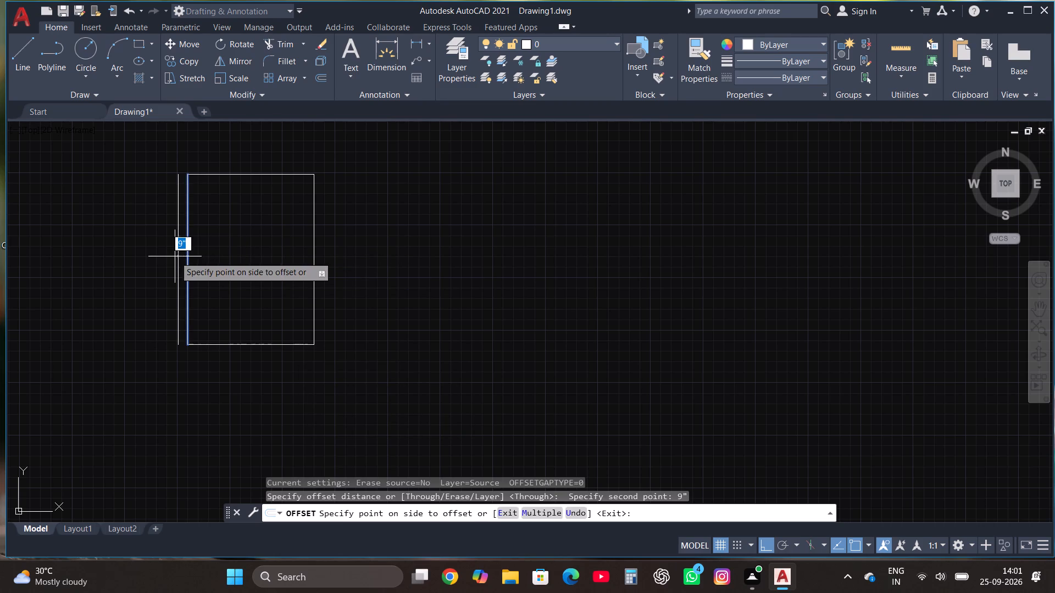
{"action": "left_click", "coordinate": [175, 256]}
{"action": "left_click", "coordinate": [266, 173]}
{"action": "left_click", "coordinate": [279, 148]}
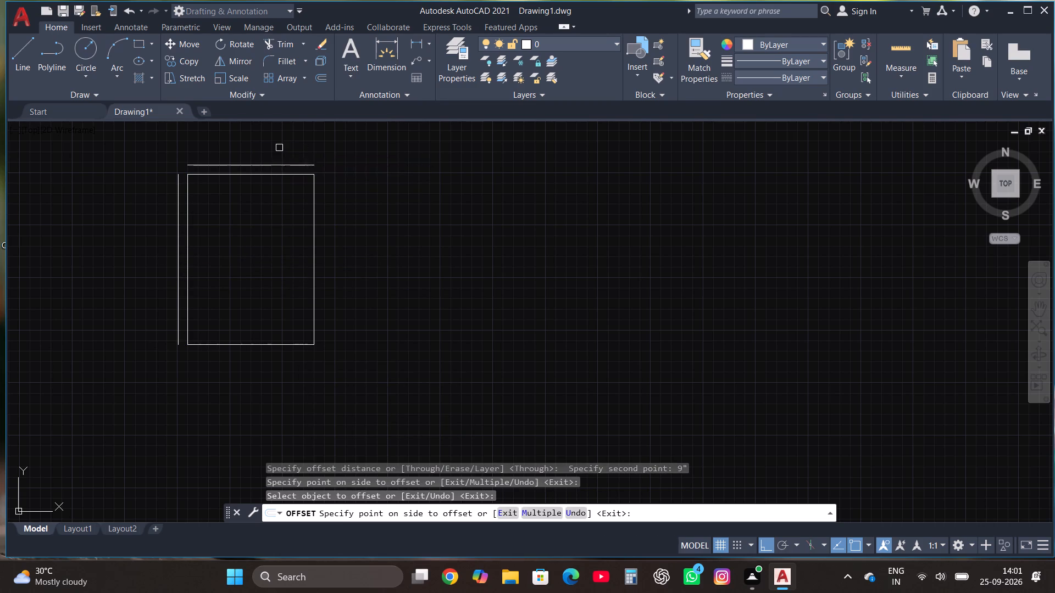
Offset the rectangle's bottom and right lines outward by 4.5".
{"action": "left_click", "coordinate": [236, 344]}
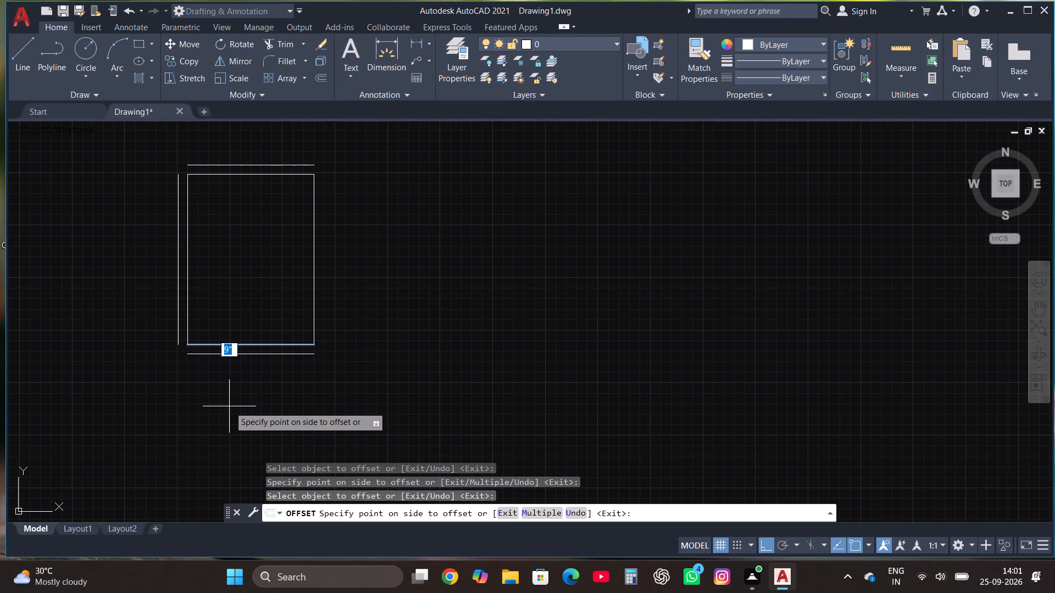
{"action": "type", "text": "4.5\""}
{"action": "key", "text": "Return"}
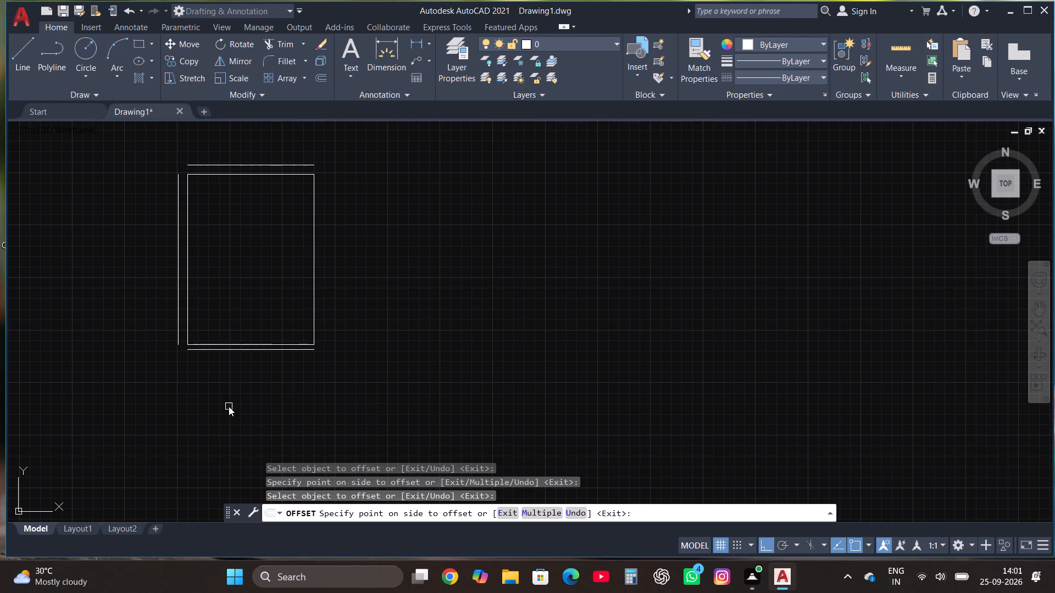
{"action": "left_click", "coordinate": [316, 277]}
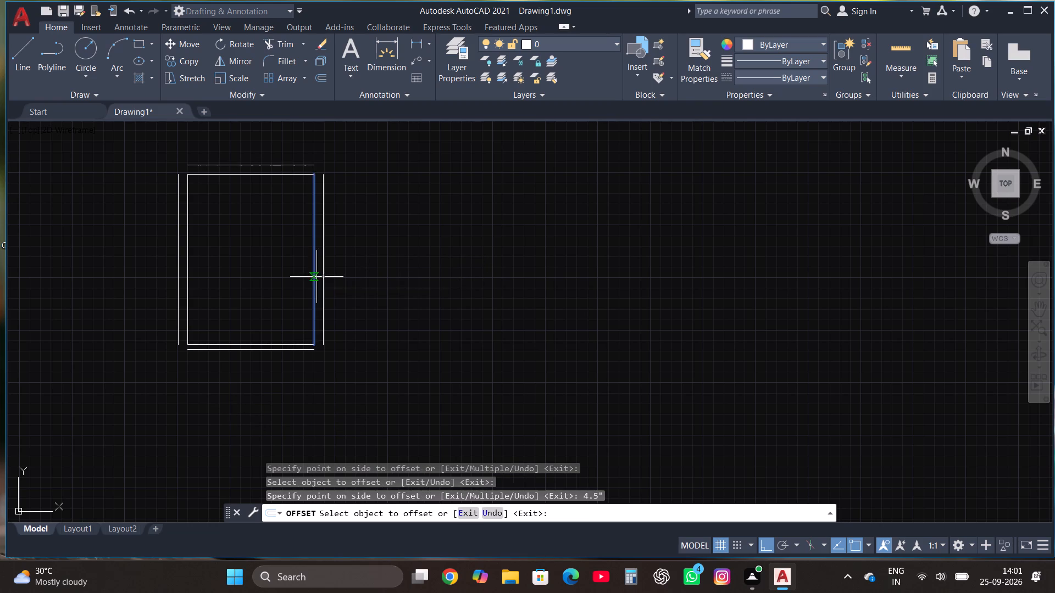
{"action": "type", "text": "4.5\""}
{"action": "key", "text": "Return"}
{"action": "key", "text": "Escape"}
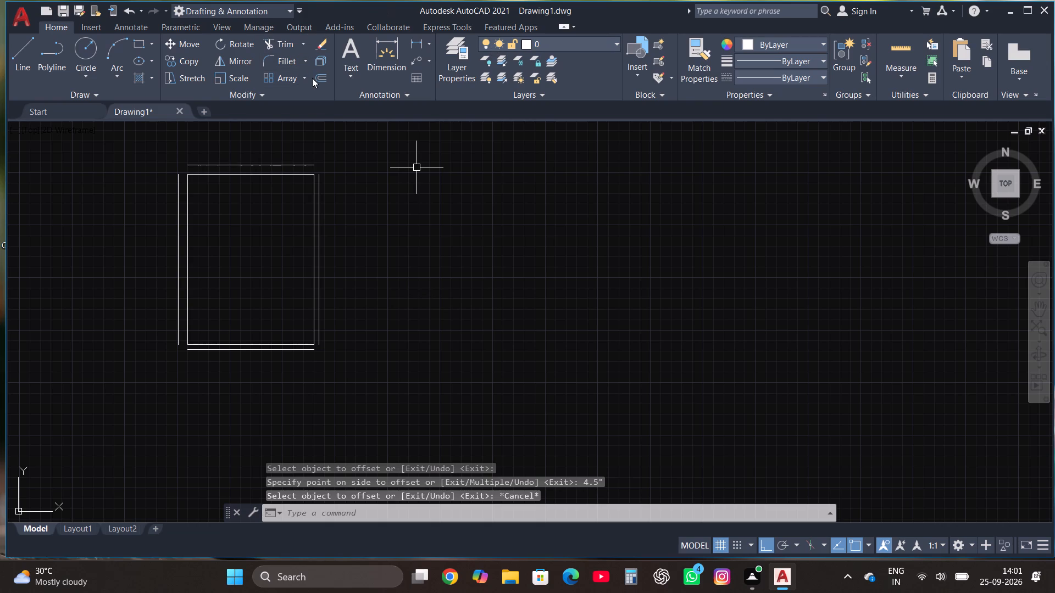
Join the four outer offset lines into closed square corners around the rectangle using Fillet.
{"action": "left_click", "coordinate": [287, 63]}
{"action": "left_click", "coordinate": [198, 165]}
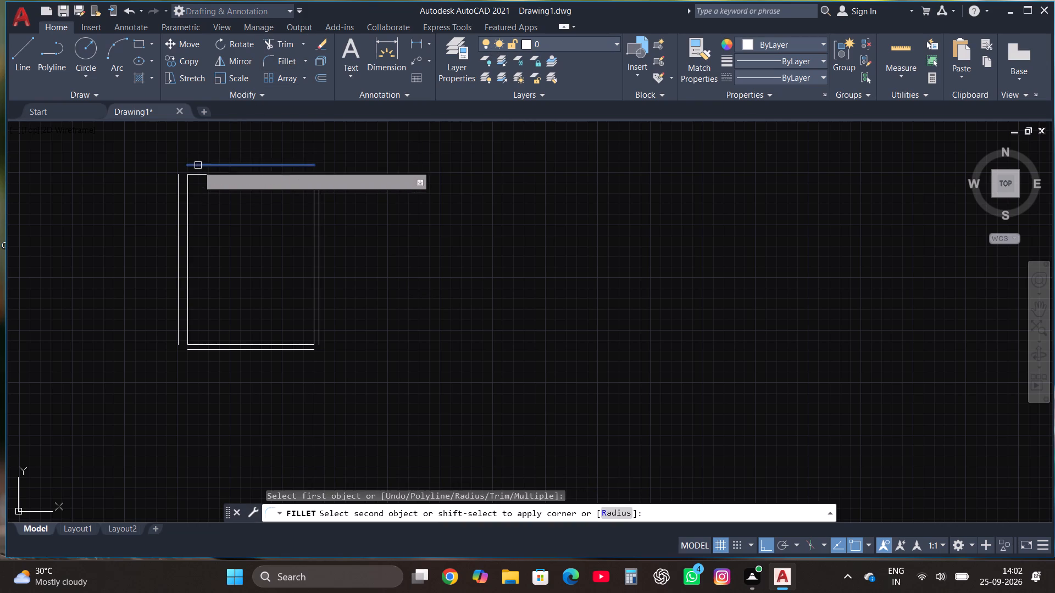
{"action": "left_click", "coordinate": [176, 184]}
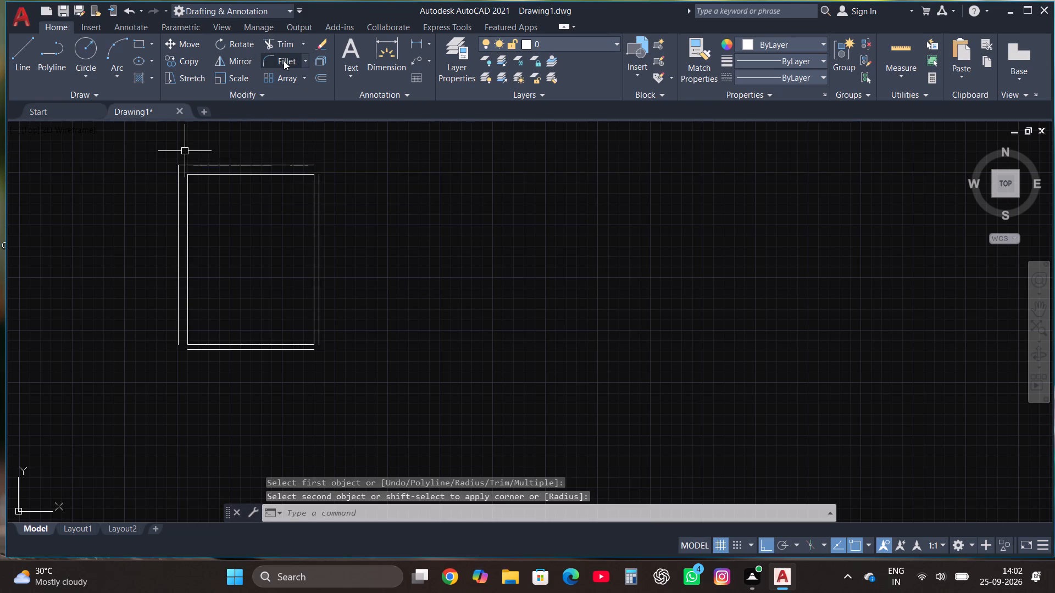
{"action": "left_click", "coordinate": [284, 60]}
{"action": "left_click", "coordinate": [309, 165]}
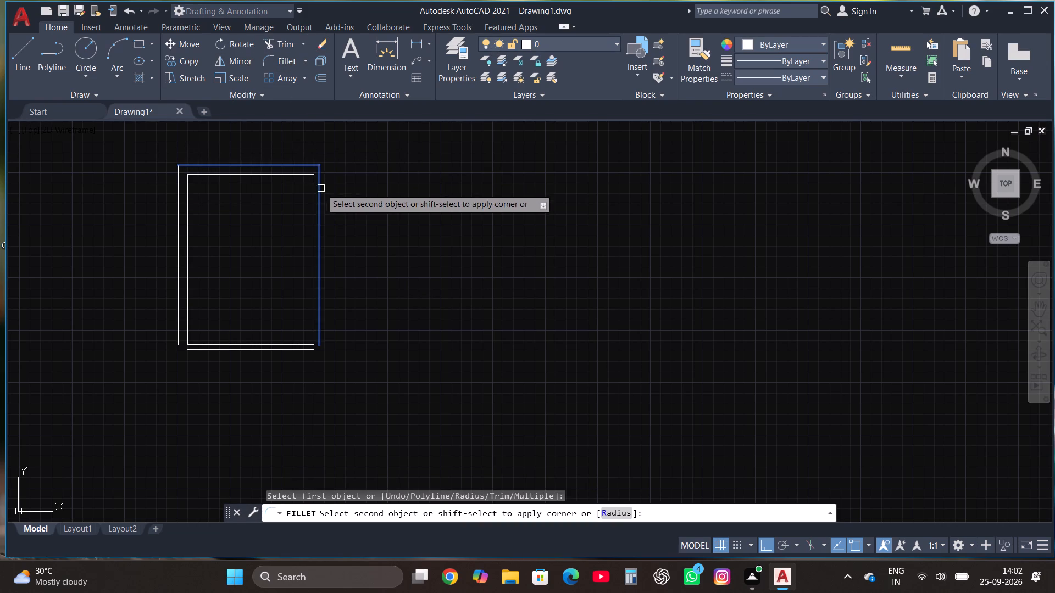
{"action": "left_click", "coordinate": [321, 188]}
{"action": "left_click", "coordinate": [285, 61]}
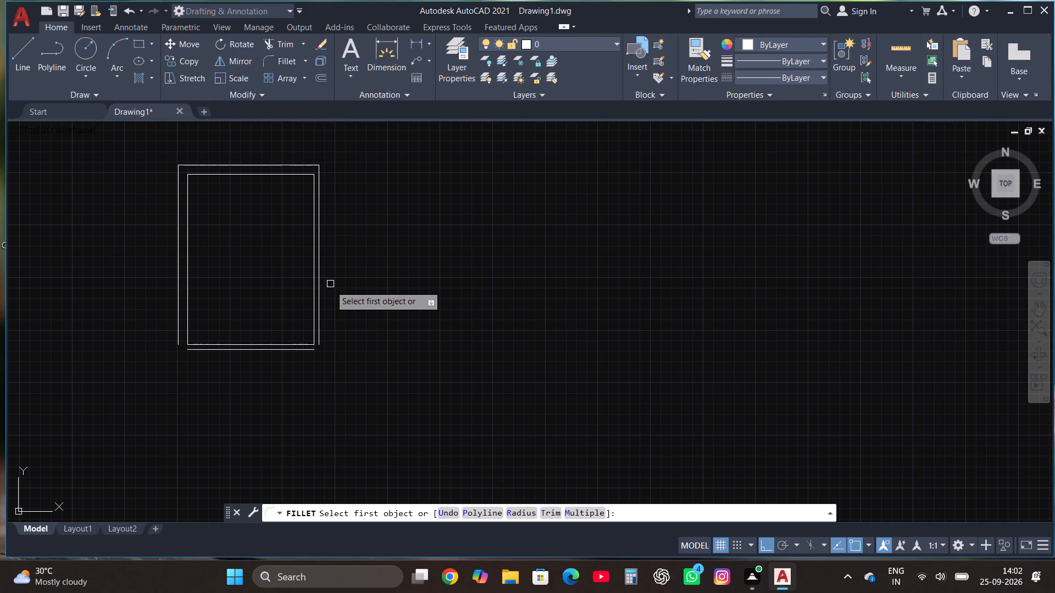
{"action": "left_click", "coordinate": [320, 331]}
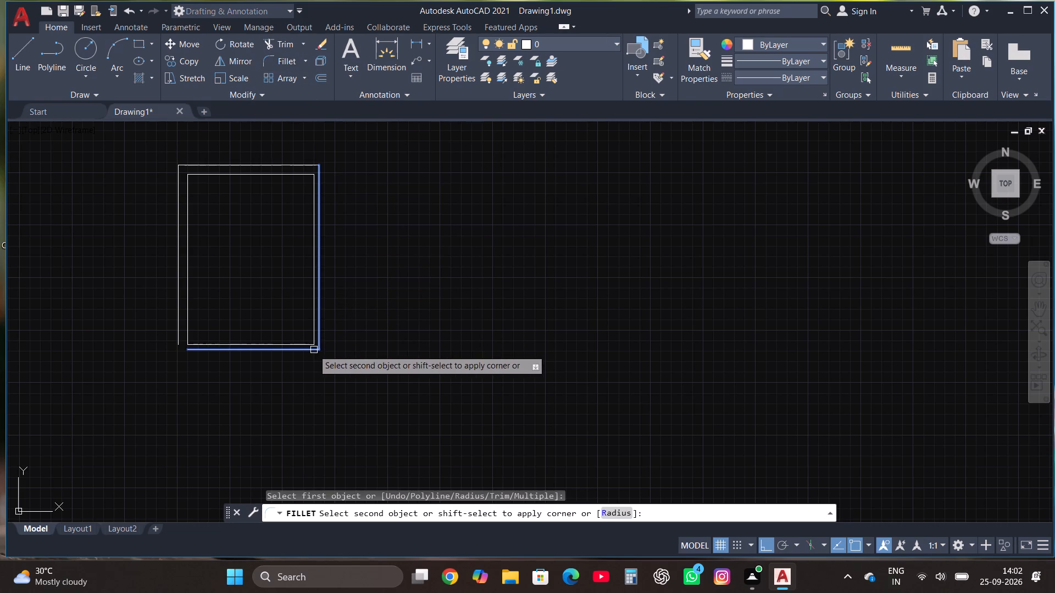
{"action": "left_click", "coordinate": [312, 350]}
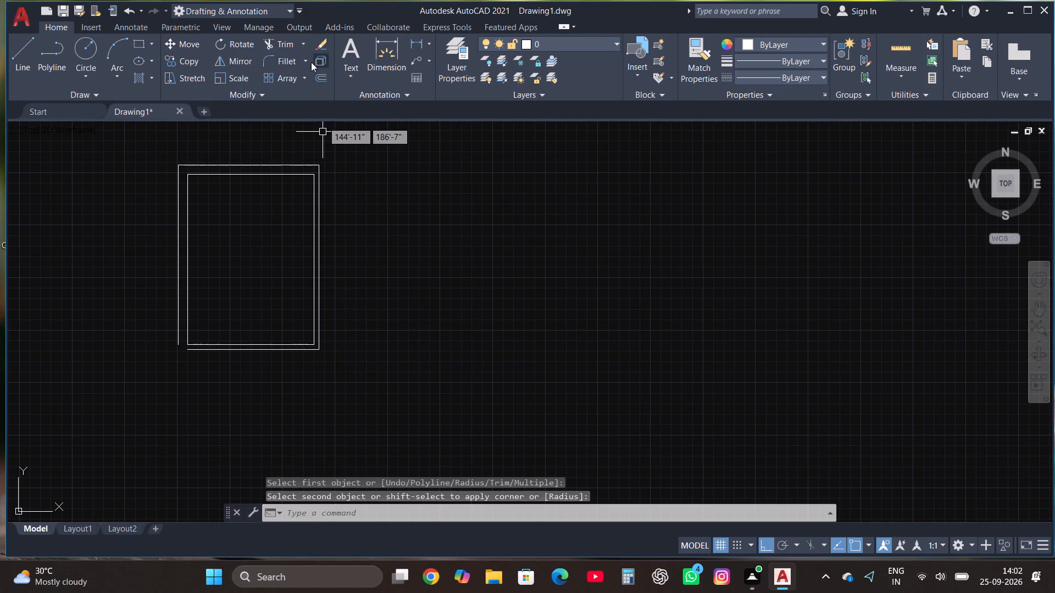
{"action": "left_click", "coordinate": [275, 62]}
{"action": "left_click", "coordinate": [178, 277]}
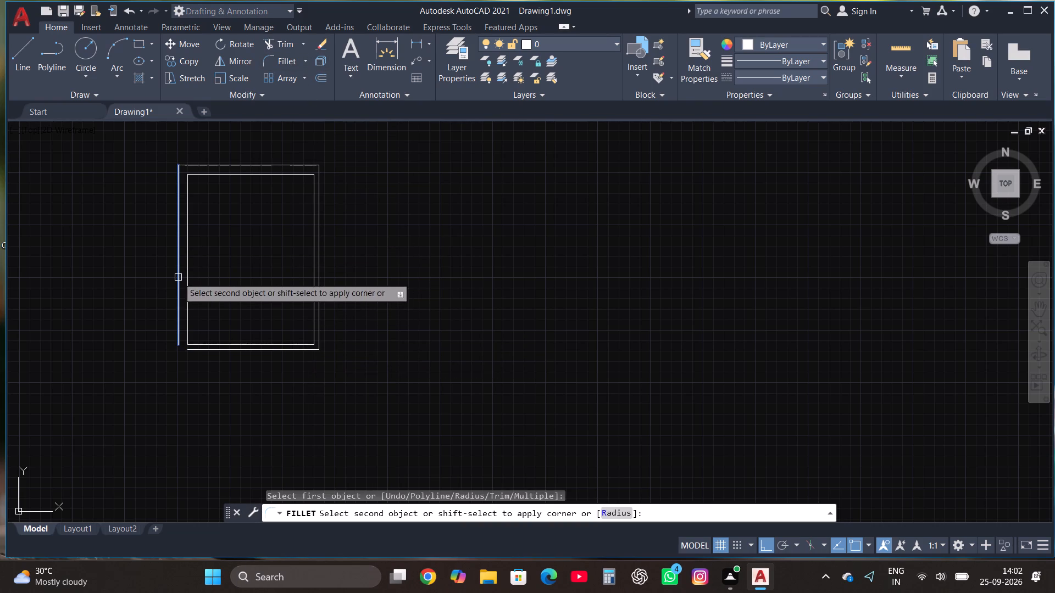
{"action": "left_click", "coordinate": [192, 352]}
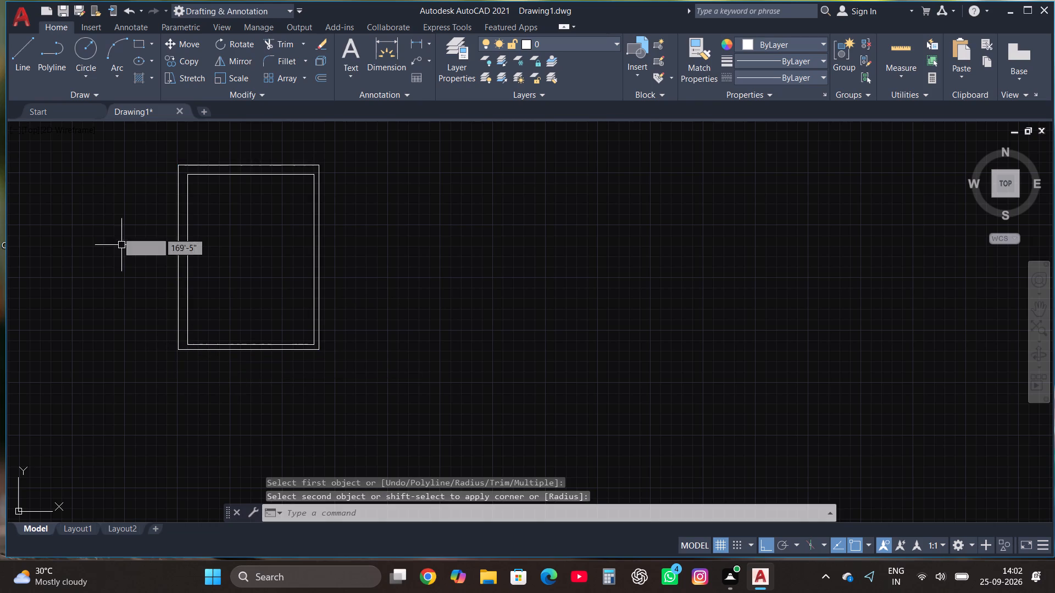
Draw an adjoining 10' by 10' room from three lines, starting on the outer right wall line level with the inner top edge.
{"action": "left_click", "coordinate": [15, 48]}
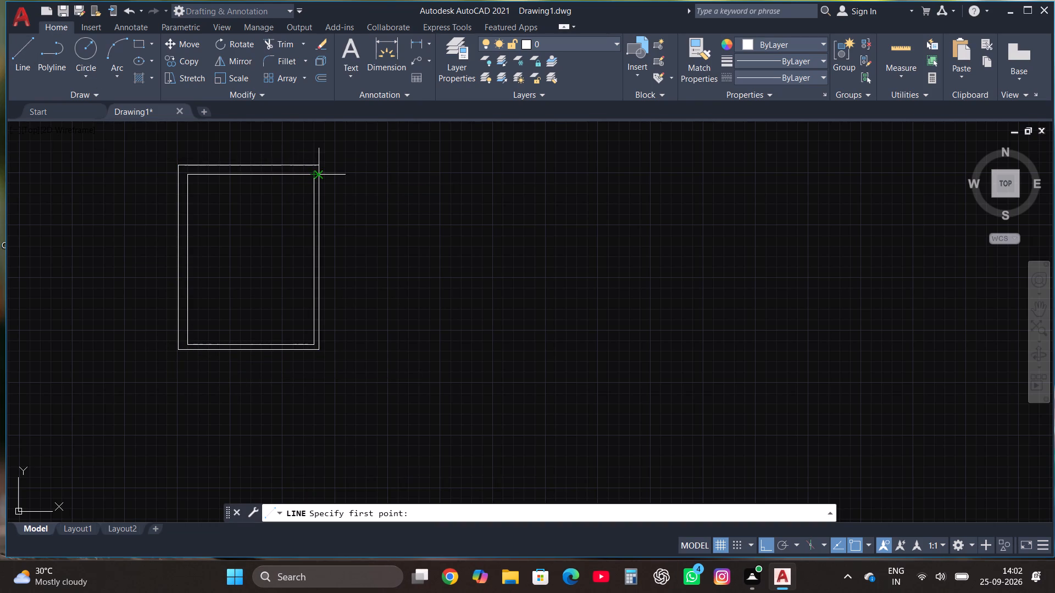
{"action": "left_click", "coordinate": [320, 176]}
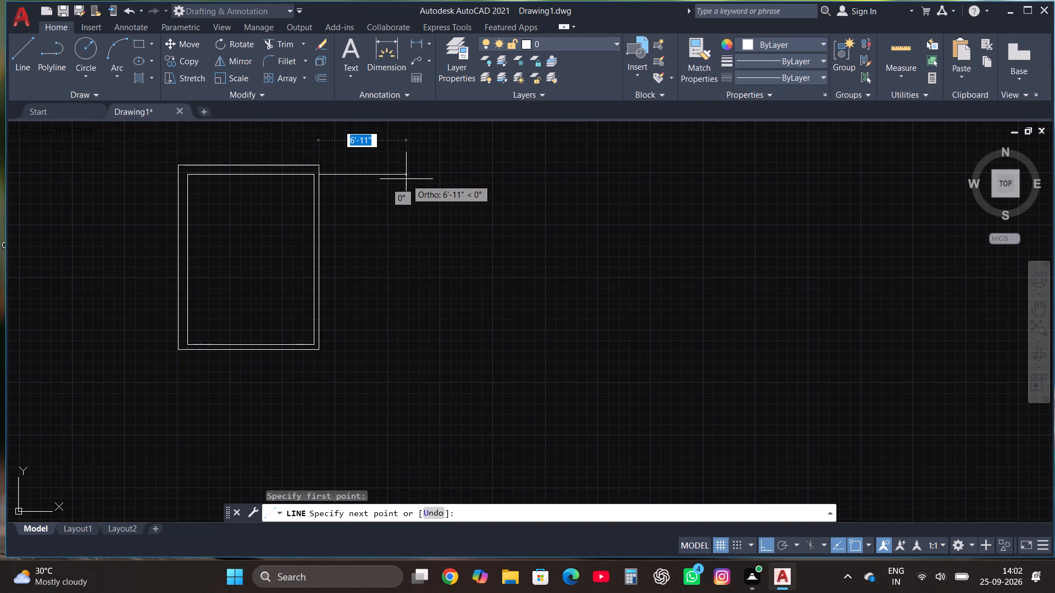
{"action": "type", "text": "10'"}
{"action": "key", "text": "Return"}
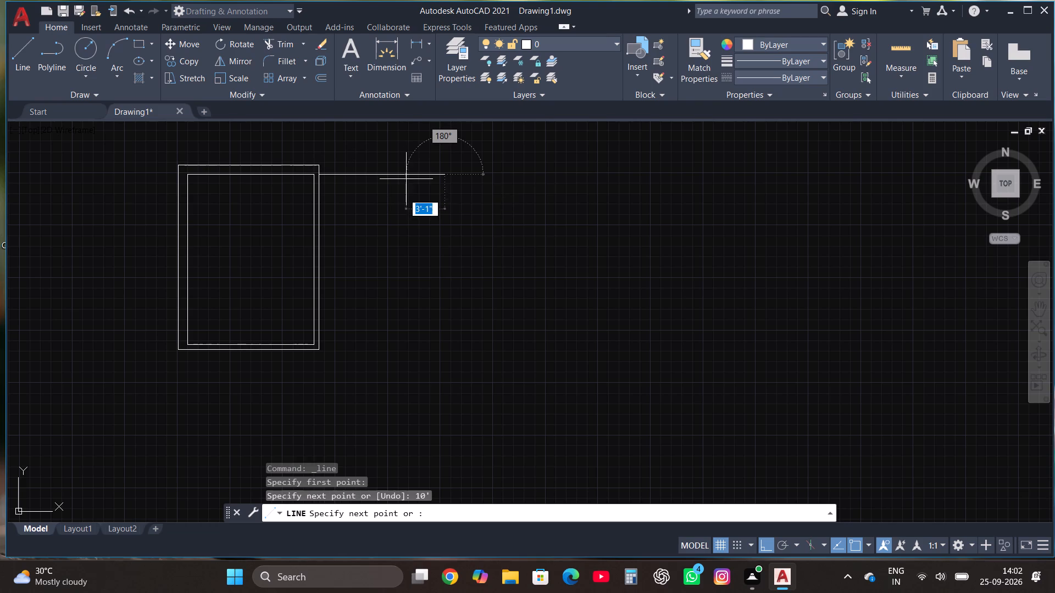
{"action": "type", "text": "10"}
{"action": "key", "text": "apostrophe"}
{"action": "key", "text": "Return"}
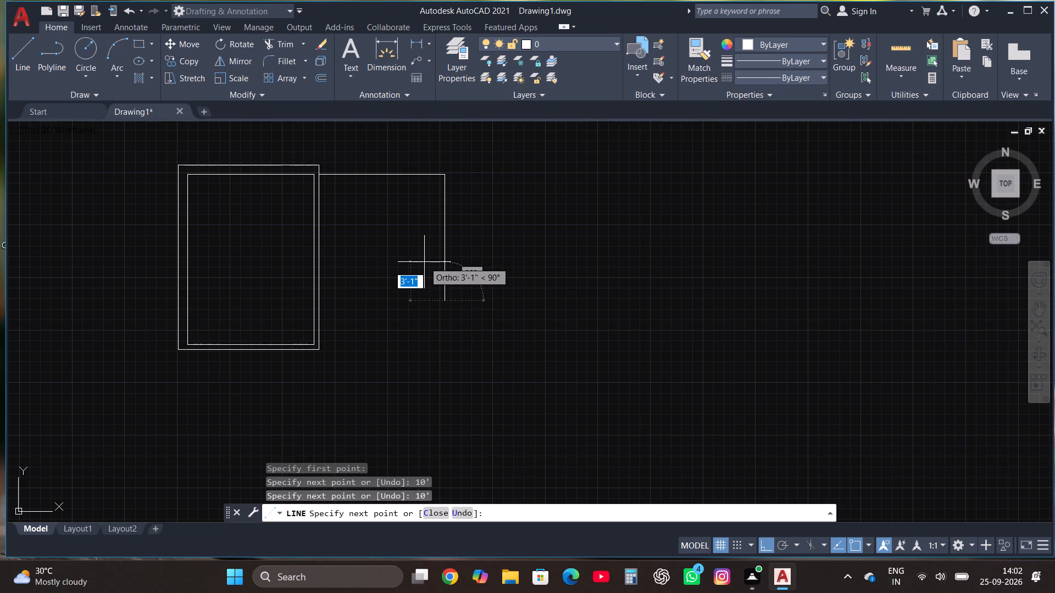
{"action": "type", "text": "10'"}
{"action": "key", "text": "Return"}
{"action": "key", "text": "Escape"}
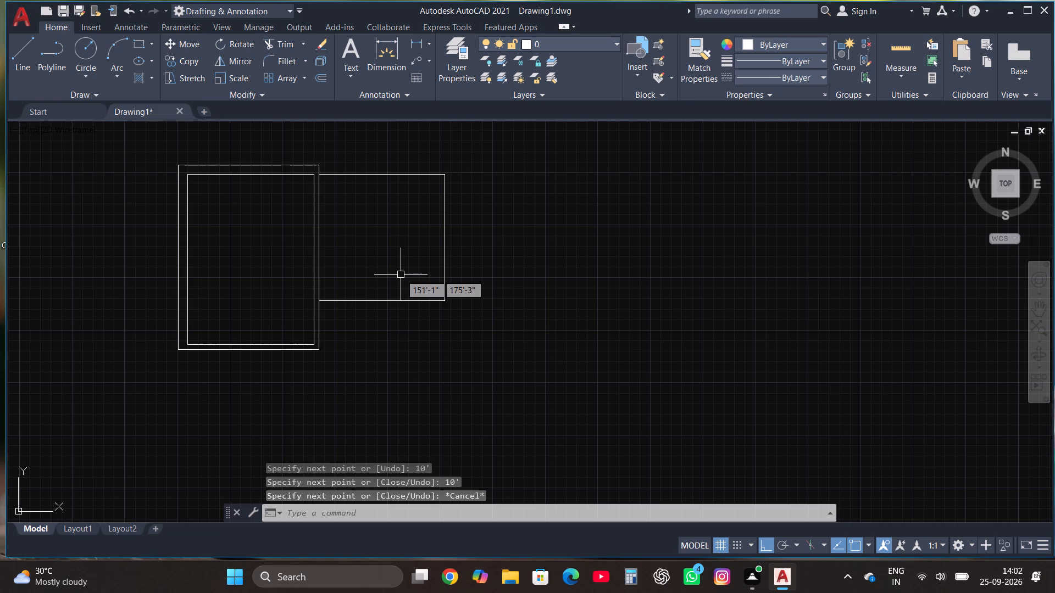
Offset the adjoining room's top line outward by 9" and its right and bottom lines outward by 4.5".
{"action": "left_click_drag", "start_coordinate": [477, 293], "coordinate": [442, 161]}
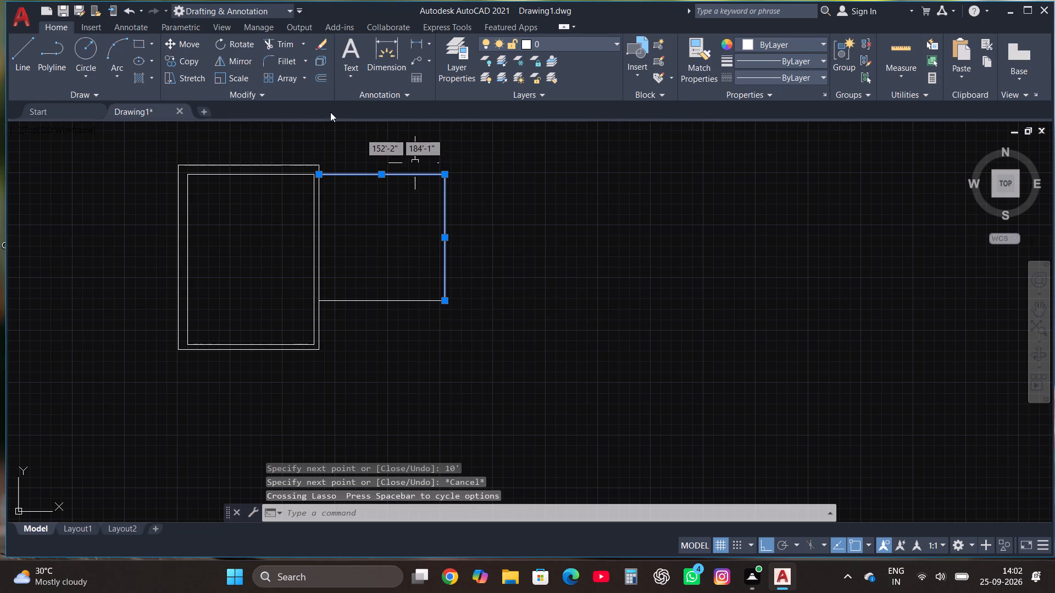
{"action": "left_click", "coordinate": [319, 77]}
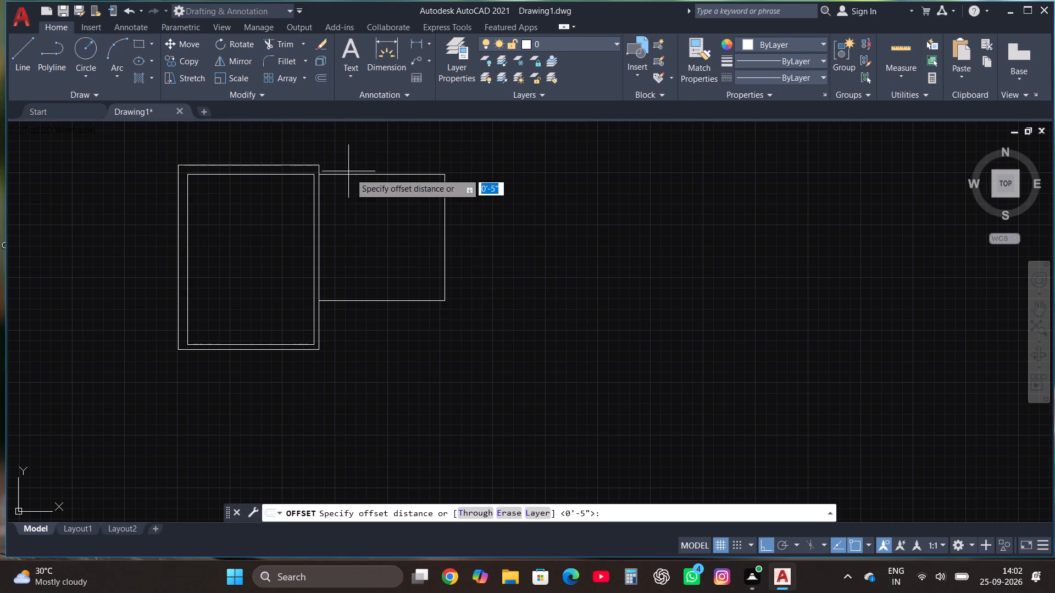
{"action": "left_click", "coordinate": [369, 174]}
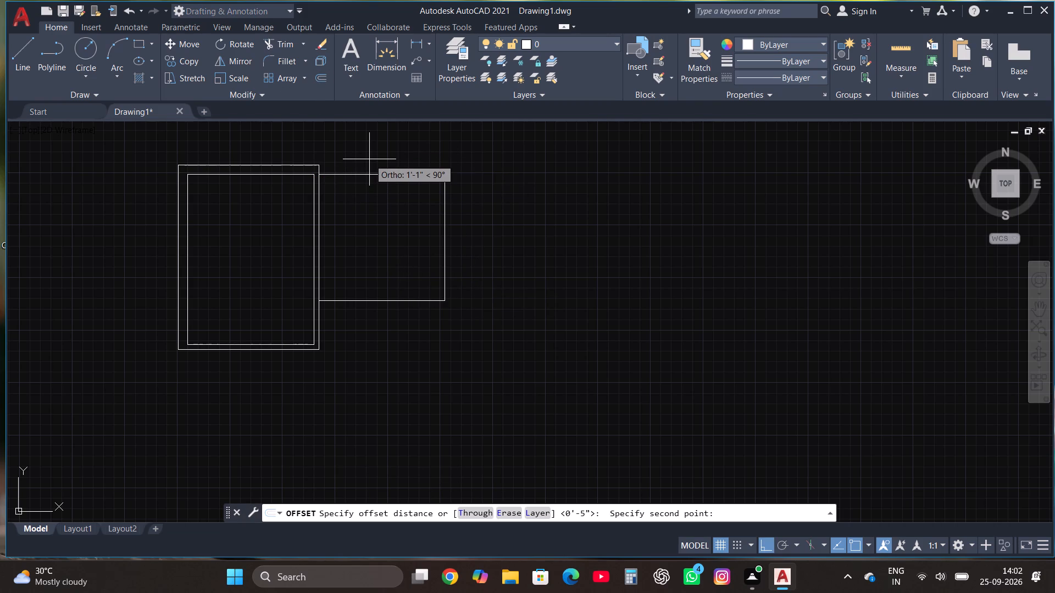
{"action": "type", "text": "9\""}
{"action": "key", "text": "Return"}
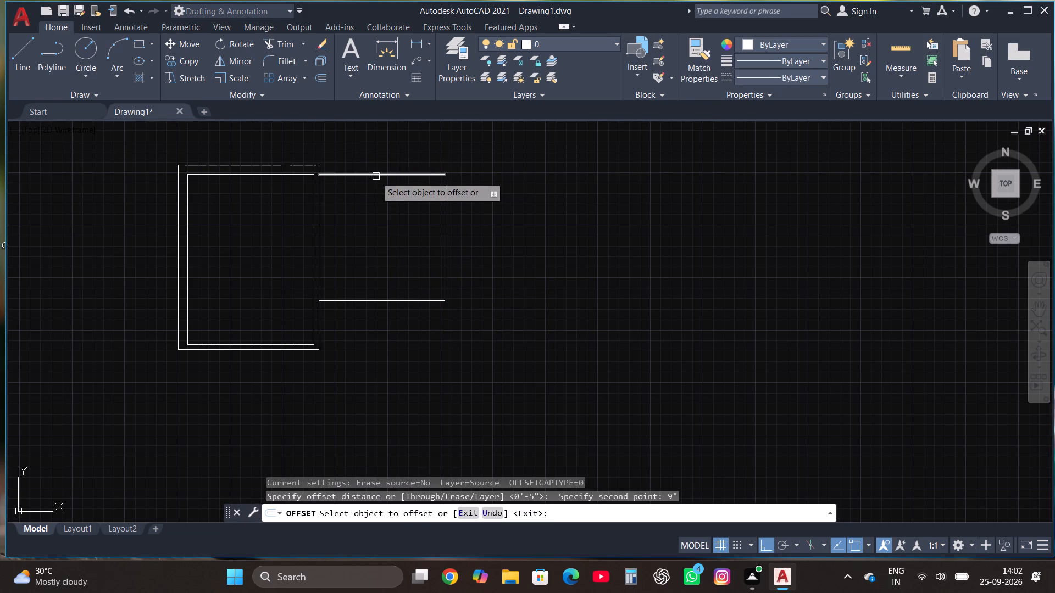
{"action": "left_click", "coordinate": [377, 176]}
{"action": "left_click", "coordinate": [385, 131]}
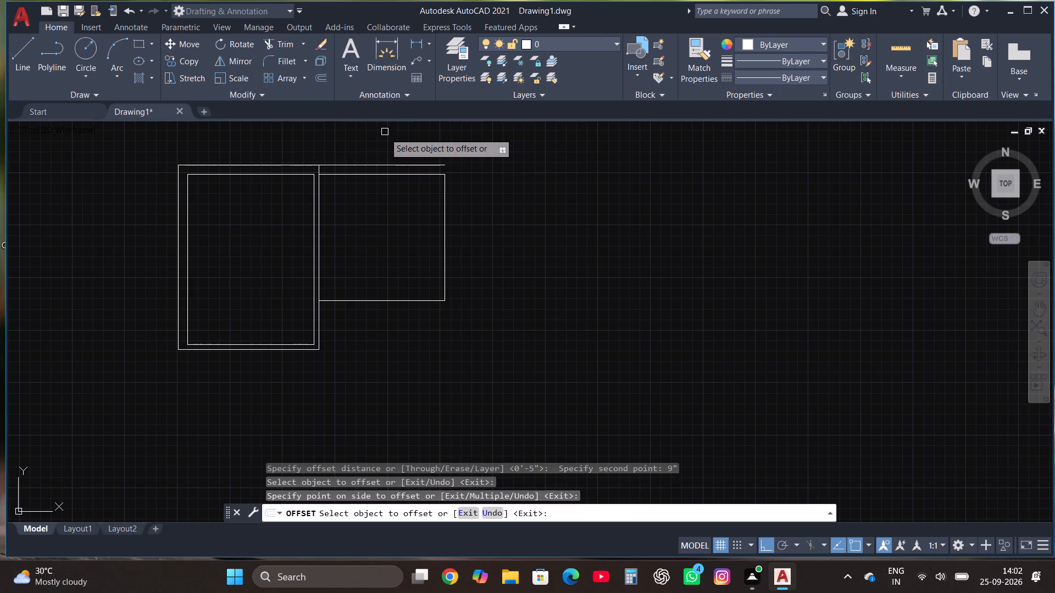
{"action": "left_click", "coordinate": [443, 236]}
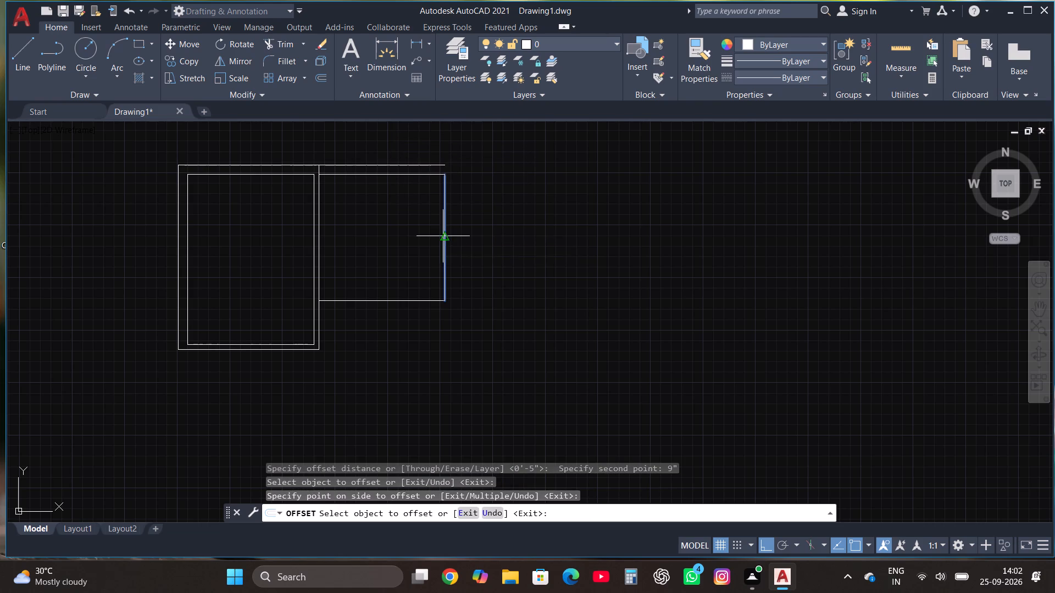
{"action": "type", "text": "4.5\""}
{"action": "key", "text": "Return"}
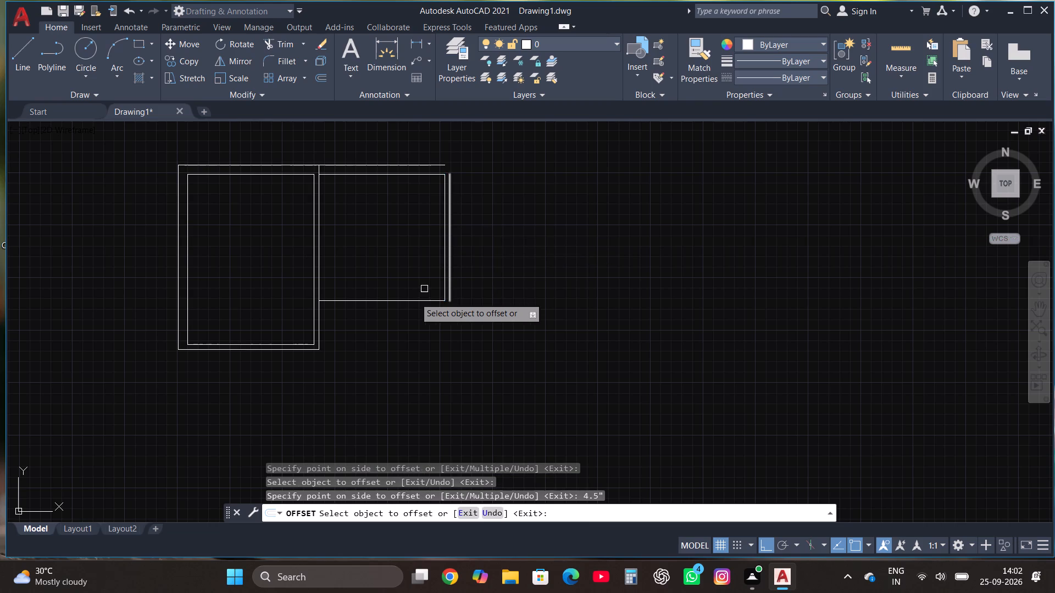
{"action": "left_click", "coordinate": [408, 301]}
{"action": "type", "text": "4.5\""}
{"action": "key", "text": "Return"}
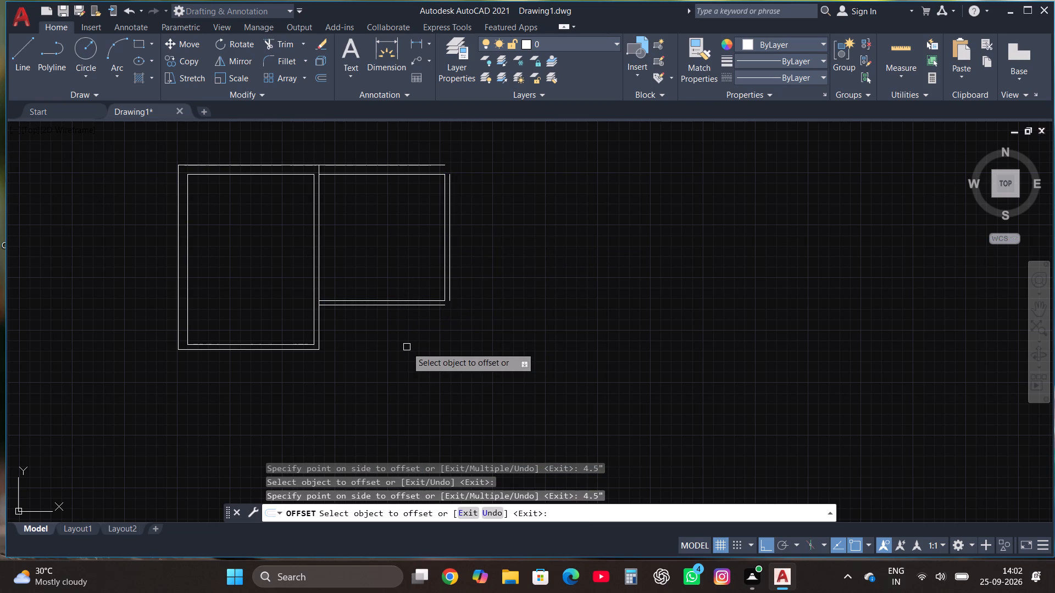
{"action": "key", "text": "Escape"}
Join the adjoining 10' by 10' room's outer top, right and bottom offset lines into square corners using Fillet.
{"action": "left_click", "coordinate": [283, 59]}
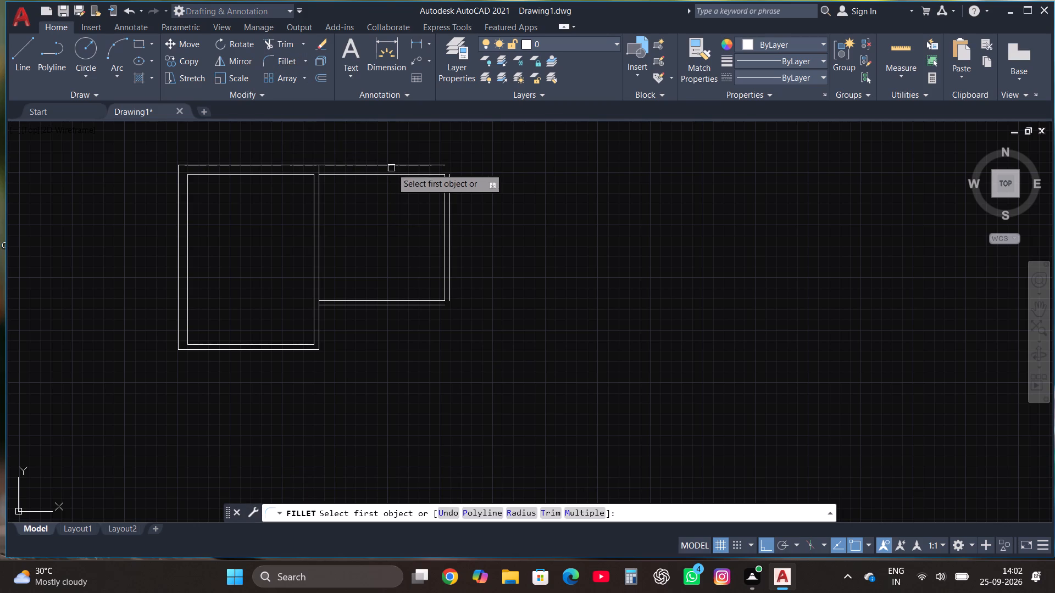
{"action": "left_click", "coordinate": [418, 164]}
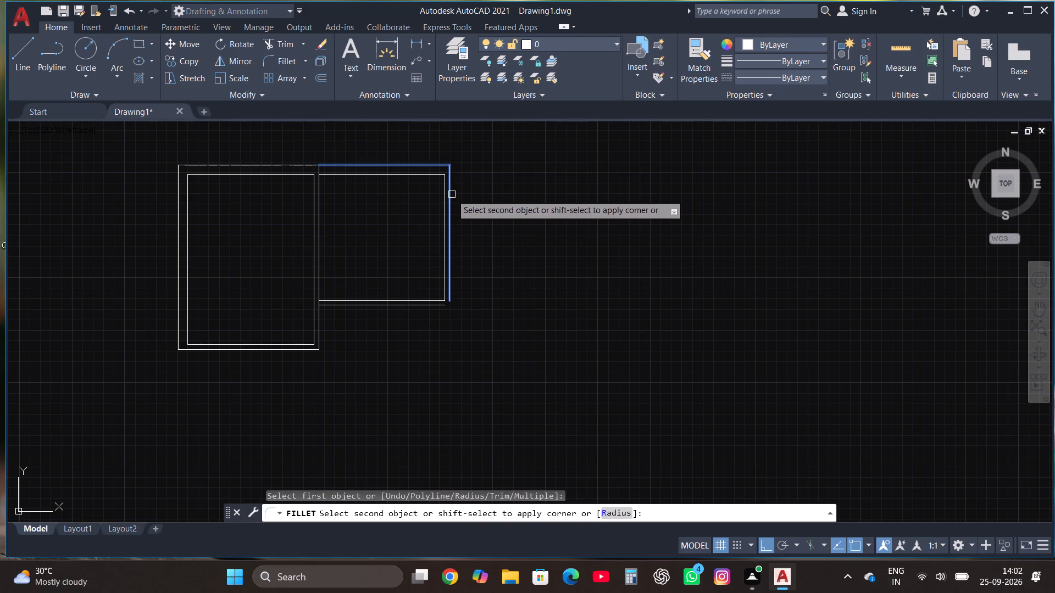
{"action": "left_click", "coordinate": [452, 194]}
{"action": "left_click", "coordinate": [286, 58]}
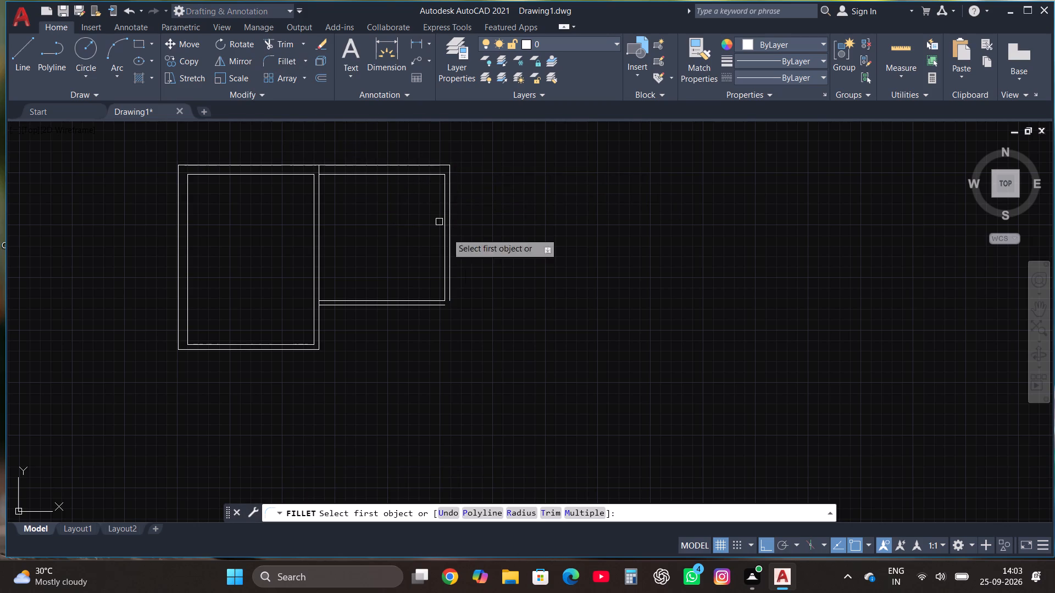
{"action": "left_click", "coordinate": [450, 271]}
{"action": "left_click", "coordinate": [436, 307]}
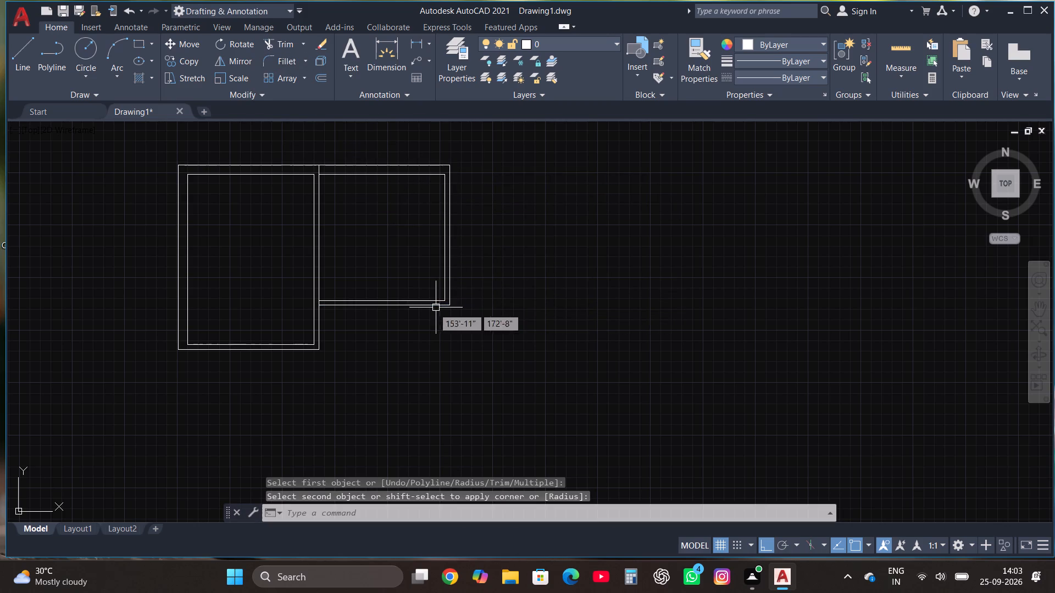
Draw a 10' wide by 13' deep room from three lines below the first room, starting on its outer bottom line level with the inner left edge.
{"action": "scroll", "coordinate": [248, 334], "scroll_direction": "down", "scroll_amount": 2}
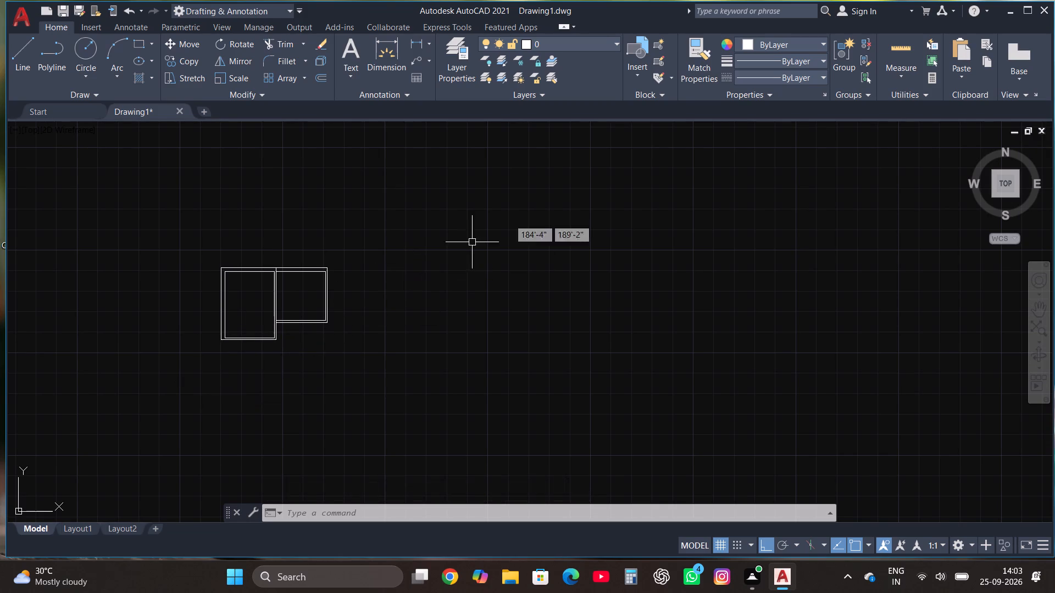
{"action": "scroll", "coordinate": [566, 175], "scroll_direction": "down", "scroll_amount": 1}
{"action": "scroll", "coordinate": [347, 279], "scroll_direction": "up", "scroll_amount": 4}
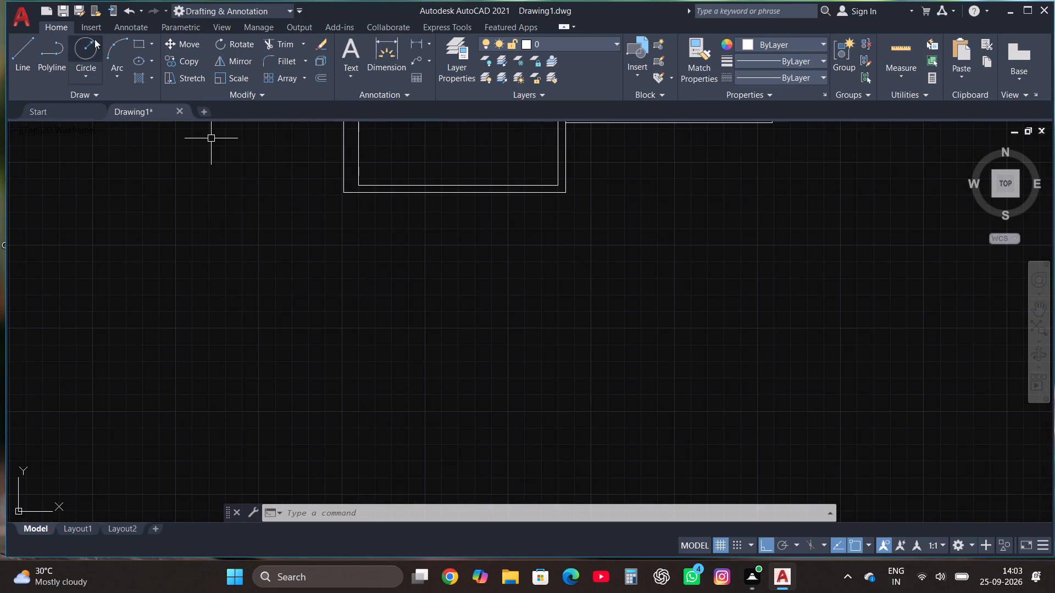
{"action": "left_click", "coordinate": [24, 54]}
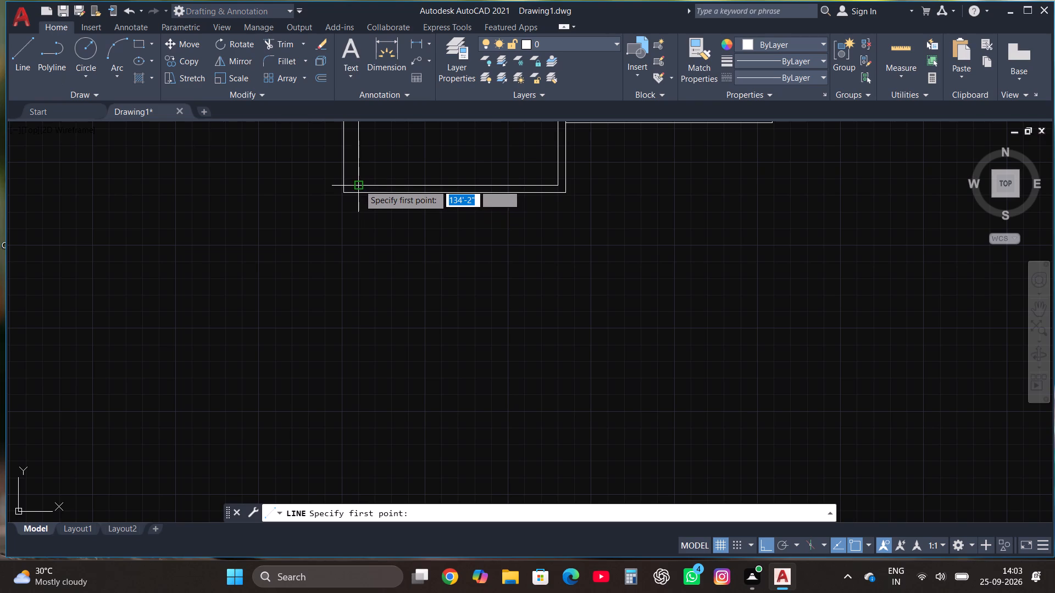
{"action": "left_click", "coordinate": [359, 191]}
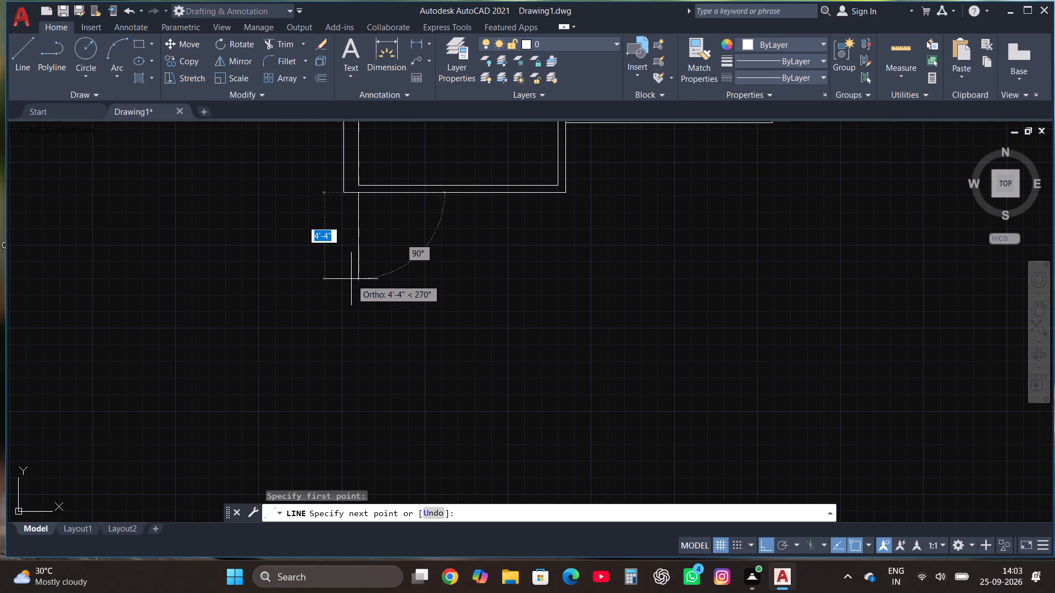
{"action": "type", "text": "13'"}
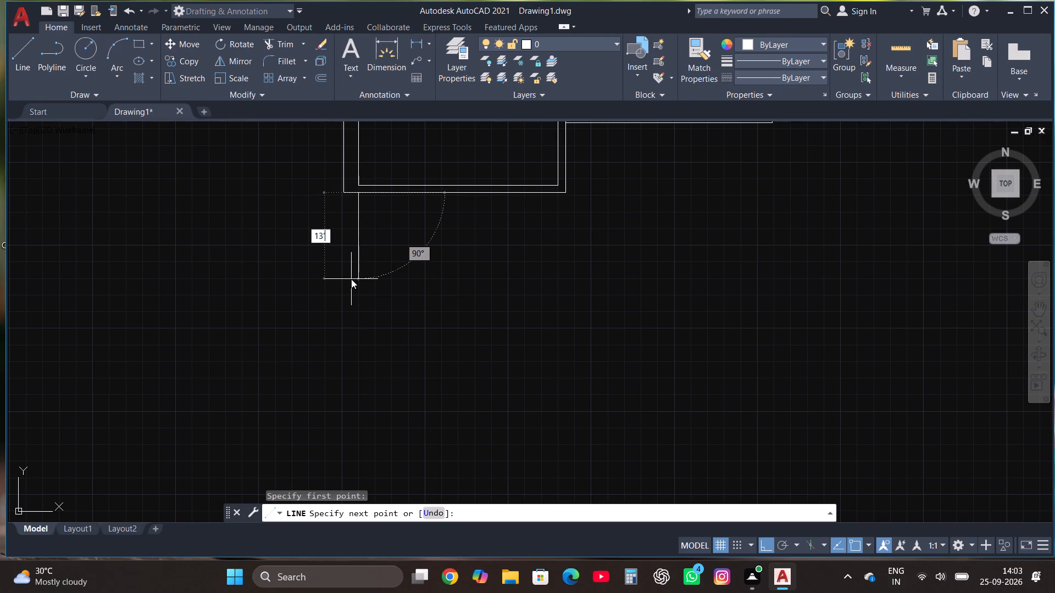
{"action": "key", "text": "Return"}
{"action": "type", "text": "10'"}
{"action": "key", "text": "Return"}
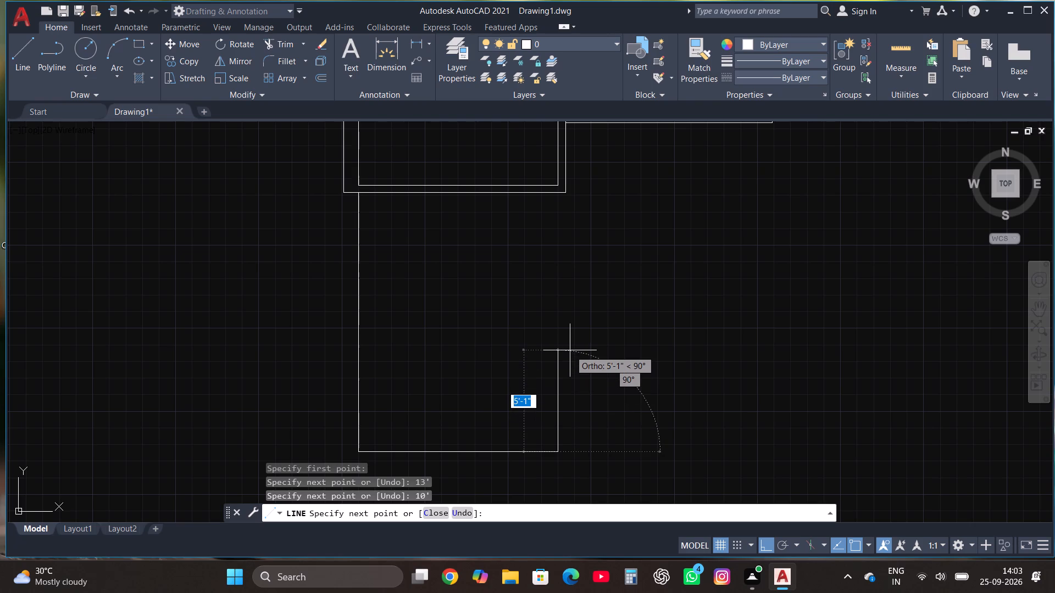
{"action": "type", "text": "13'"}
{"action": "key", "text": "Return"}
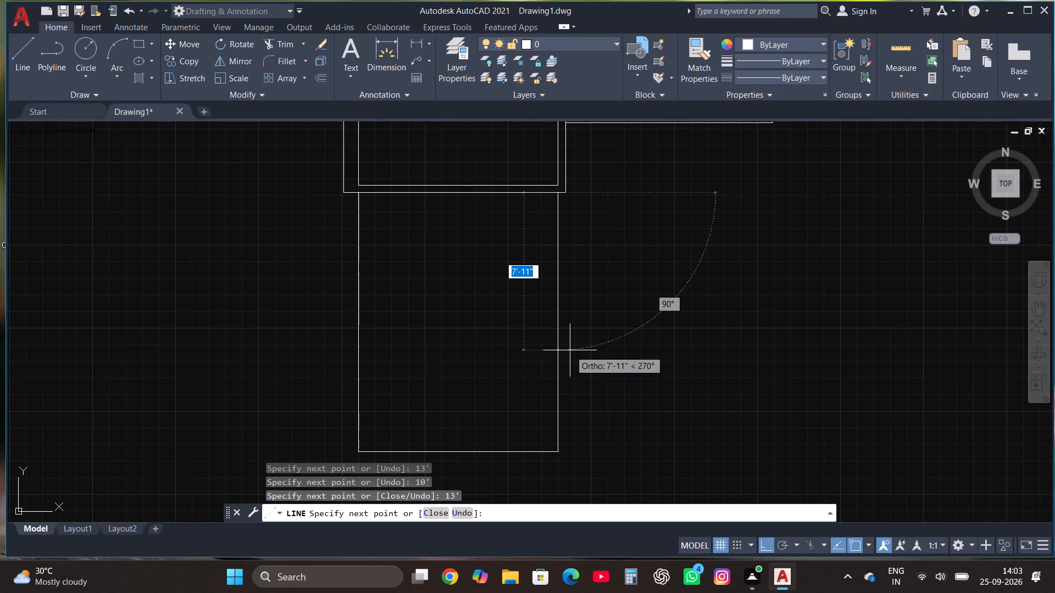
{"action": "key", "text": "Escape"}
Offset the new lower room's left line outward by 9".
{"action": "scroll", "coordinate": [571, 276], "scroll_direction": "down", "scroll_amount": 2}
{"action": "scroll", "coordinate": [567, 371], "scroll_direction": "up", "scroll_amount": 1}
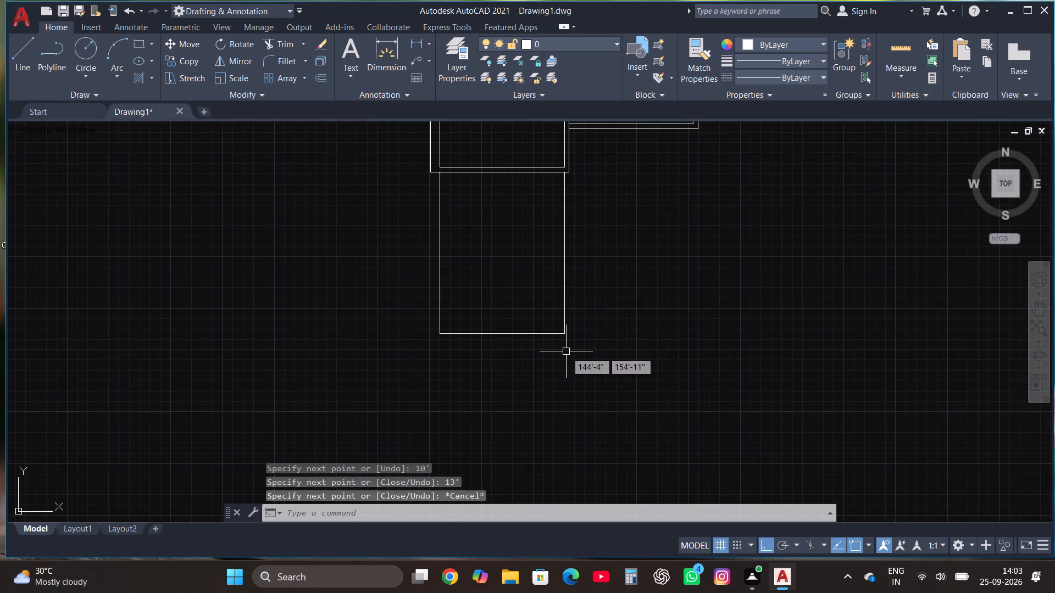
{"action": "left_click_drag", "start_coordinate": [566, 355], "coordinate": [557, 338]}
{"action": "left_click", "coordinate": [390, 277]}
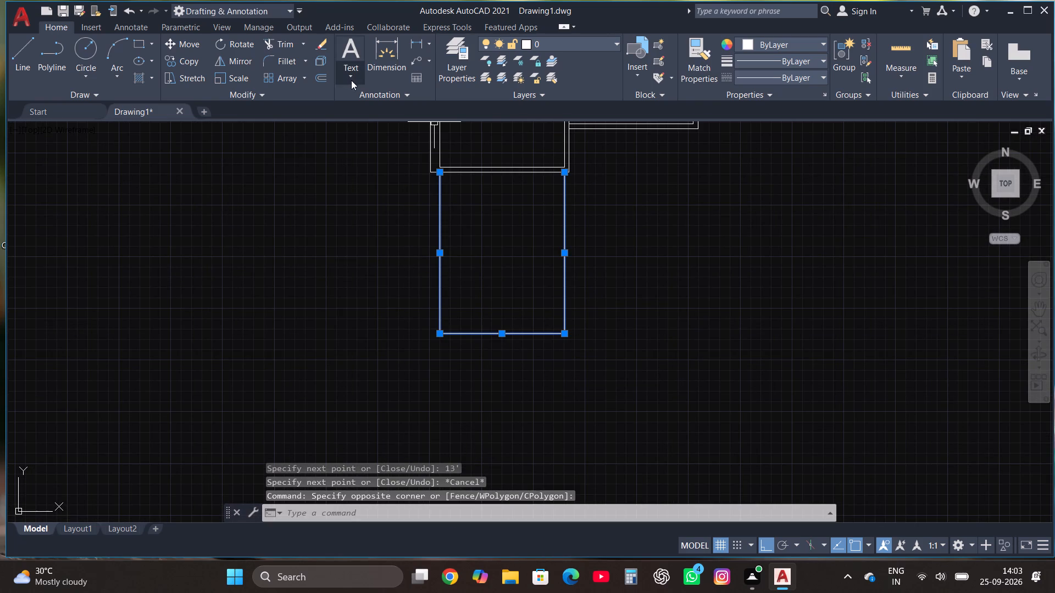
{"action": "left_click", "coordinate": [321, 79]}
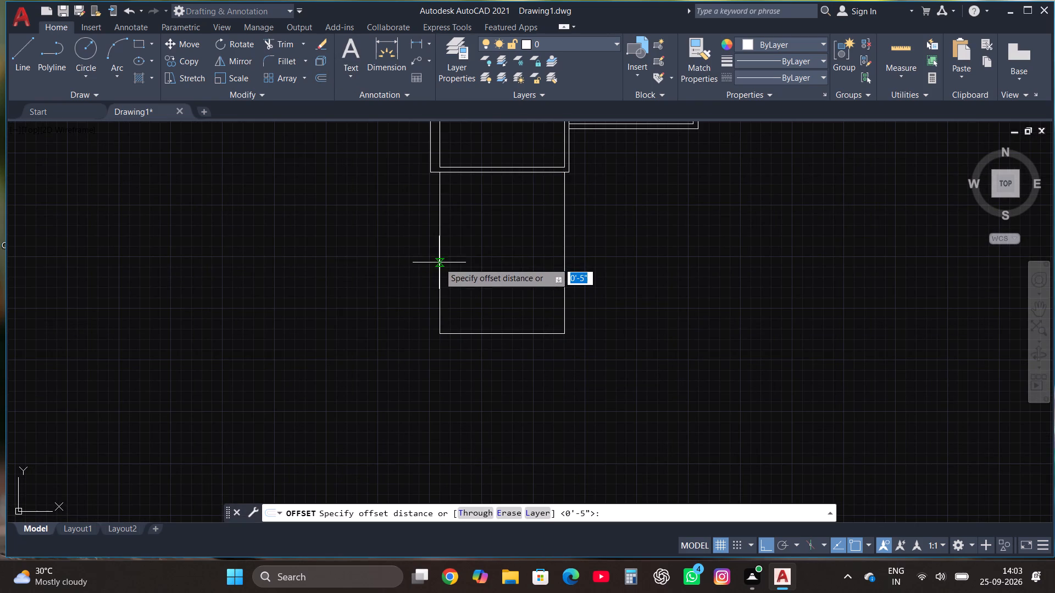
{"action": "left_click", "coordinate": [439, 262]}
{"action": "type", "text": "9\""}
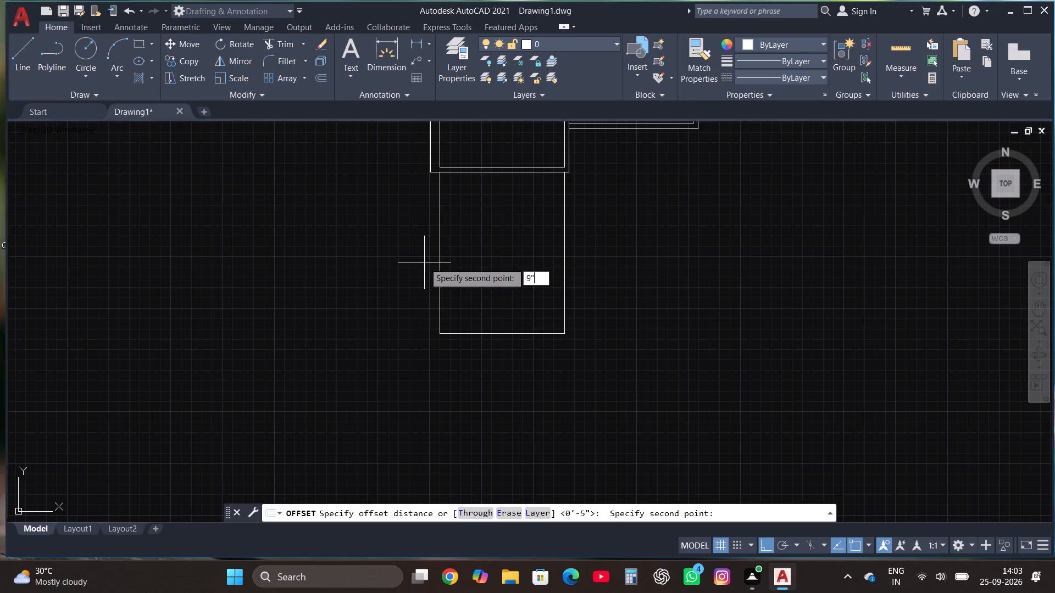
{"action": "key", "text": "Return"}
{"action": "left_click", "coordinate": [444, 278]}
{"action": "left_click", "coordinate": [441, 274]}
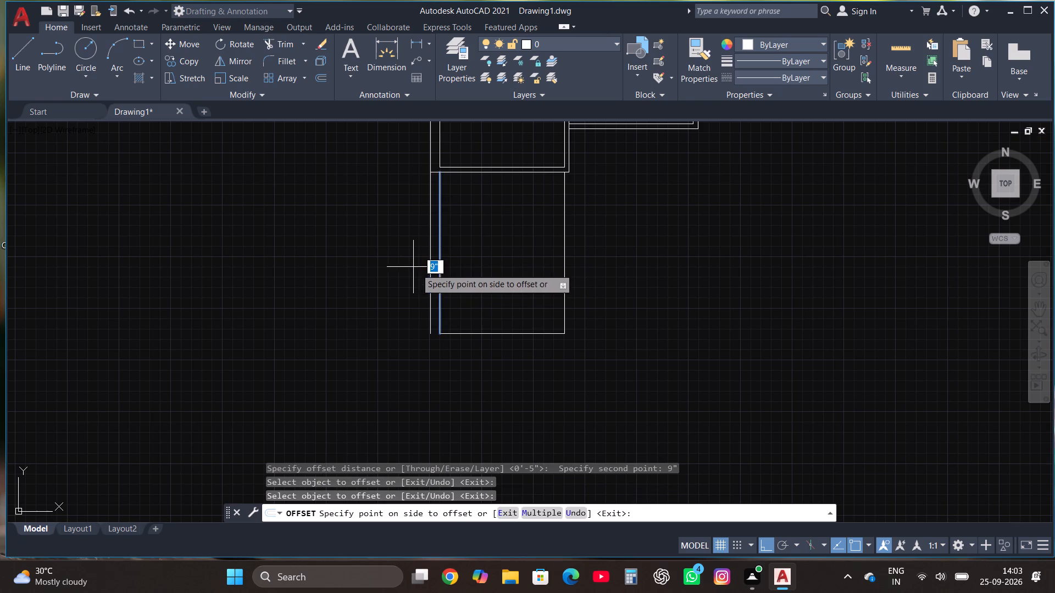
{"action": "left_click", "coordinate": [412, 265]}
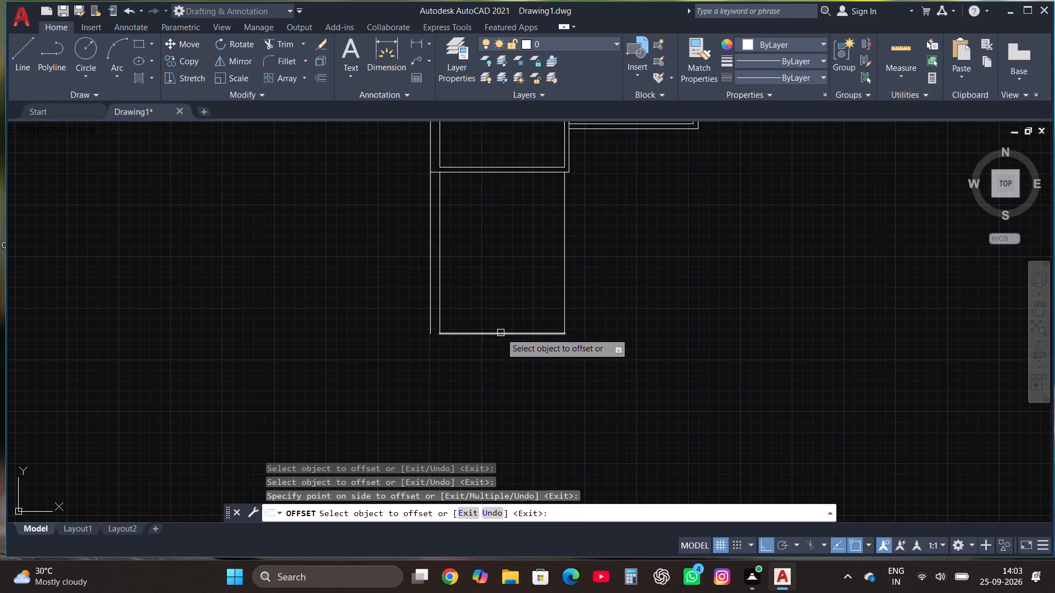
Offset the lower room's bottom and right lines outward by 4.5".
{"action": "left_click", "coordinate": [501, 333]}
{"action": "type", "text": "4.5\""}
{"action": "key", "text": "Return"}
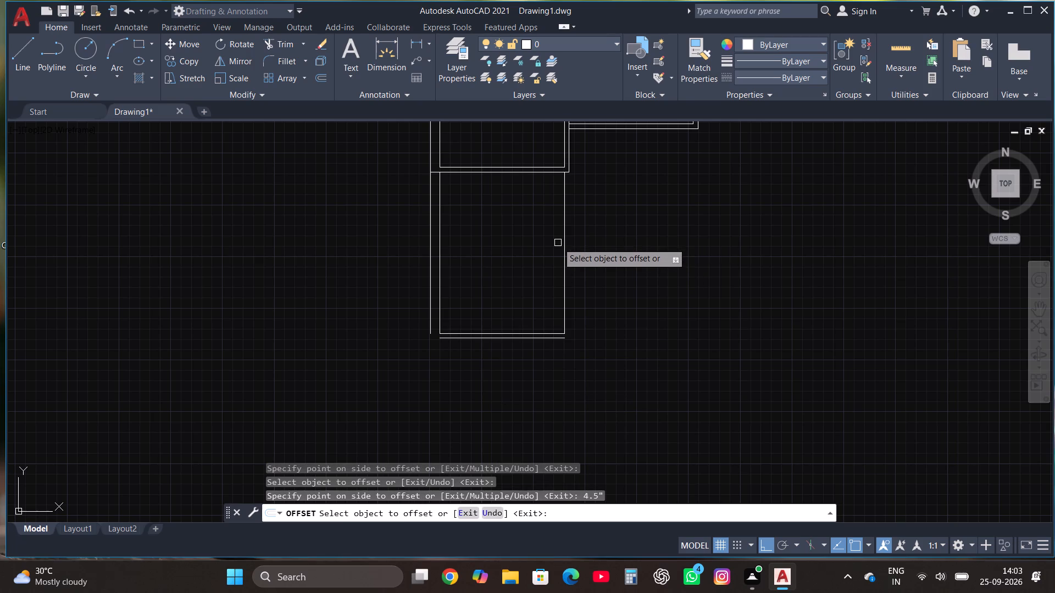
{"action": "left_click", "coordinate": [563, 251]}
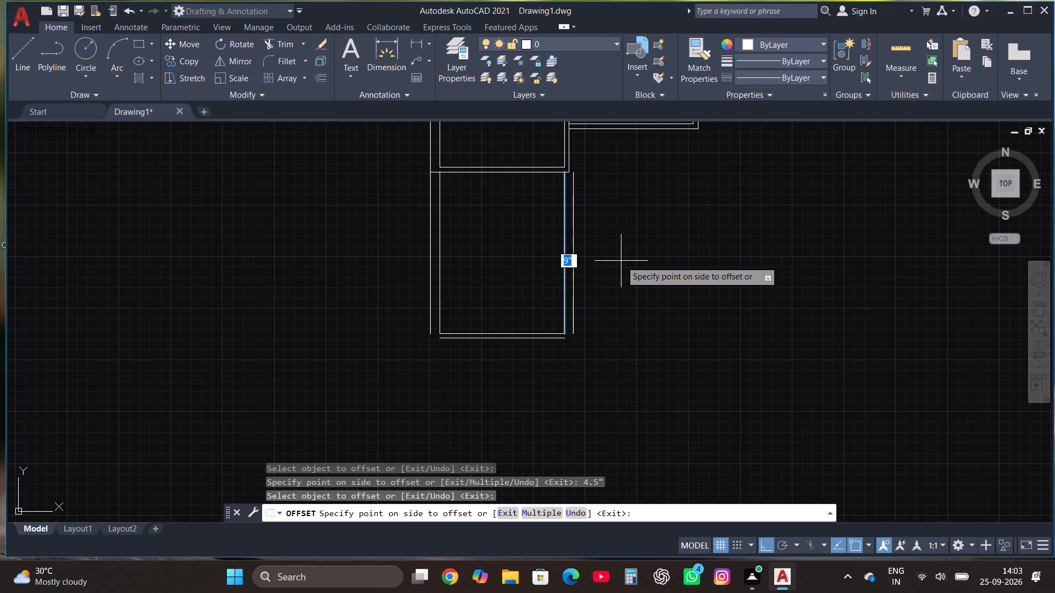
{"action": "type", "text": "4.5\""}
{"action": "key", "text": "Return"}
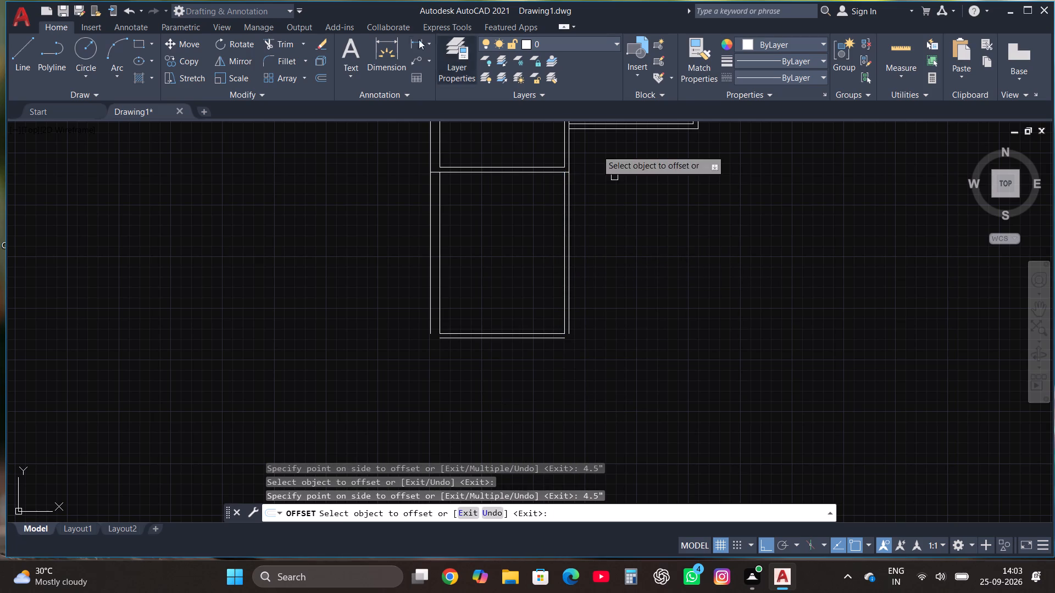
Join the lower room's outer left, bottom and right offset lines into square corners using Fillet.
{"action": "left_click", "coordinate": [284, 60]}
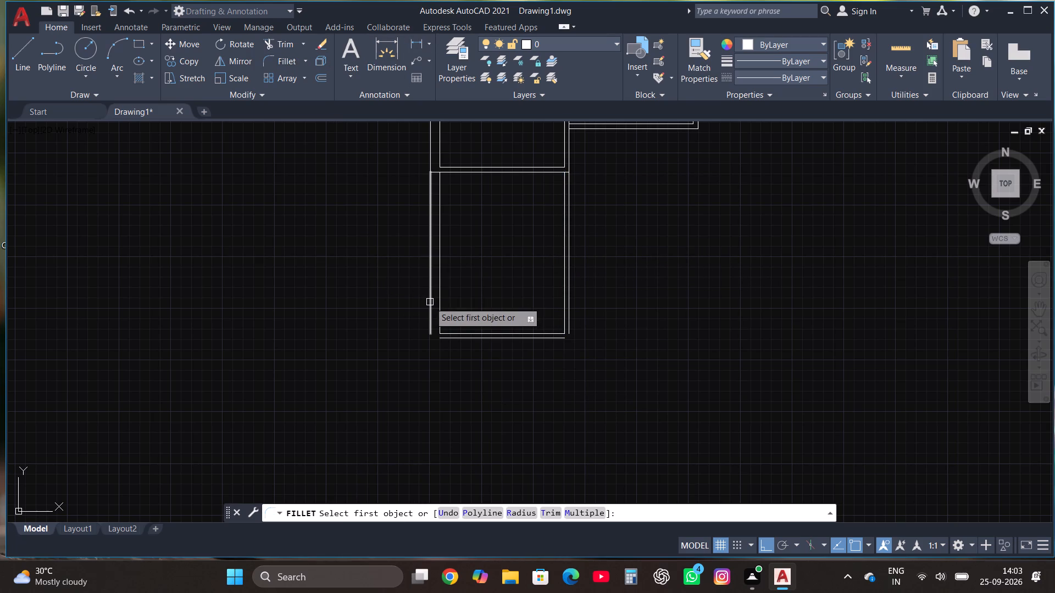
{"action": "left_click", "coordinate": [430, 302]}
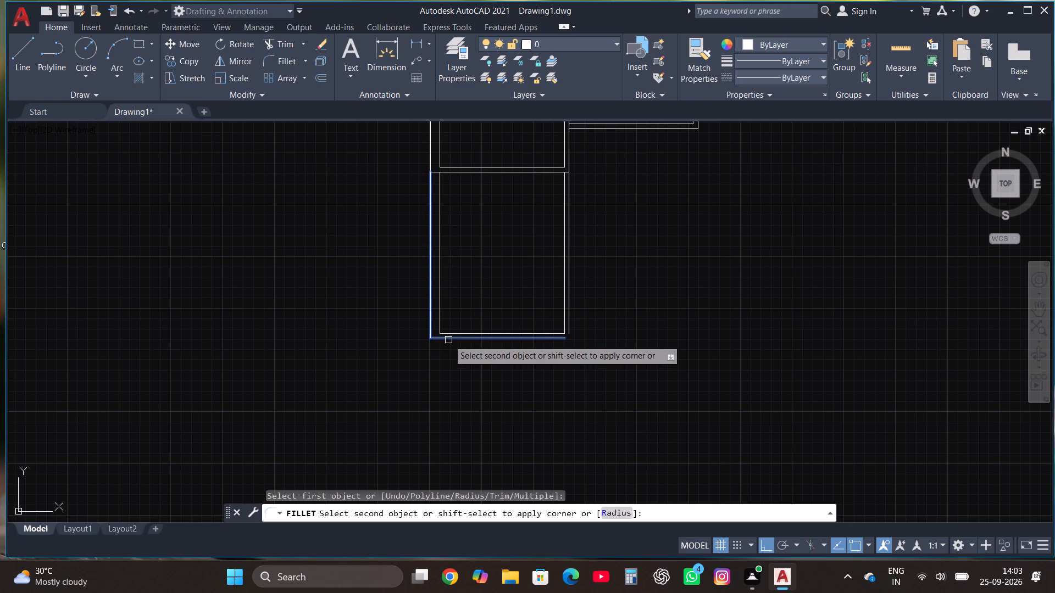
{"action": "left_click", "coordinate": [449, 340]}
{"action": "left_click", "coordinate": [285, 60]}
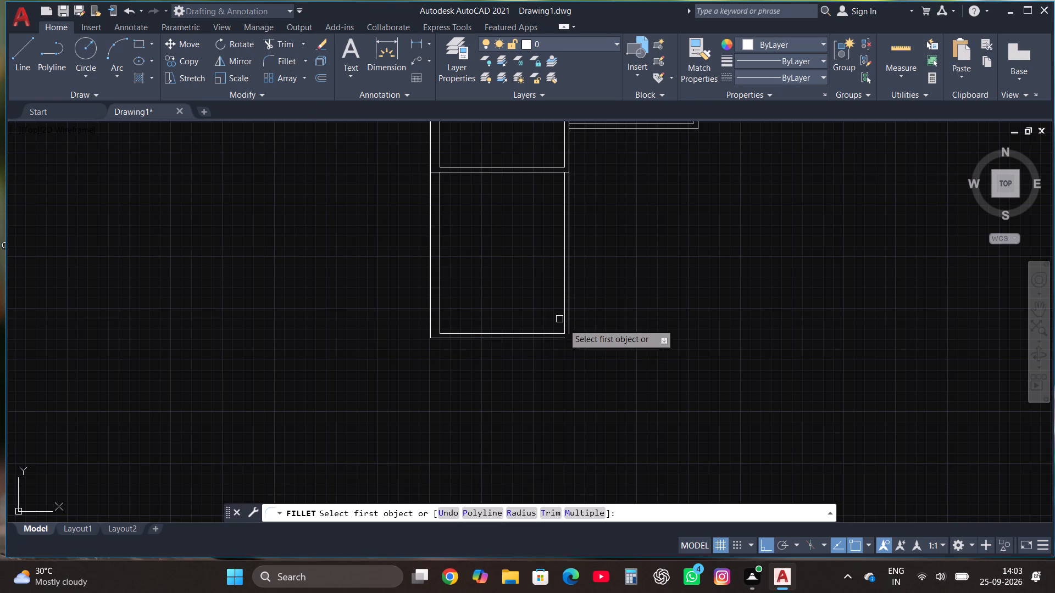
{"action": "left_click", "coordinate": [554, 338]}
{"action": "left_click", "coordinate": [573, 323]}
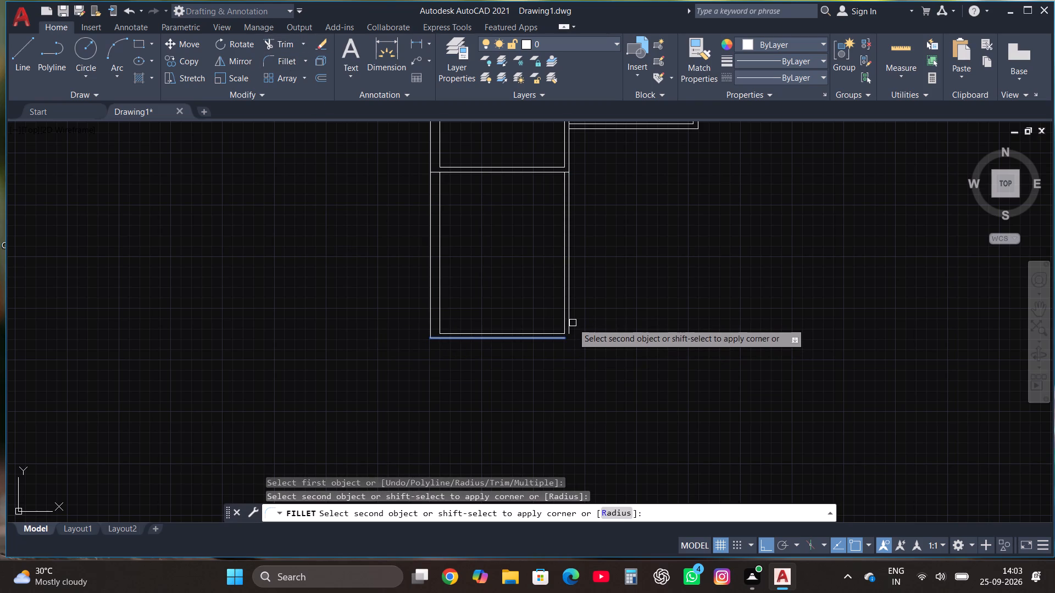
{"action": "left_click", "coordinate": [571, 317]}
Draw a 10' wide by 12' deep room from three lines below the 13' room, starting on its outer bottom line level with the inner left edge.
{"action": "scroll", "coordinate": [383, 198], "scroll_direction": "down", "scroll_amount": 1}
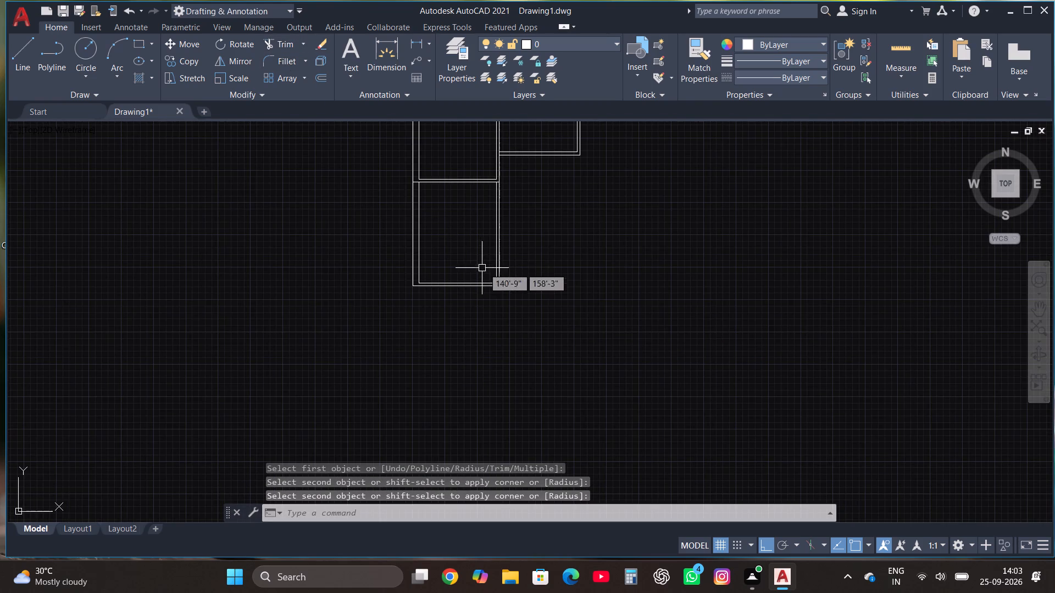
{"action": "scroll", "coordinate": [367, 325], "scroll_direction": "down", "scroll_amount": 2}
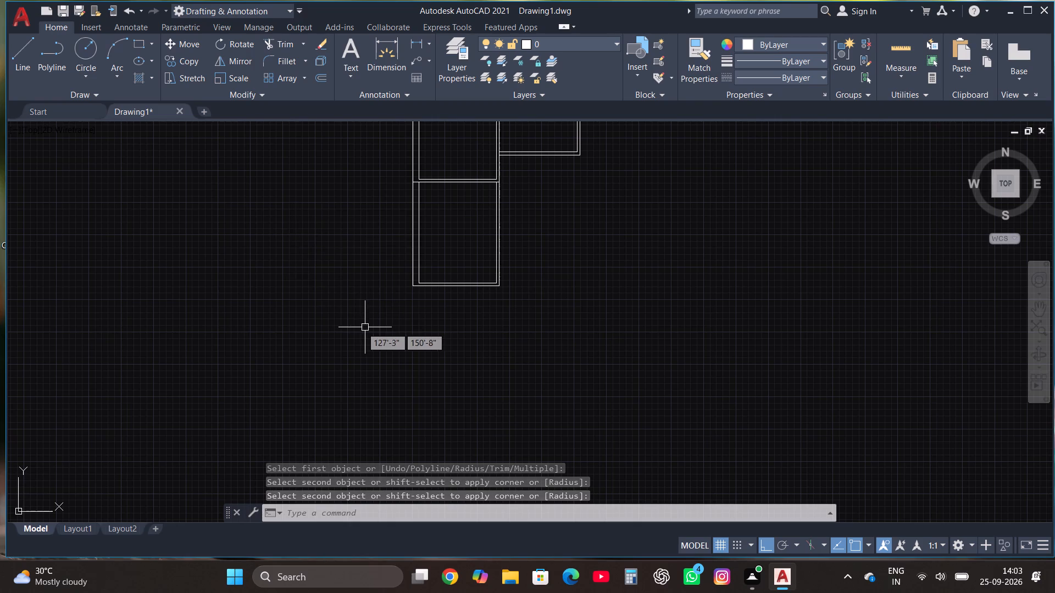
{"action": "scroll", "coordinate": [364, 333], "scroll_direction": "down", "scroll_amount": 2}
{"action": "scroll", "coordinate": [446, 312], "scroll_direction": "up", "scroll_amount": 2}
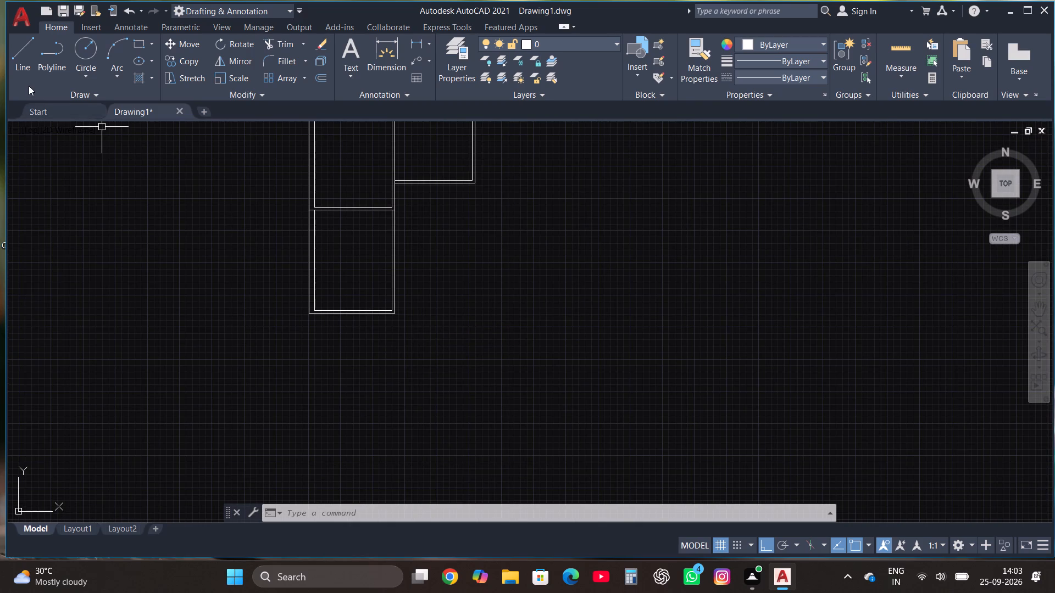
{"action": "left_click", "coordinate": [24, 61]}
{"action": "scroll", "coordinate": [488, 169], "scroll_direction": "down", "scroll_amount": 1}
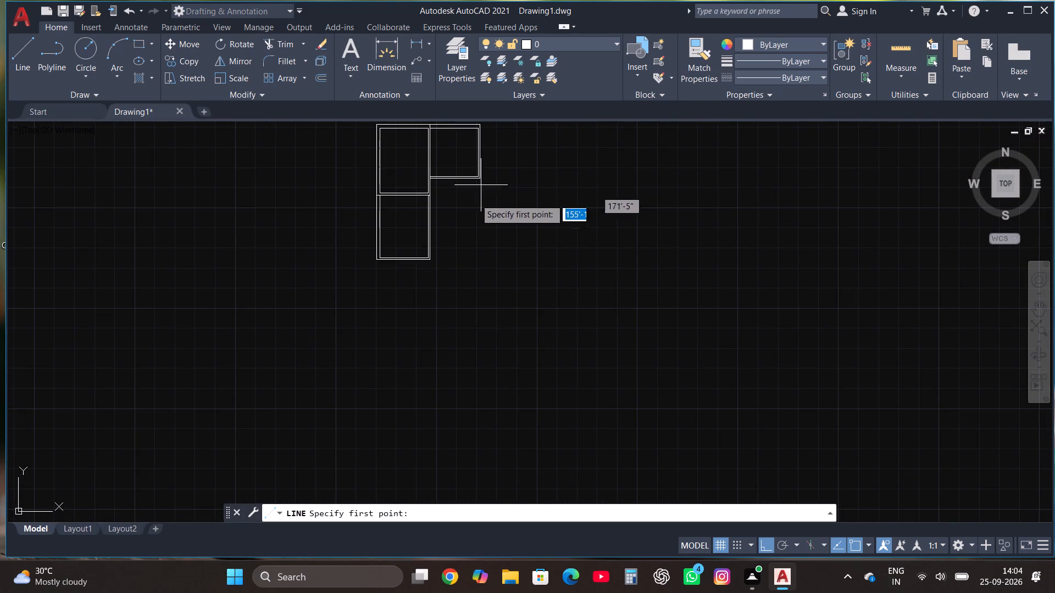
{"action": "scroll", "coordinate": [418, 253], "scroll_direction": "up", "scroll_amount": 1}
{"action": "scroll", "coordinate": [360, 262], "scroll_direction": "up", "scroll_amount": 1}
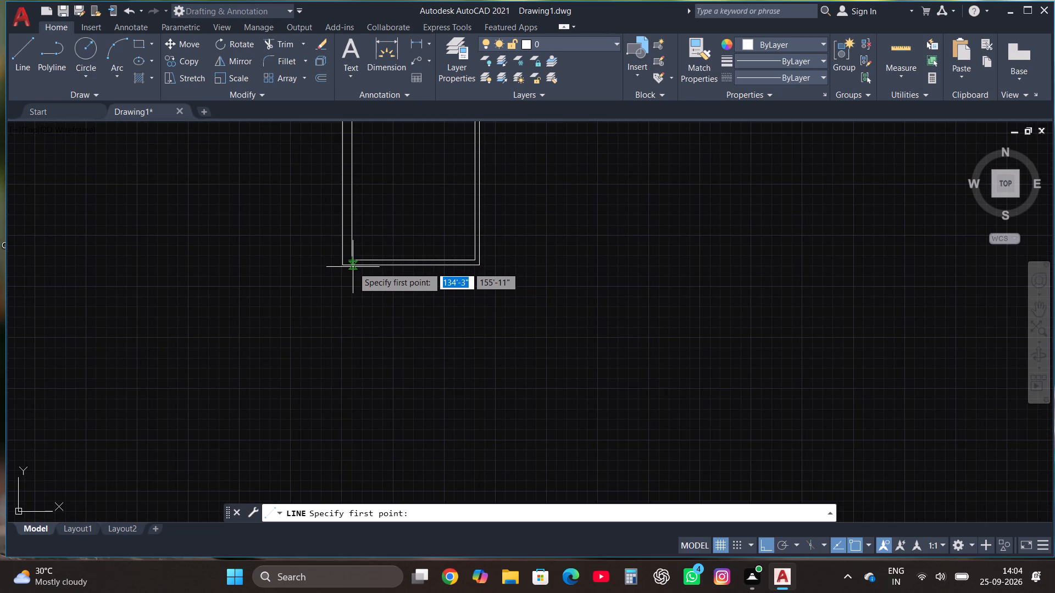
{"action": "left_click", "coordinate": [353, 267]}
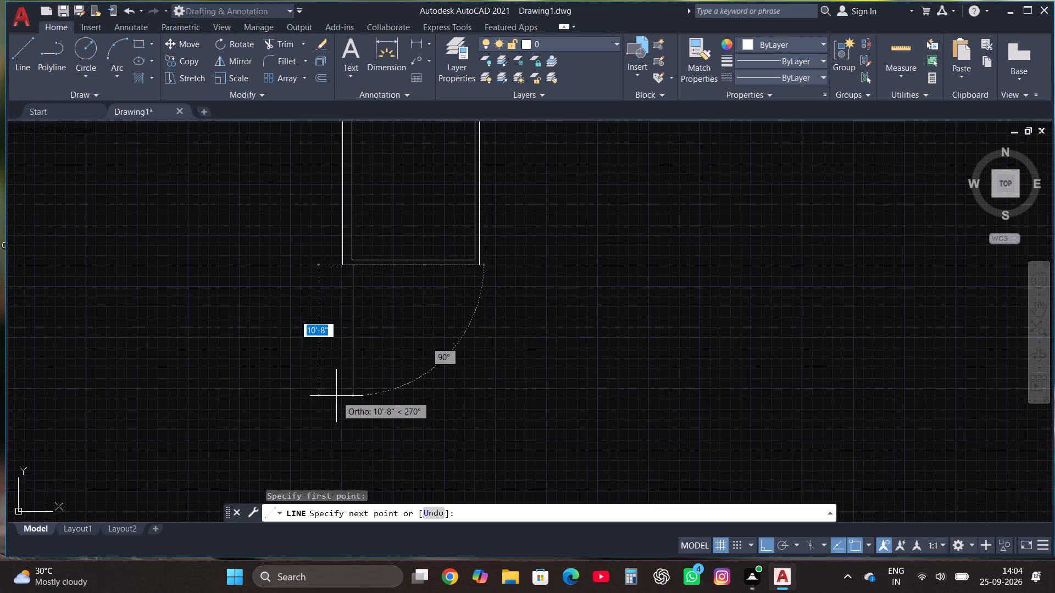
{"action": "type", "text": "12'"}
{"action": "key", "text": "Return"}
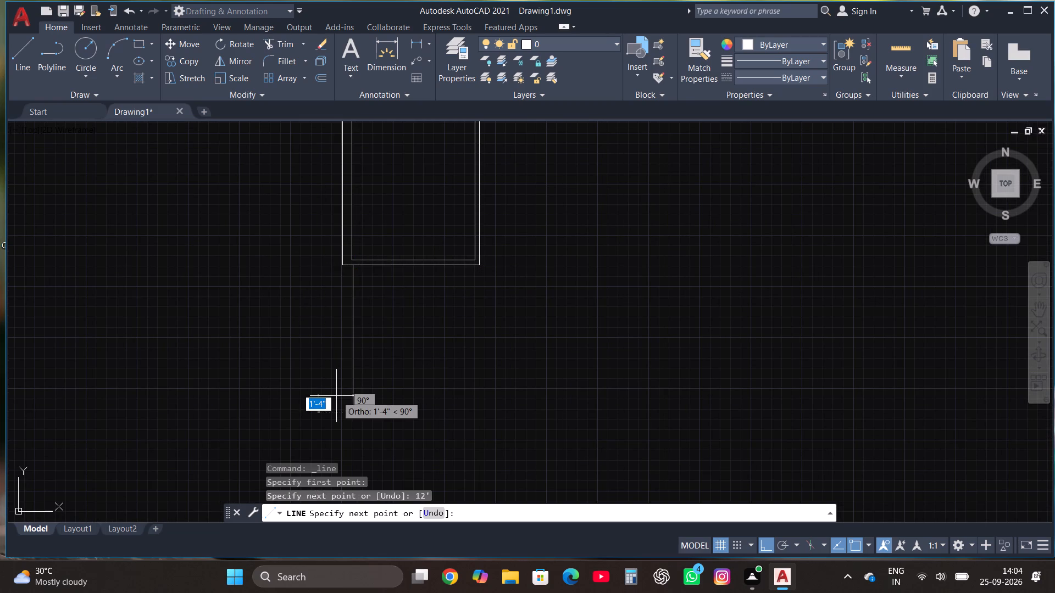
{"action": "type", "text": "10'"}
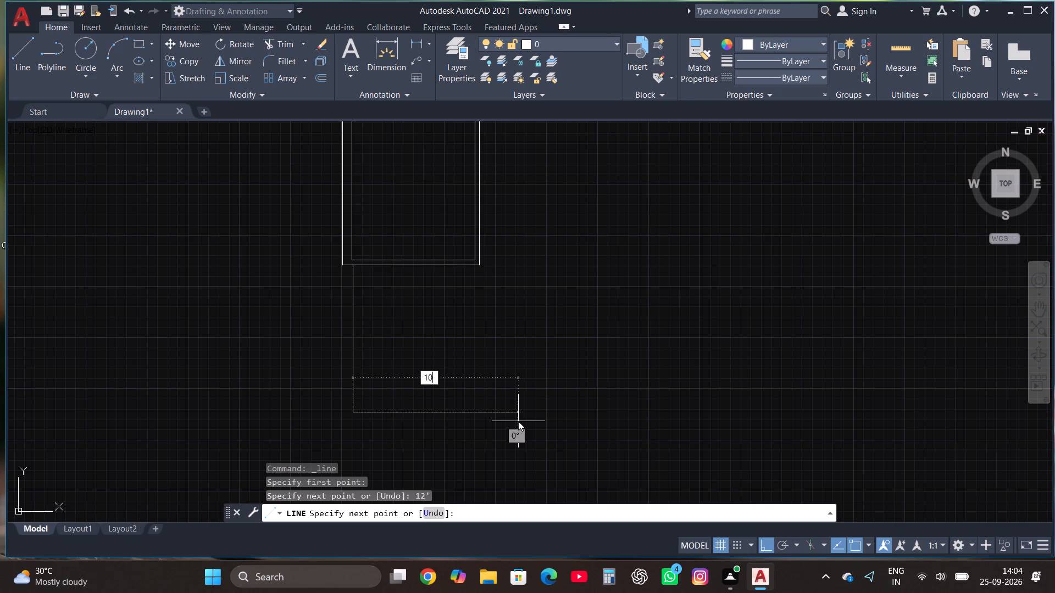
{"action": "key", "text": "Return"}
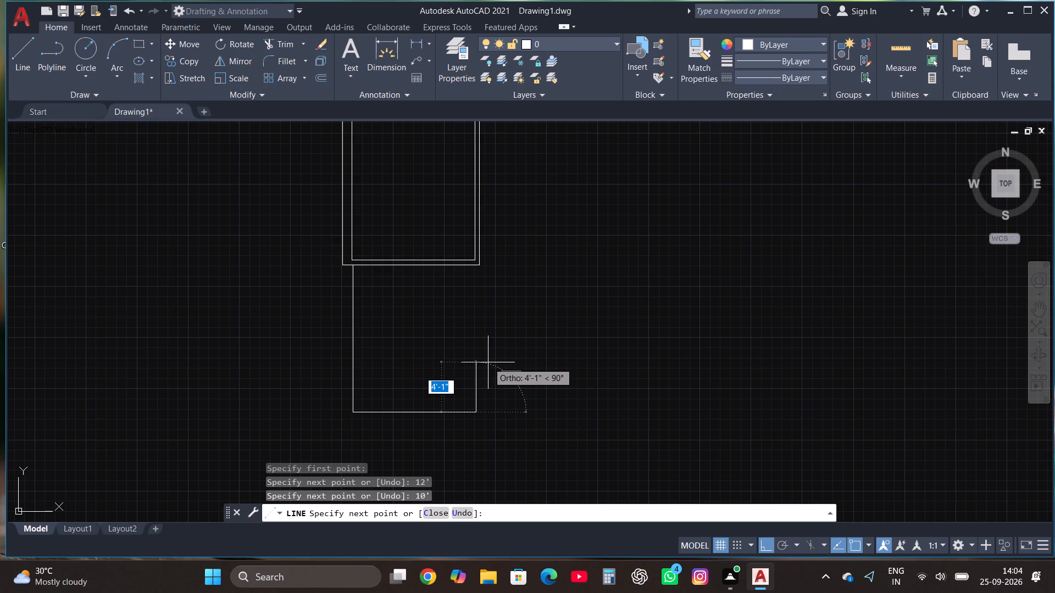
{"action": "type", "text": "12'"}
{"action": "key", "text": "Return"}
{"action": "key", "text": "Escape"}
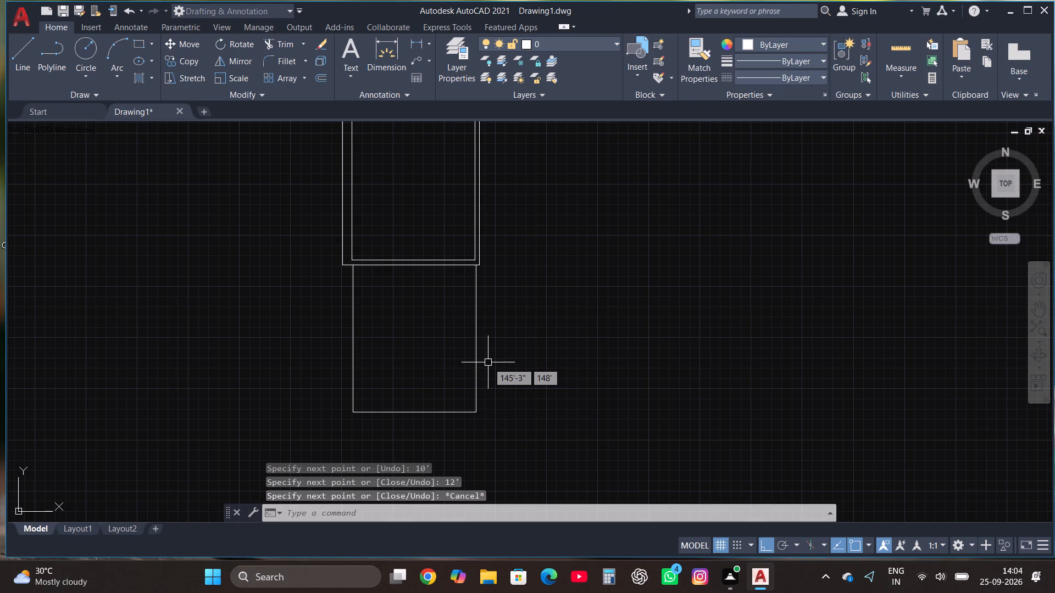
{"action": "scroll", "coordinate": [479, 310], "scroll_direction": "down", "scroll_amount": 1}
{"action": "scroll", "coordinate": [488, 360], "scroll_direction": "up", "scroll_amount": 1}
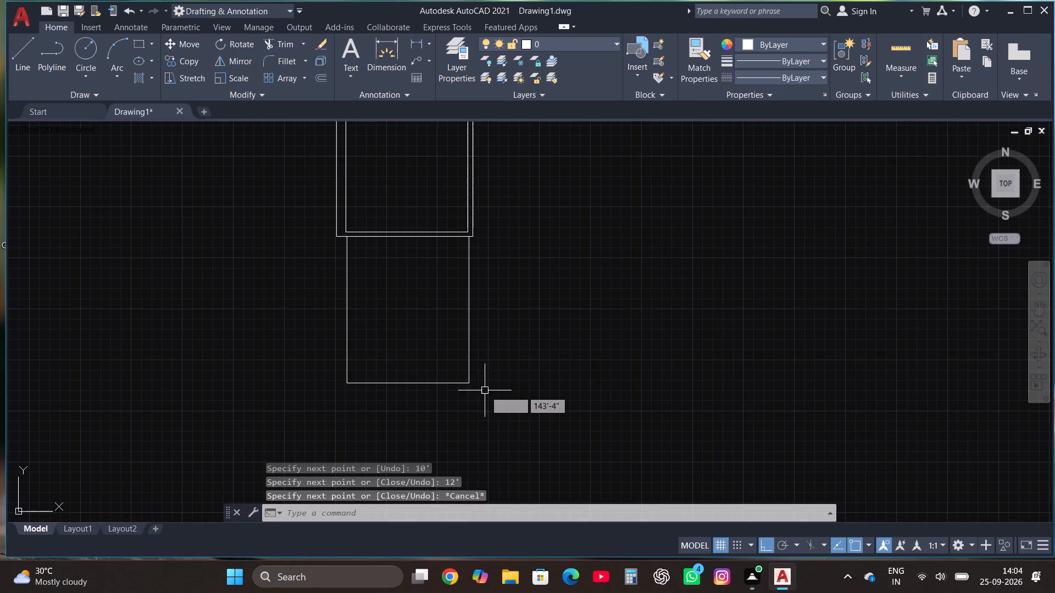
Offset the 12' deep room's left line outward by 9".
{"action": "left_click", "coordinate": [485, 391]}
{"action": "left_click", "coordinate": [314, 334]}
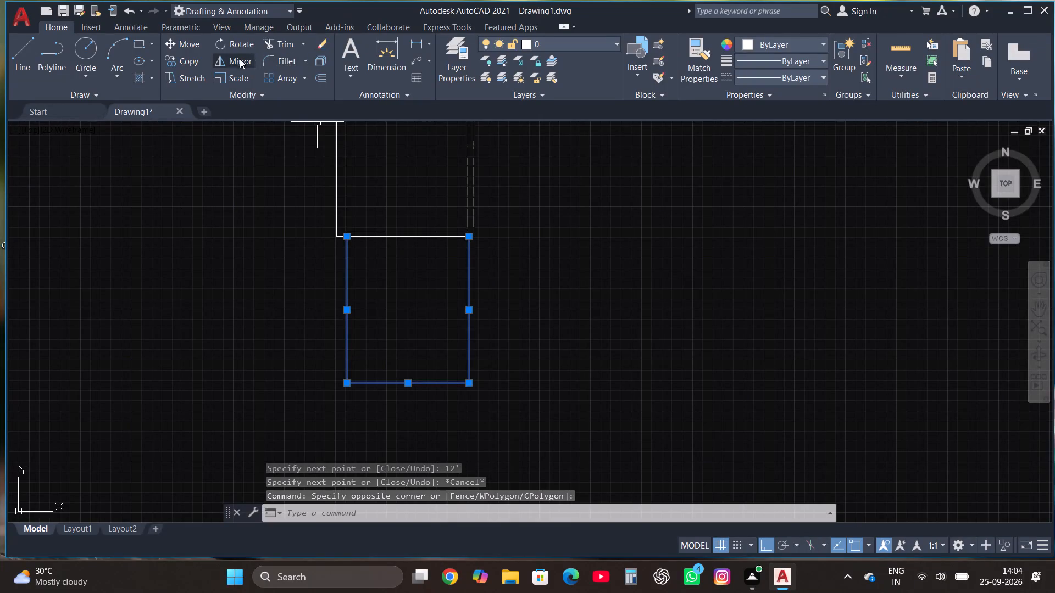
{"action": "left_click", "coordinate": [320, 72]}
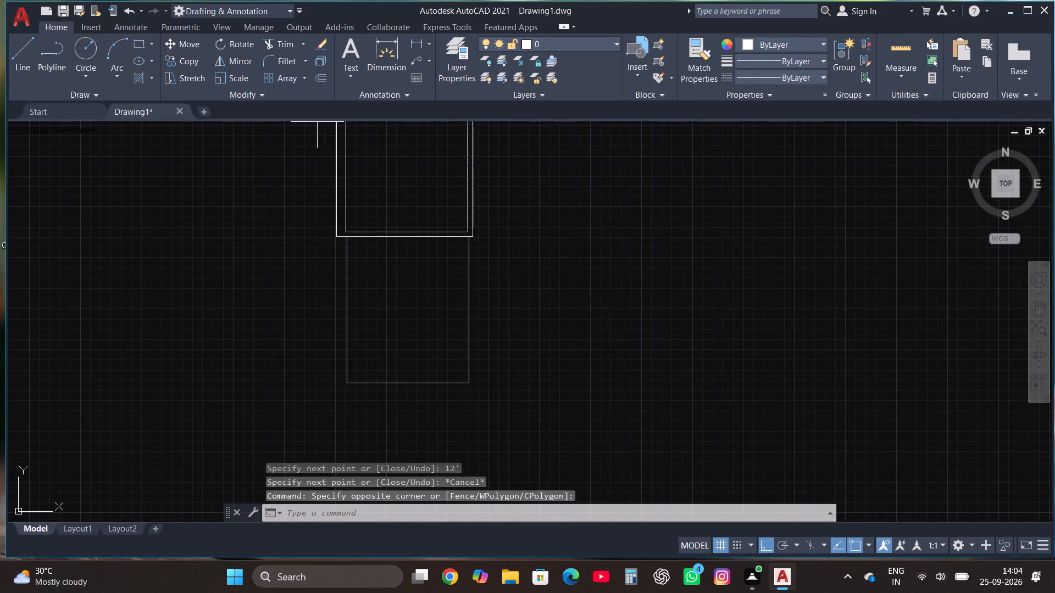
{"action": "left_click", "coordinate": [347, 304]}
{"action": "type", "text": "9\""}
{"action": "key", "text": "Return"}
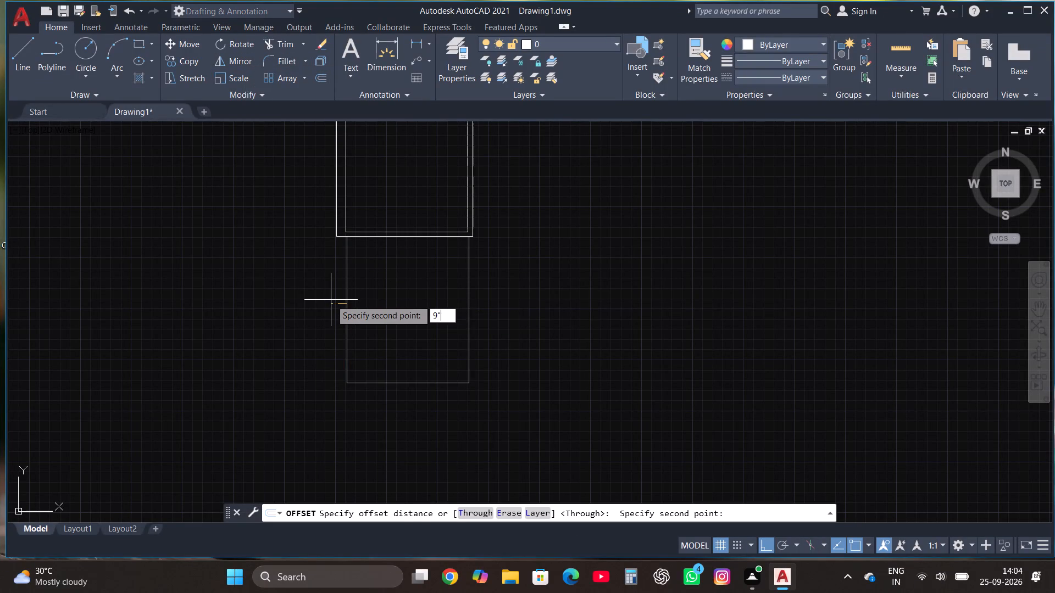
{"action": "left_click", "coordinate": [345, 312]}
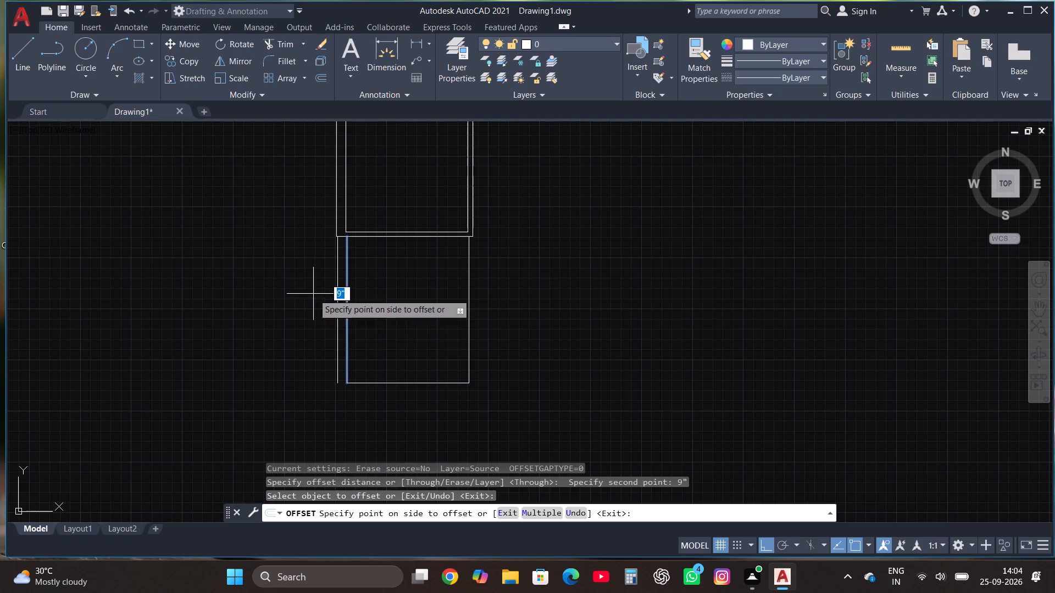
{"action": "left_click", "coordinate": [313, 294]}
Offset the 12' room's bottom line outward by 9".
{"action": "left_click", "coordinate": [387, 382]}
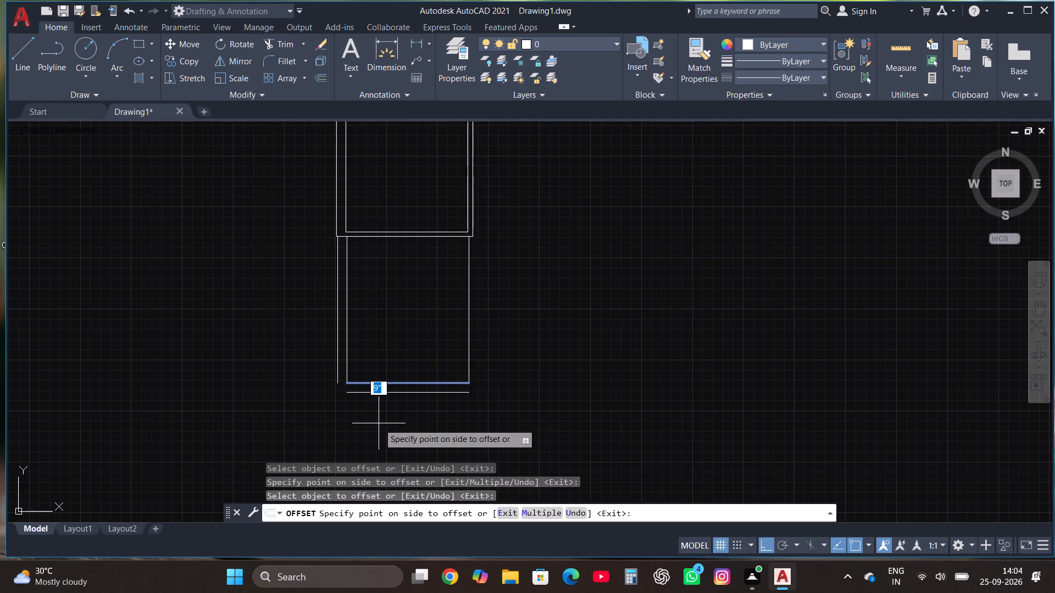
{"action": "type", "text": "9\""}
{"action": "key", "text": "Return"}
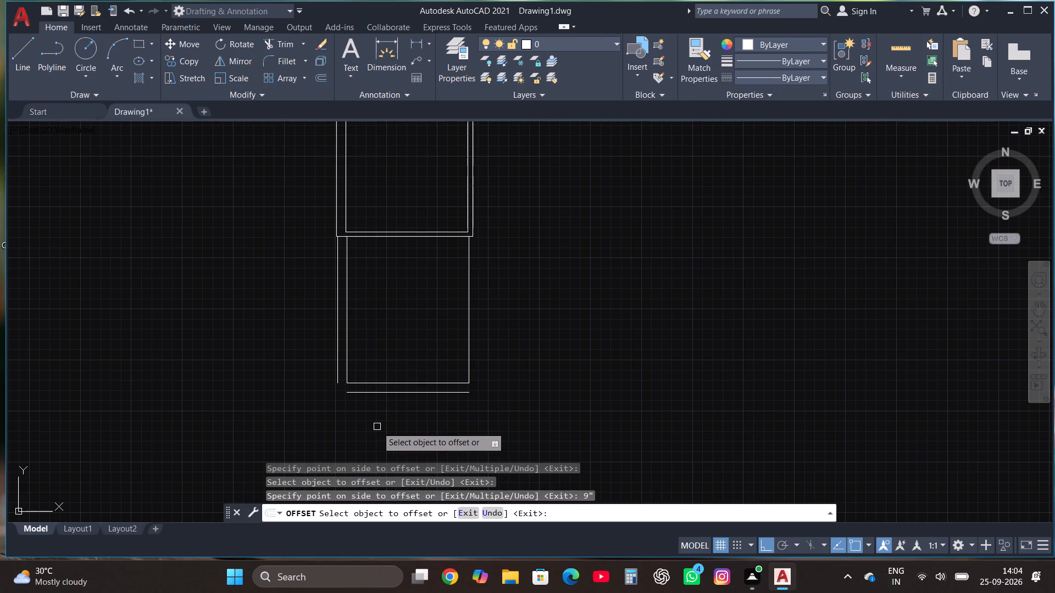
Offset the 12' room's right line and bottom line outward by 4.5".
{"action": "left_click", "coordinate": [471, 334]}
{"action": "type", "text": "4.5\""}
{"action": "key", "text": "Return"}
{"action": "scroll", "coordinate": [515, 293], "scroll_direction": "down", "scroll_amount": 1}
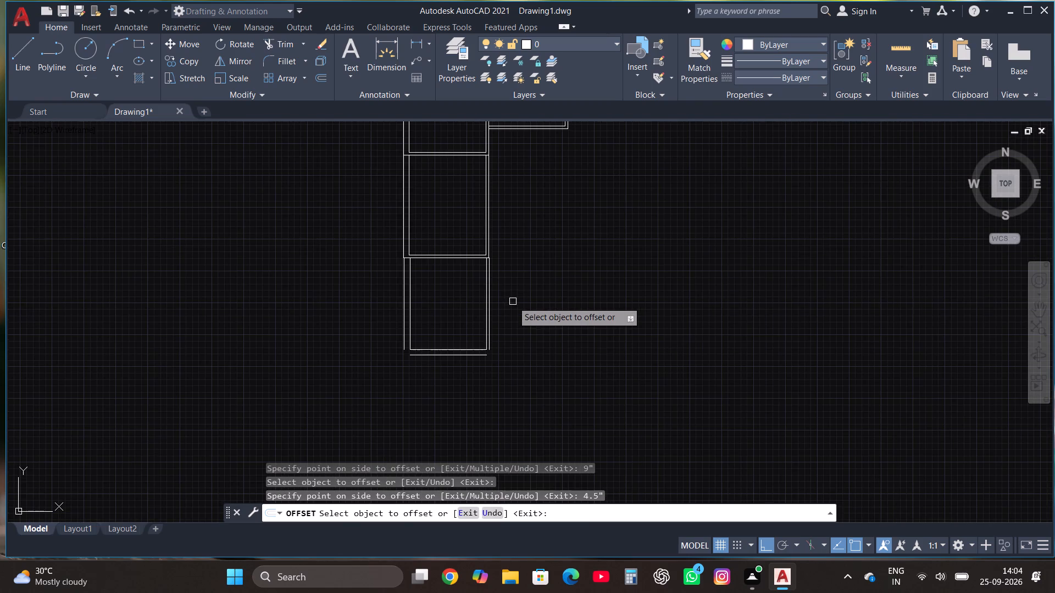
{"action": "scroll", "coordinate": [436, 358], "scroll_direction": "up", "scroll_amount": 2}
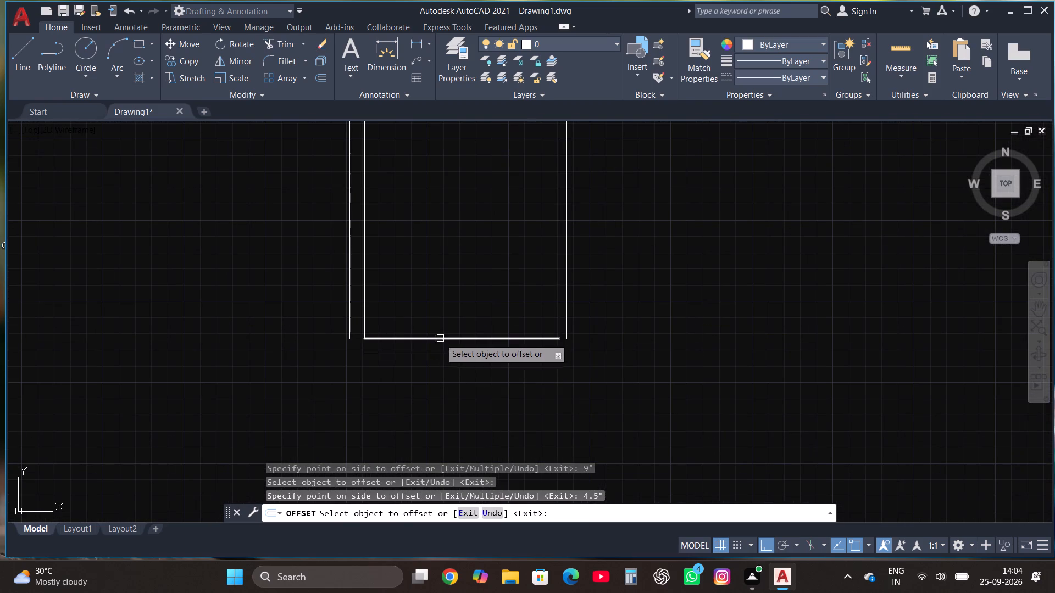
{"action": "left_click", "coordinate": [440, 338]}
{"action": "type", "text": "4.5\""}
{"action": "key", "text": "Return"}
{"action": "key", "text": "Escape"}
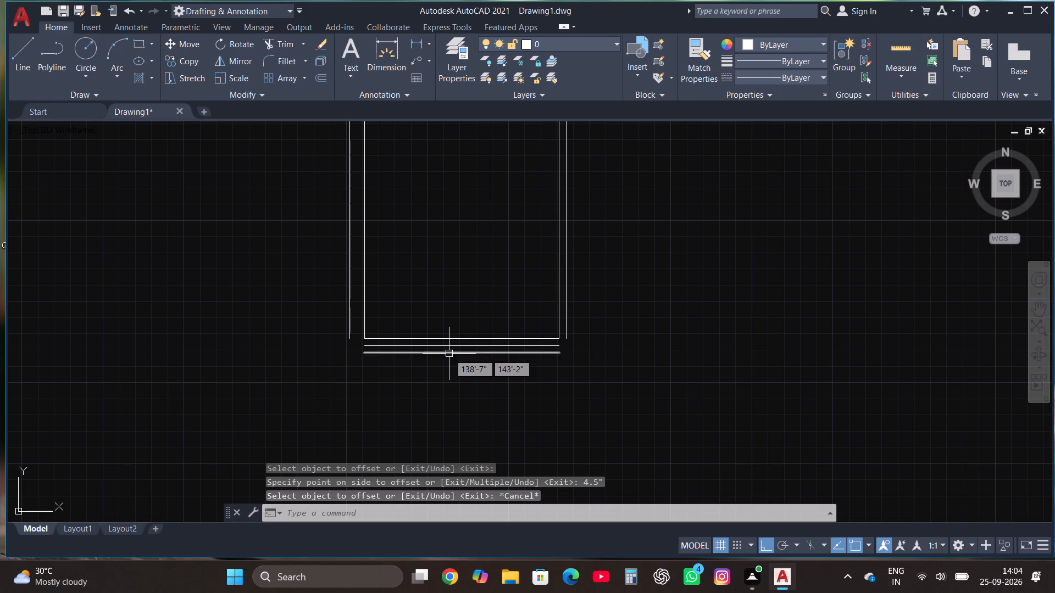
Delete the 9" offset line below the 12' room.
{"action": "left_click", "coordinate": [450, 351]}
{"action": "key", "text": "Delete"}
Join the 12' room's outer left, bottom and right offset lines into square corners using Fillet.
{"action": "scroll", "coordinate": [253, 340], "scroll_direction": "up", "scroll_amount": 1}
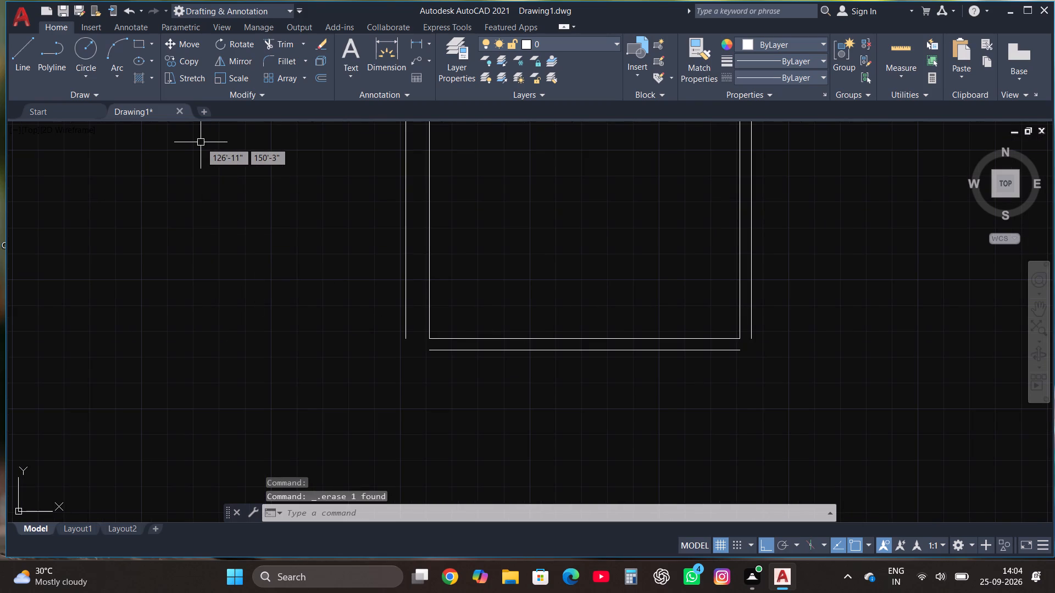
{"action": "left_click", "coordinate": [274, 61]}
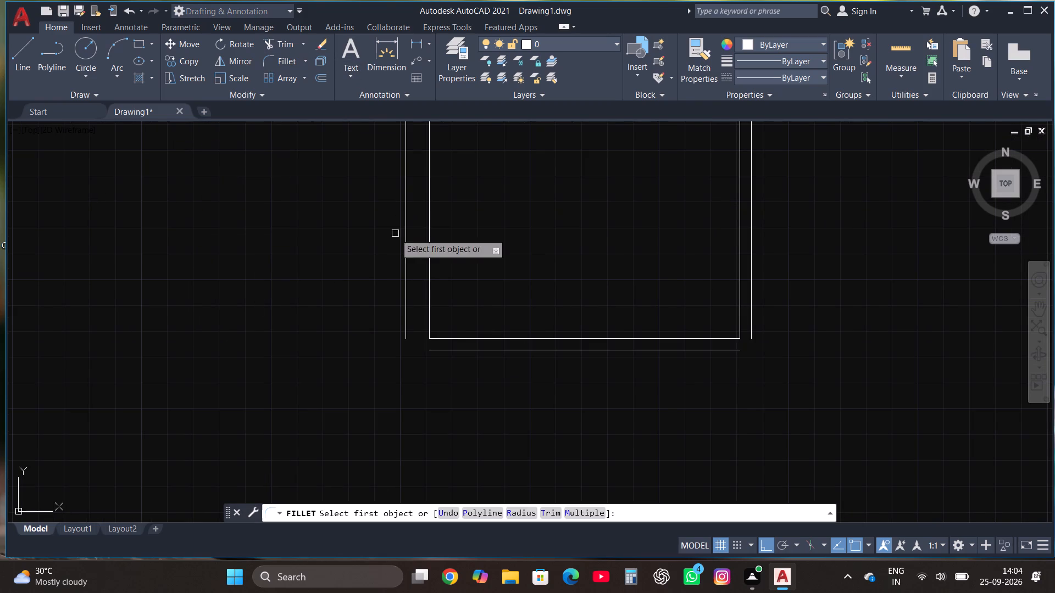
{"action": "left_click", "coordinate": [407, 272]}
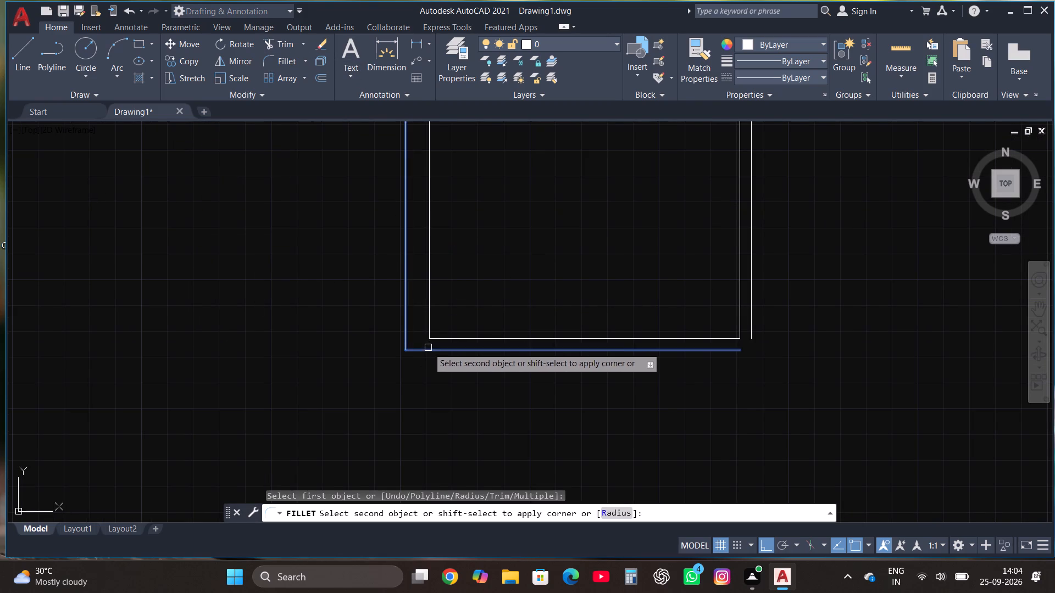
{"action": "left_click", "coordinate": [428, 348]}
{"action": "left_click", "coordinate": [275, 56]}
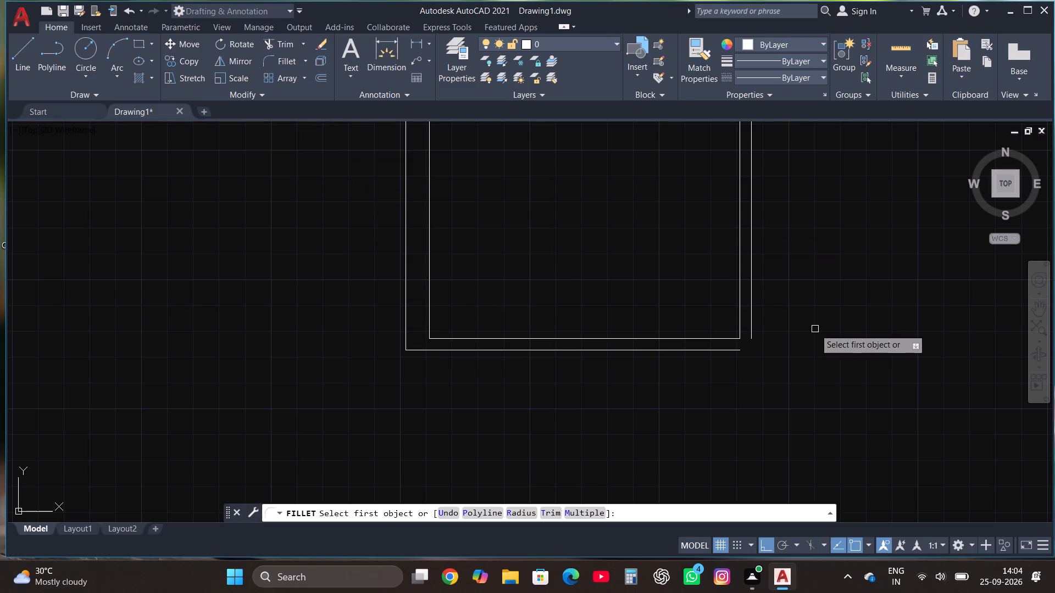
{"action": "left_click", "coordinate": [734, 346]}
{"action": "left_click", "coordinate": [737, 350]}
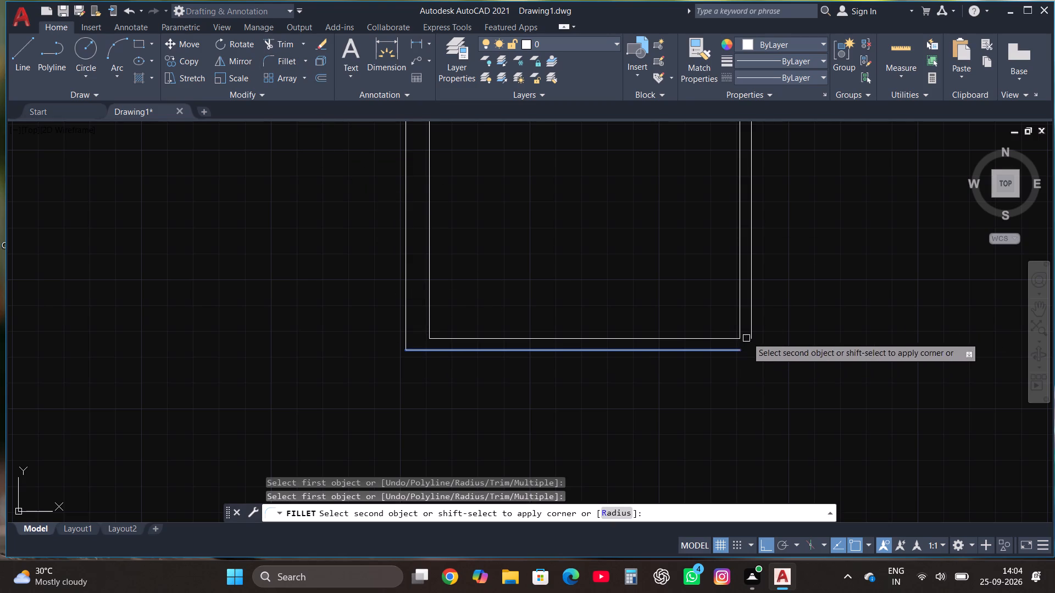
{"action": "left_click", "coordinate": [751, 331]}
Move the 12' room's four vertical wall lines left by about 1" so they align with the walls of the room above.
{"action": "scroll", "coordinate": [556, 360], "scroll_direction": "down", "scroll_amount": 4}
{"action": "scroll", "coordinate": [565, 309], "scroll_direction": "up", "scroll_amount": 4}
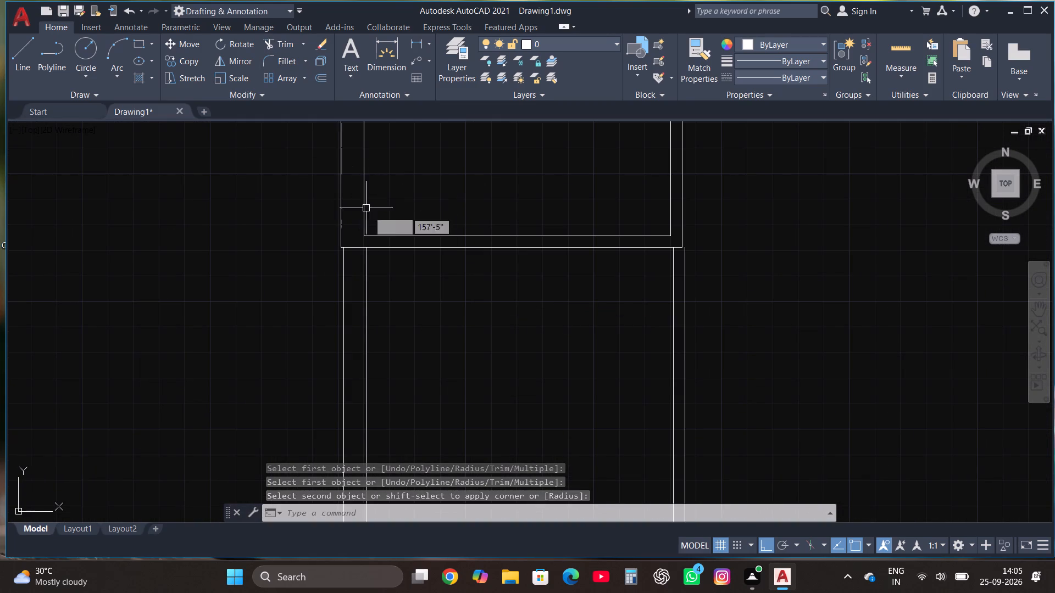
{"action": "left_click", "coordinate": [702, 331]}
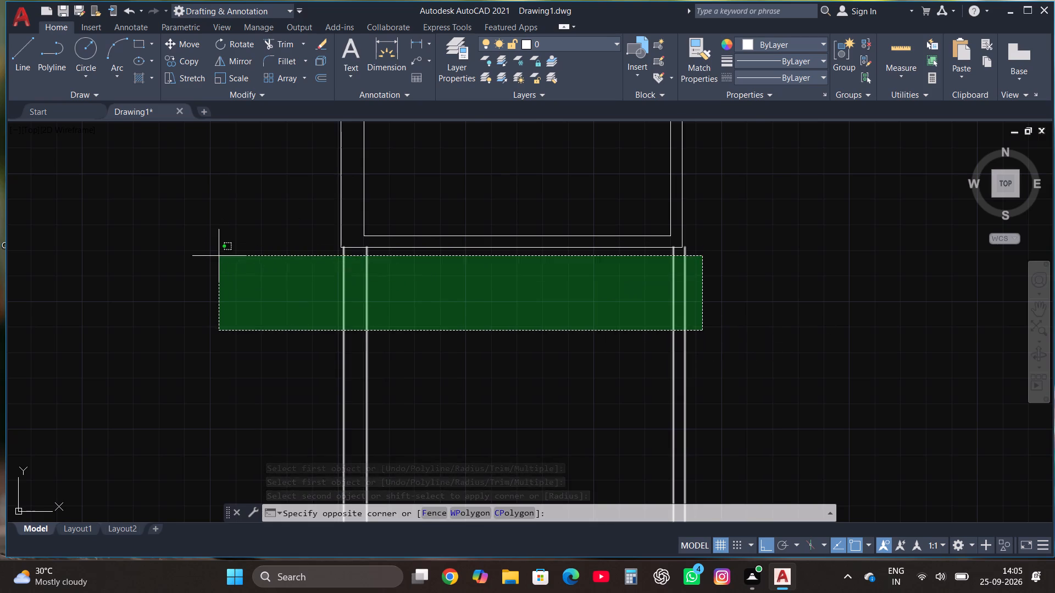
{"action": "left_click", "coordinate": [258, 278]}
{"action": "left_click", "coordinate": [175, 41]}
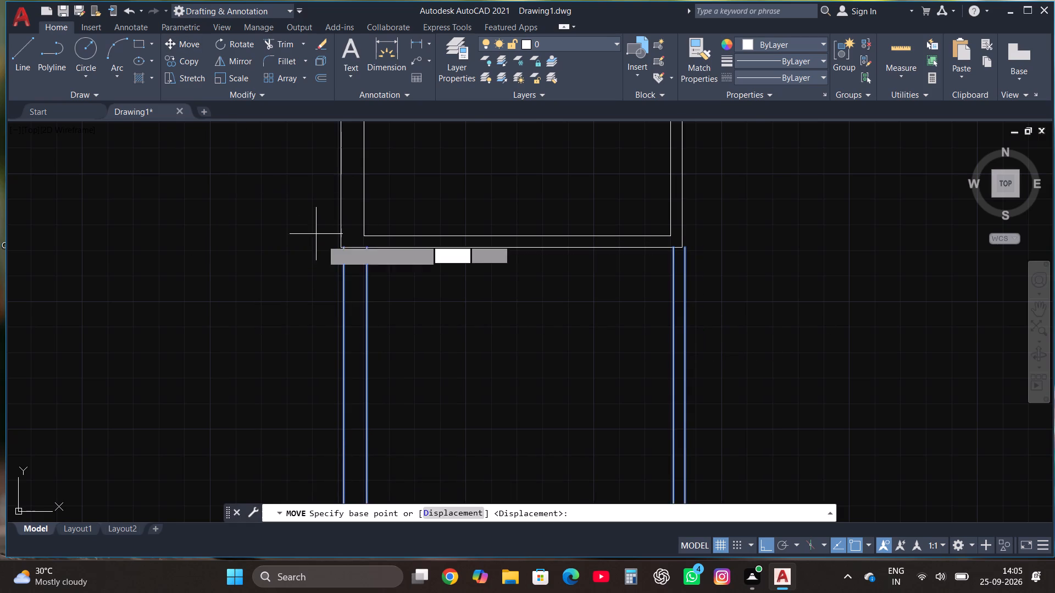
{"action": "scroll", "coordinate": [342, 253], "scroll_direction": "up", "scroll_amount": 3}
{"action": "left_click", "coordinate": [341, 232]}
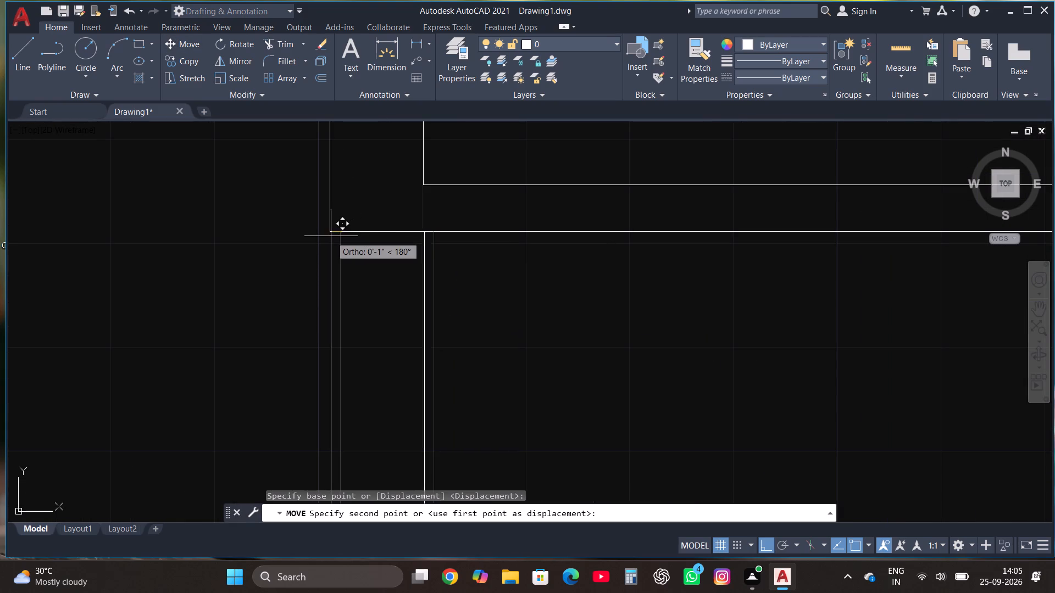
{"action": "left_click", "coordinate": [329, 233]}
Fillet the outer and inner bottom-left corners of the 12' room so the shifted vertical lines meet the bottom lines squarely.
{"action": "scroll", "coordinate": [306, 231], "scroll_direction": "down", "scroll_amount": 4}
{"action": "scroll", "coordinate": [537, 234], "scroll_direction": "up", "scroll_amount": 5}
{"action": "scroll", "coordinate": [439, 226], "scroll_direction": "down", "scroll_amount": 6}
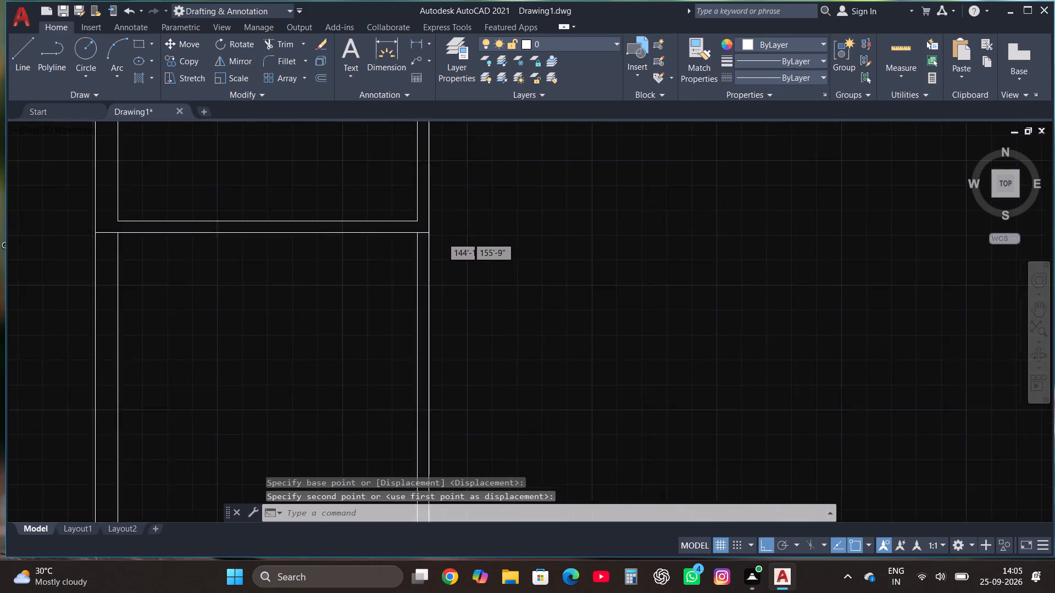
{"action": "scroll", "coordinate": [457, 300], "scroll_direction": "down", "scroll_amount": 2}
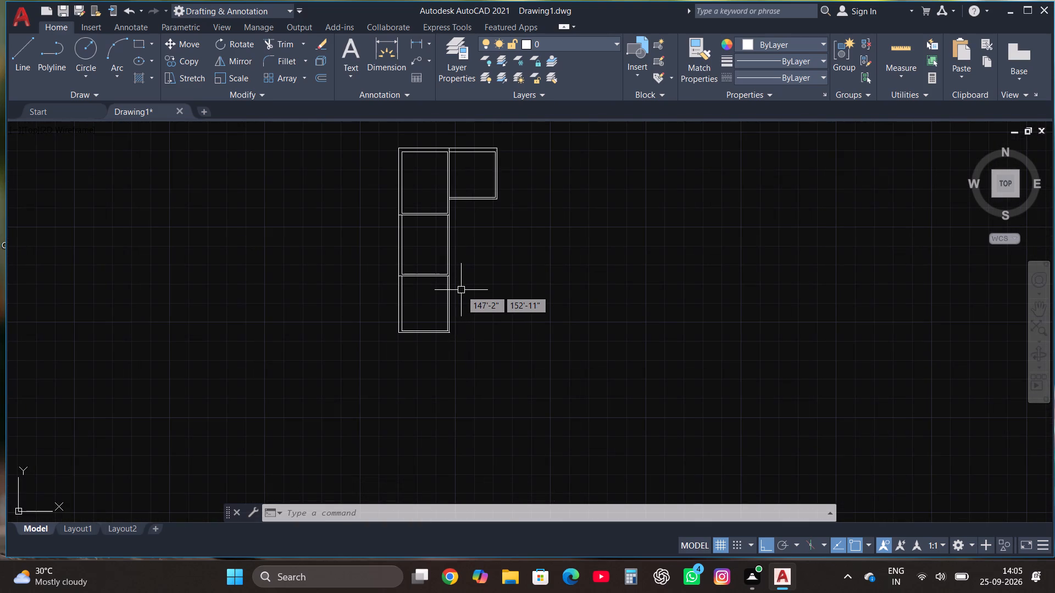
{"action": "scroll", "coordinate": [429, 377], "scroll_direction": "up", "scroll_amount": 2}
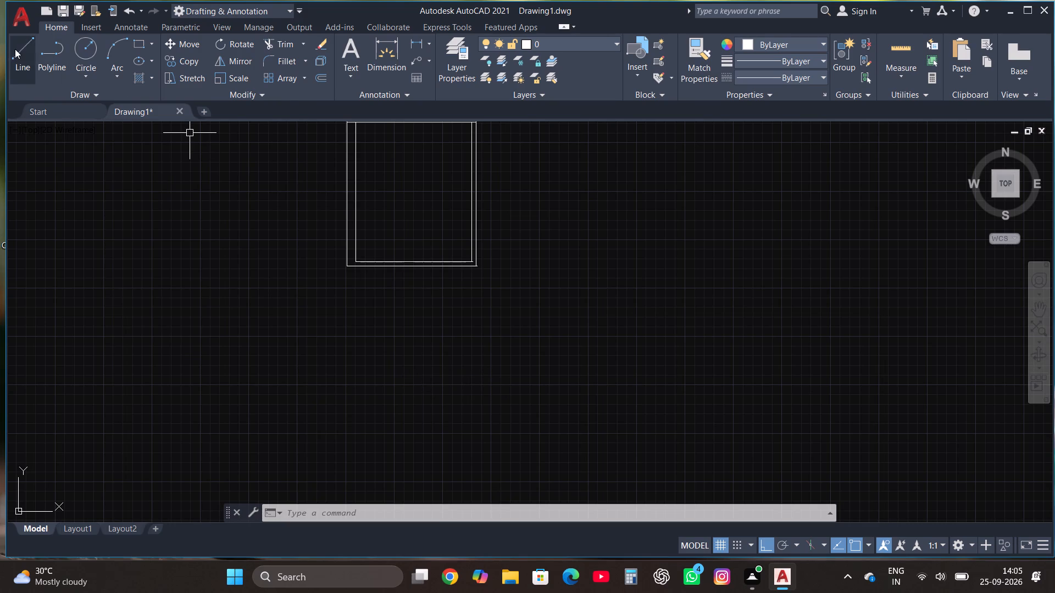
{"action": "left_click", "coordinate": [16, 50]}
{"action": "scroll", "coordinate": [324, 289], "scroll_direction": "up", "scroll_amount": 1}
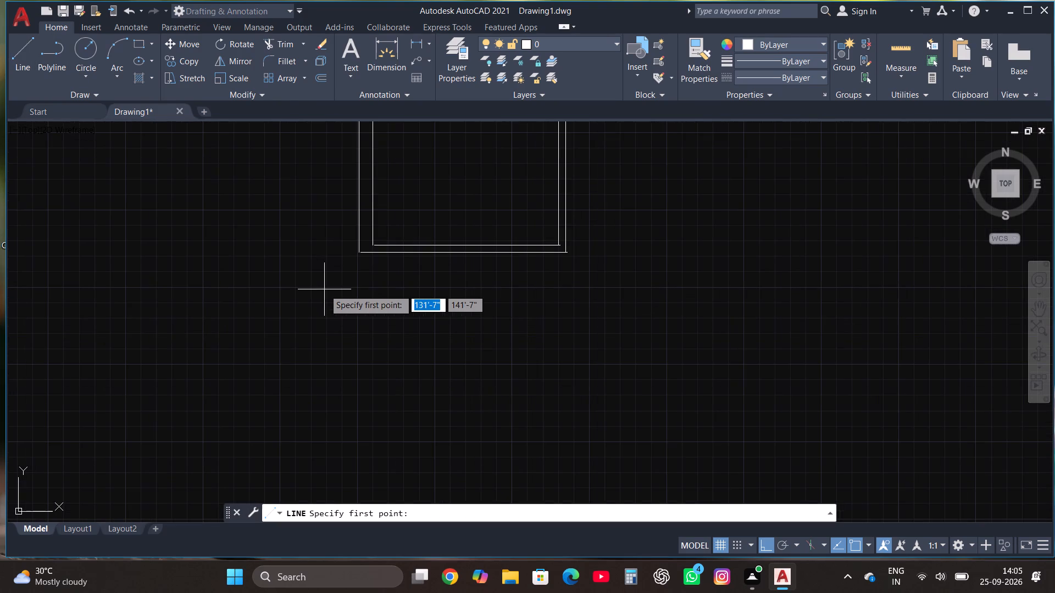
{"action": "scroll", "coordinate": [386, 245], "scroll_direction": "up", "scroll_amount": 2}
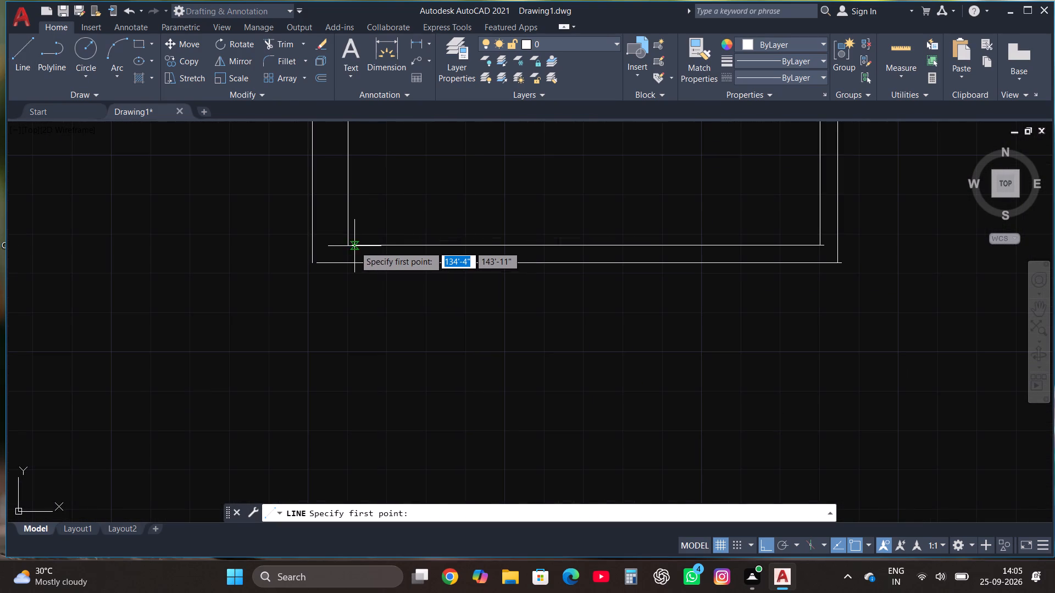
{"action": "left_click", "coordinate": [284, 61]}
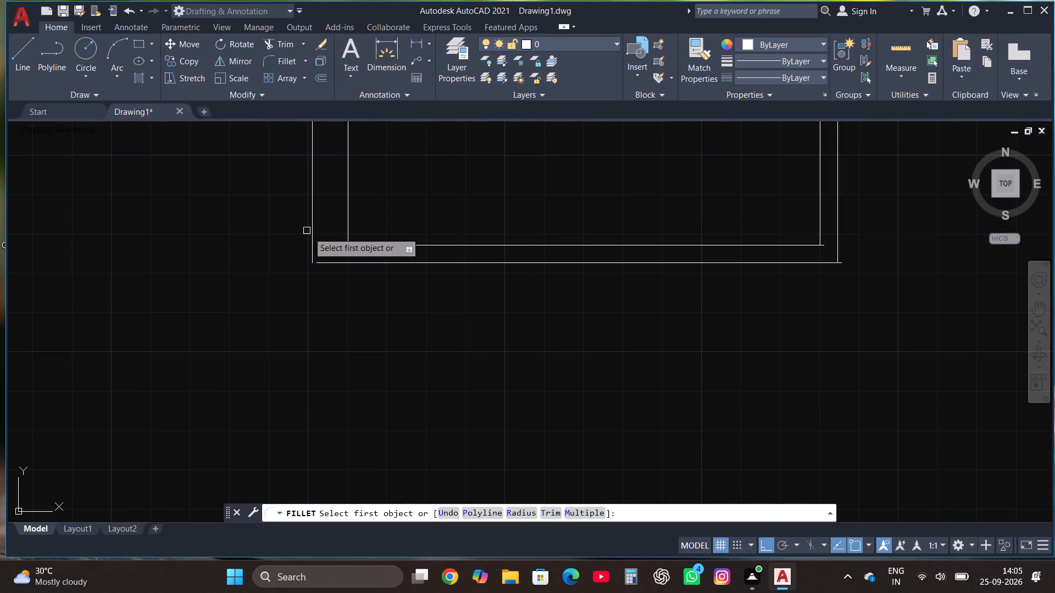
{"action": "left_click", "coordinate": [310, 233]}
{"action": "left_click", "coordinate": [332, 261]}
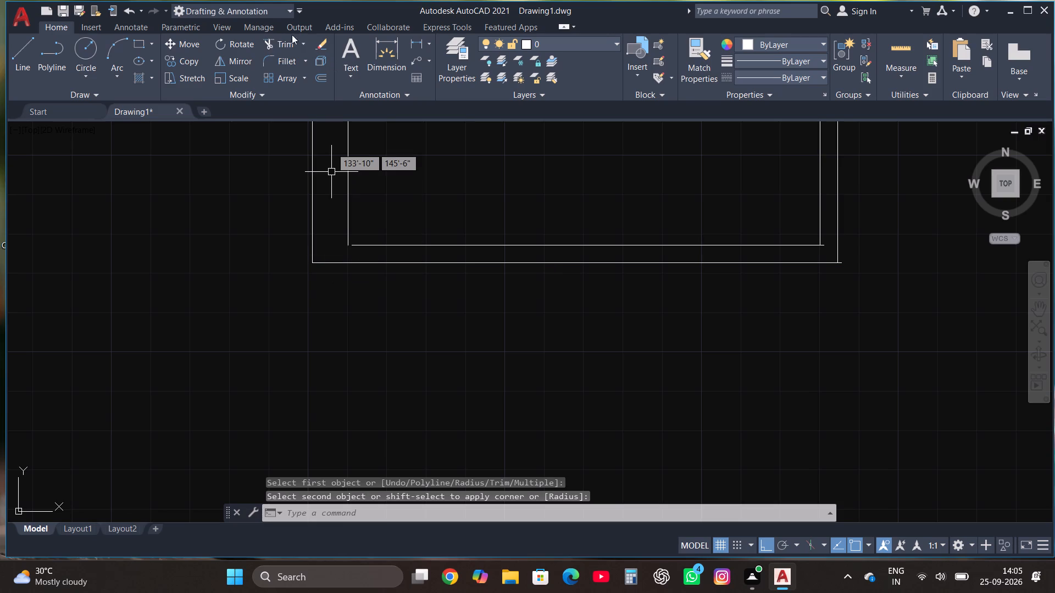
{"action": "left_click", "coordinate": [285, 64]}
{"action": "left_click", "coordinate": [350, 202]}
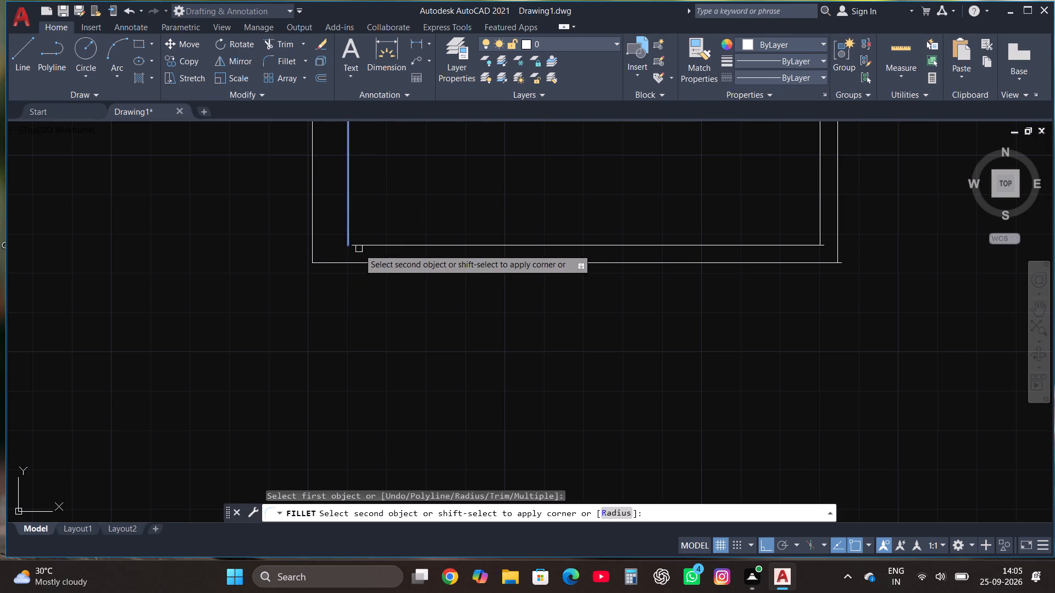
{"action": "left_click", "coordinate": [358, 245]}
Fillet the inner and outer bottom-right corners of the 12' room to remove the overhanging bottom line ends.
{"action": "scroll", "coordinate": [338, 309], "scroll_direction": "down", "scroll_amount": 3}
{"action": "scroll", "coordinate": [462, 300], "scroll_direction": "up", "scroll_amount": 2}
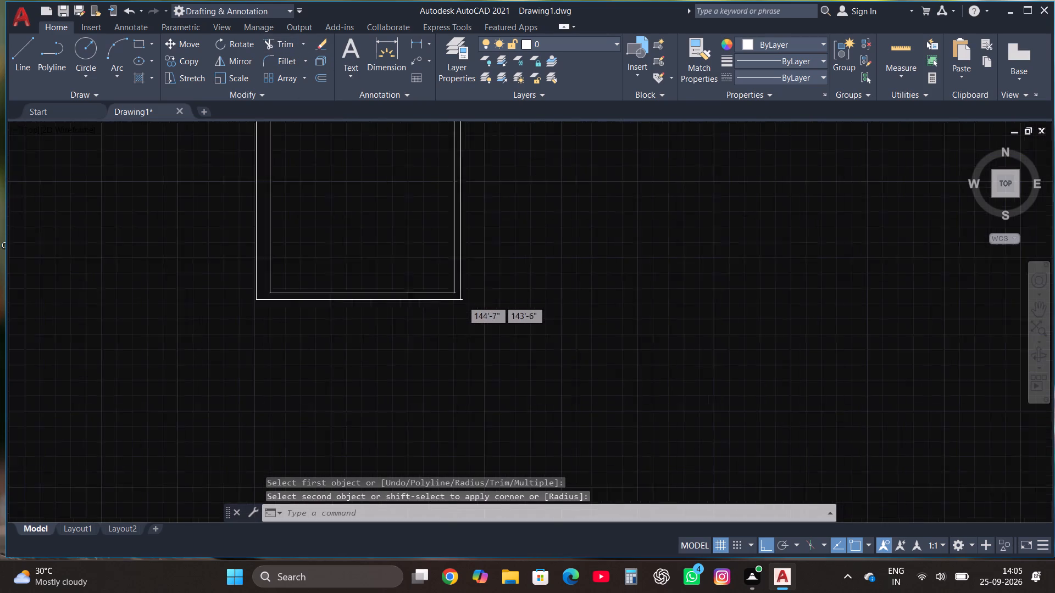
{"action": "scroll", "coordinate": [462, 300], "scroll_direction": "up", "scroll_amount": 1}
{"action": "left_click", "coordinate": [281, 61]}
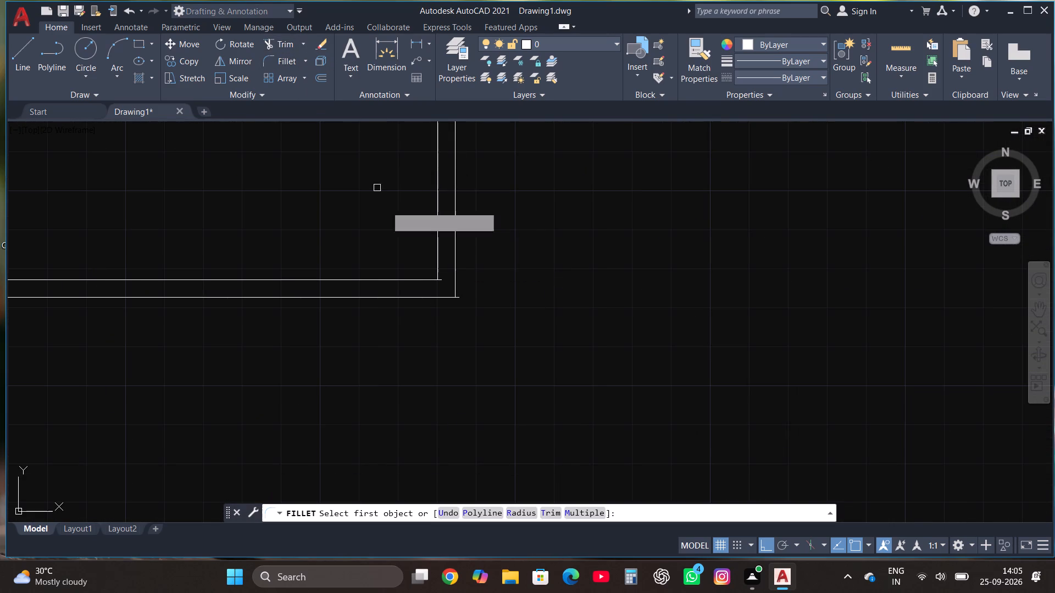
{"action": "left_click", "coordinate": [439, 254]}
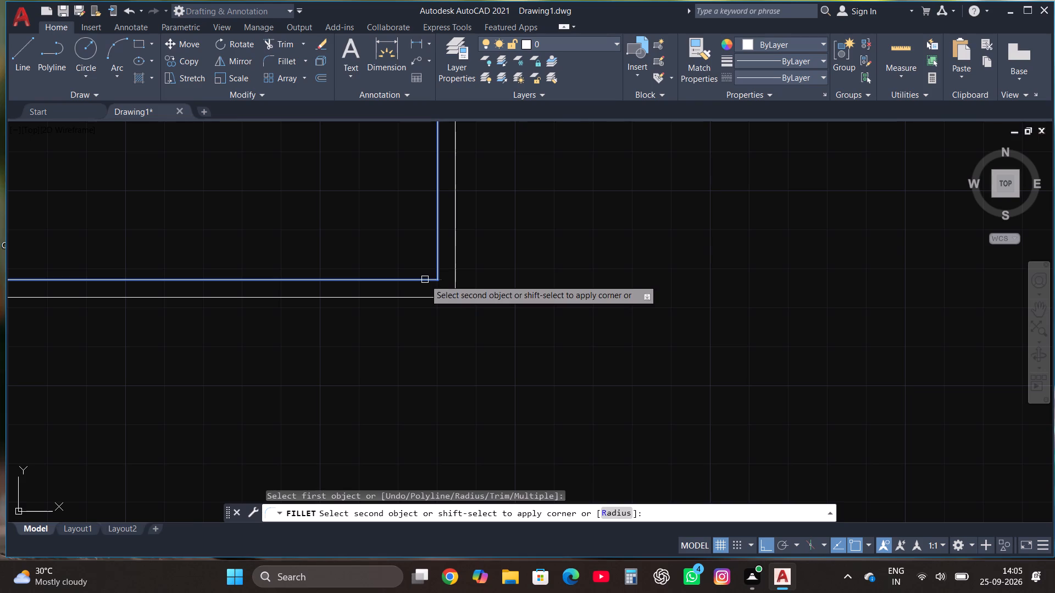
{"action": "left_click", "coordinate": [425, 279]}
{"action": "left_click", "coordinate": [279, 55]}
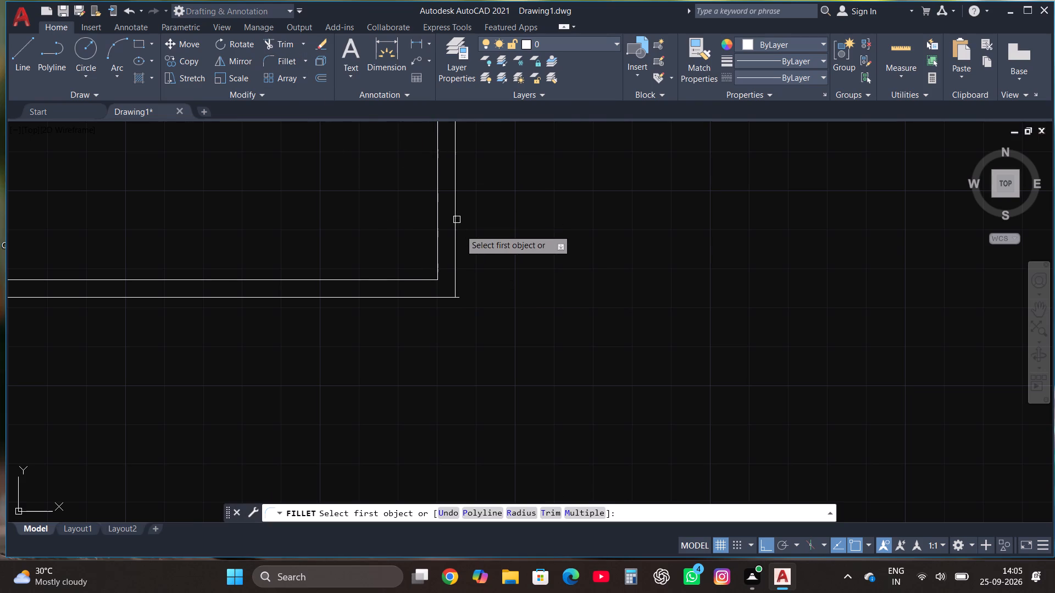
{"action": "left_click", "coordinate": [456, 226]}
{"action": "left_click", "coordinate": [443, 301]}
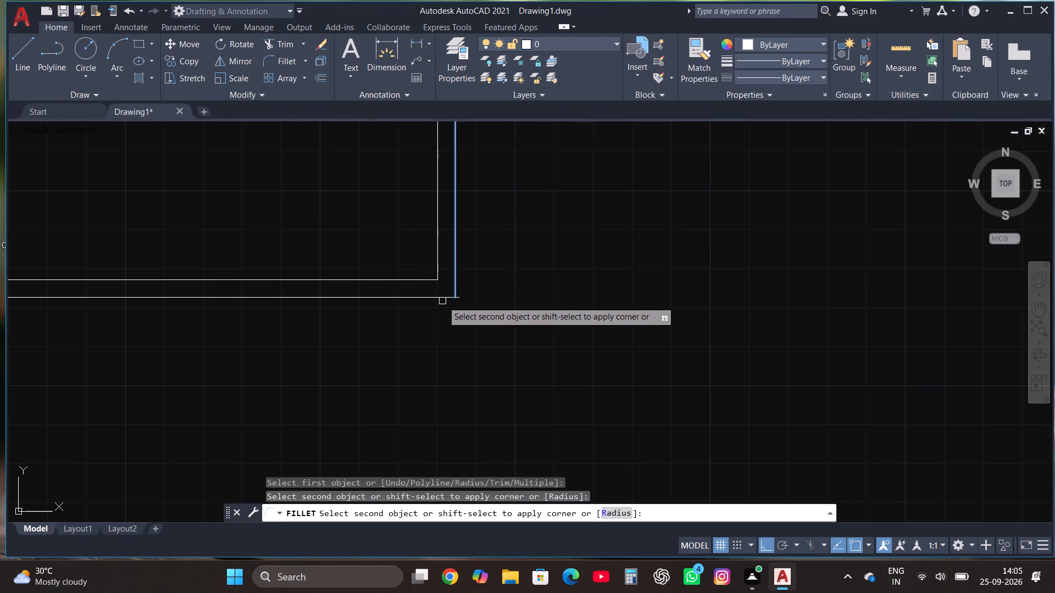
{"action": "left_click", "coordinate": [440, 296]}
Draw a 20'4" by 10' room outline directly below the 12' room, starting in line with its inner left wall face.
{"action": "scroll", "coordinate": [449, 333], "scroll_direction": "down", "scroll_amount": 3}
{"action": "scroll", "coordinate": [447, 157], "scroll_direction": "up", "scroll_amount": 4}
{"action": "scroll", "coordinate": [444, 166], "scroll_direction": "down", "scroll_amount": 2}
{"action": "scroll", "coordinate": [307, 159], "scroll_direction": "down", "scroll_amount": 3}
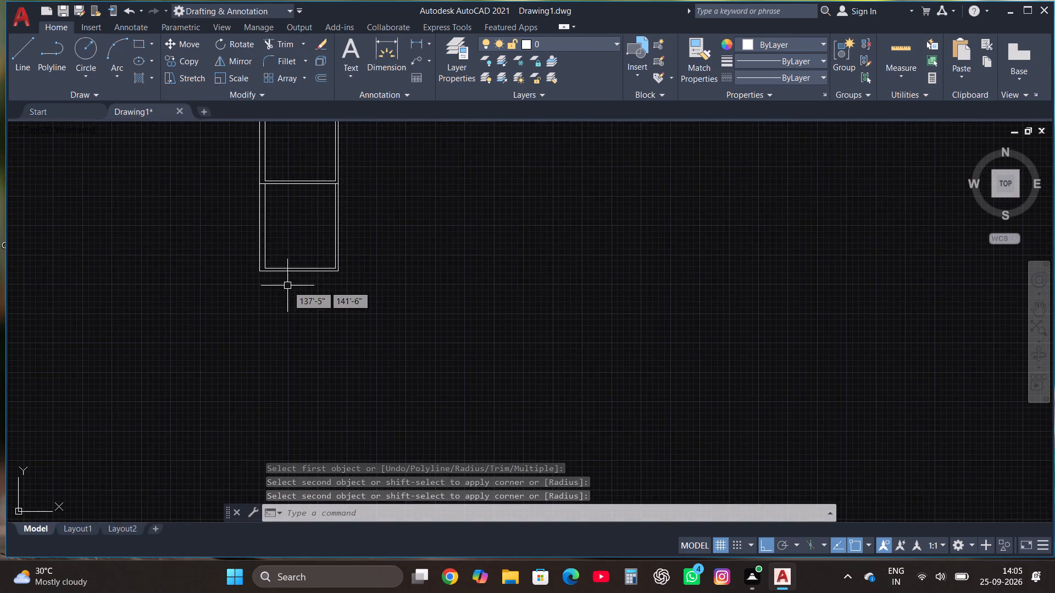
{"action": "scroll", "coordinate": [286, 286], "scroll_direction": "up", "scroll_amount": 1}
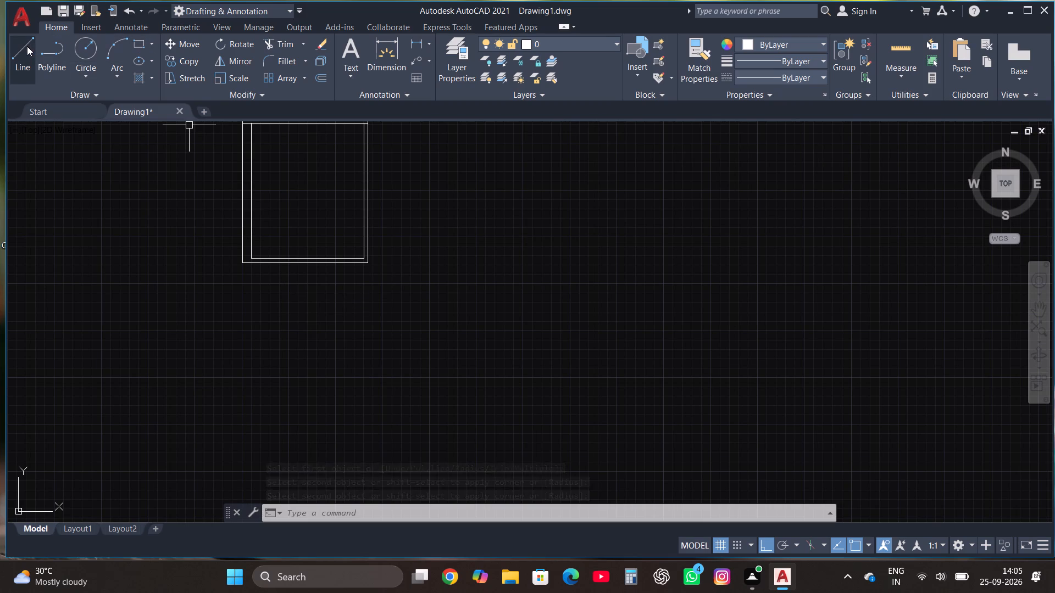
{"action": "left_click", "coordinate": [26, 47]}
{"action": "scroll", "coordinate": [243, 280], "scroll_direction": "up", "scroll_amount": 3}
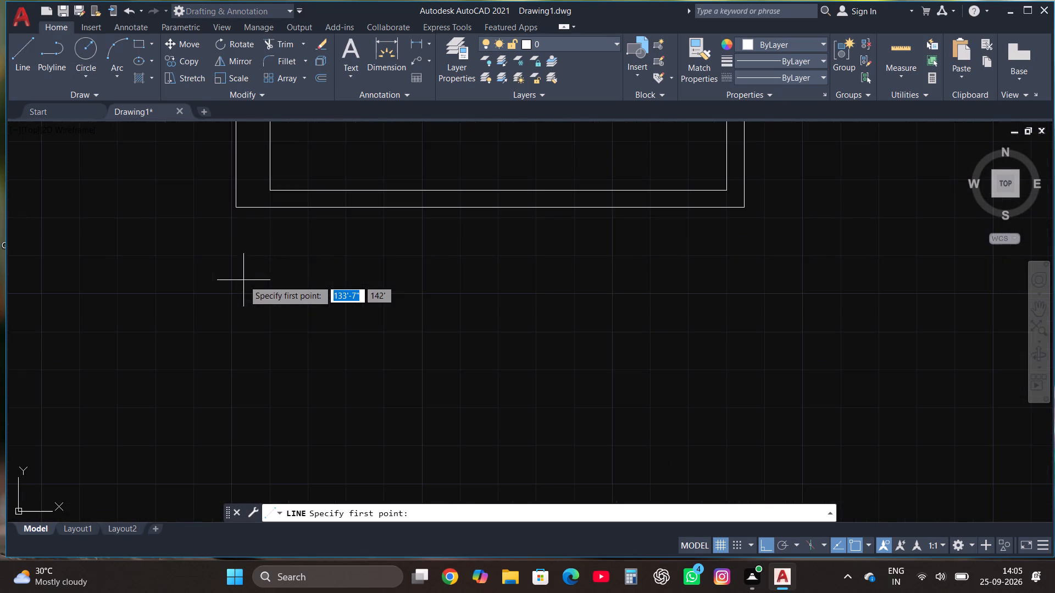
{"action": "left_click", "coordinate": [272, 208]}
{"action": "type", "text": "10"}
{"action": "key", "text": "apostrophe"}
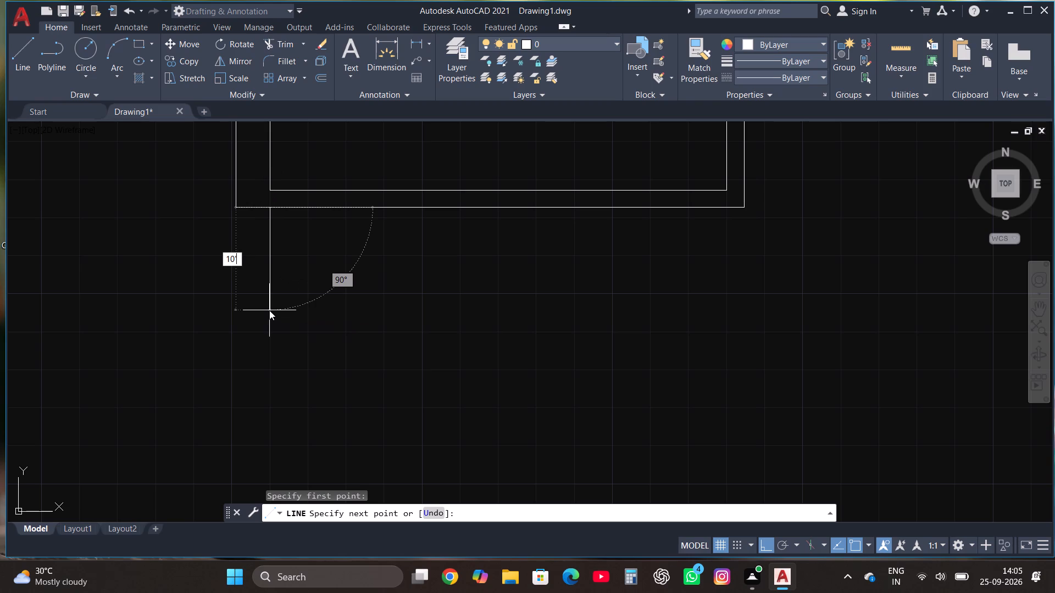
{"action": "key", "text": "Return"}
{"action": "scroll", "coordinate": [269, 302], "scroll_direction": "down", "scroll_amount": 4}
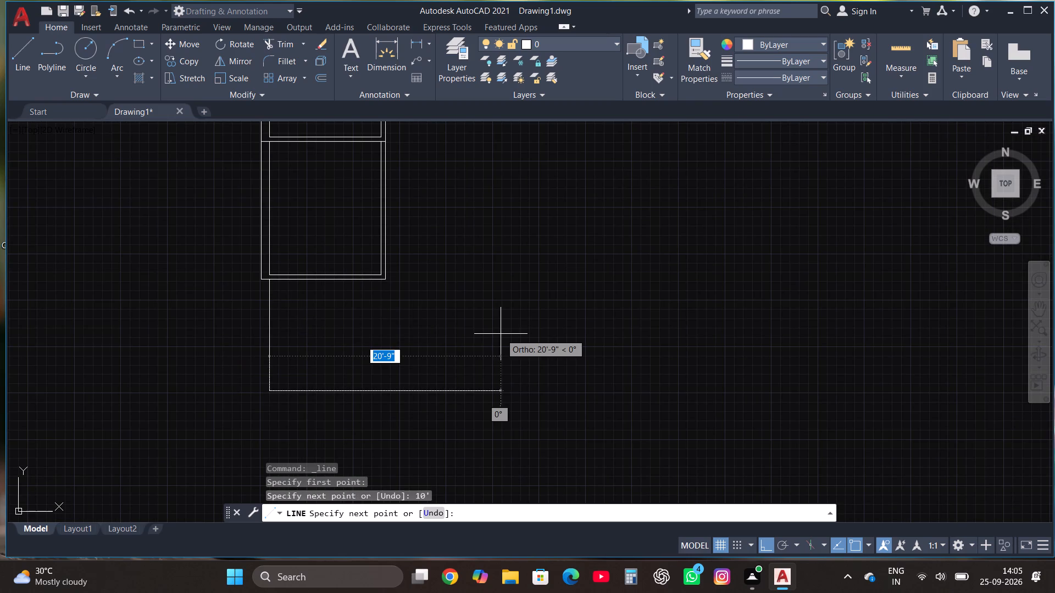
{"action": "type", "text": "20'4"}
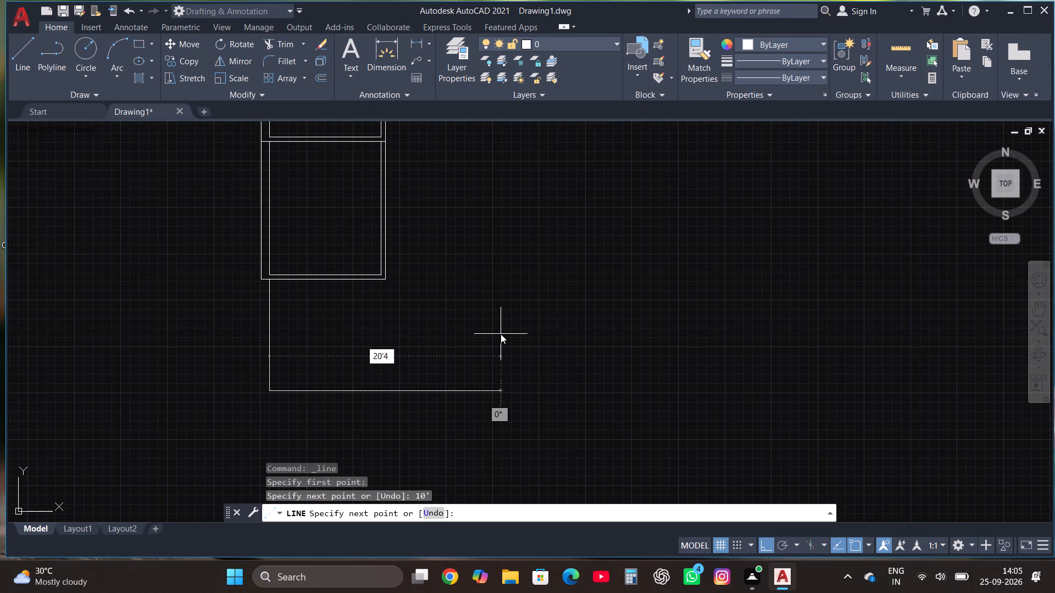
{"action": "key", "text": "shift+quotedbl"}
{"action": "key", "text": "Return"}
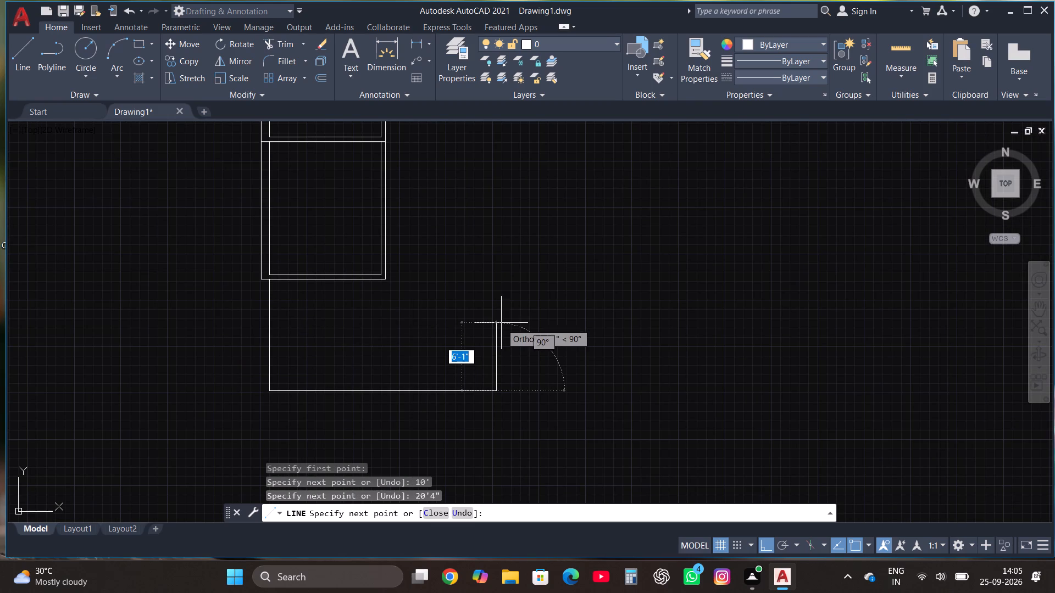
{"action": "type", "text": "10'"}
{"action": "key", "text": "Return"}
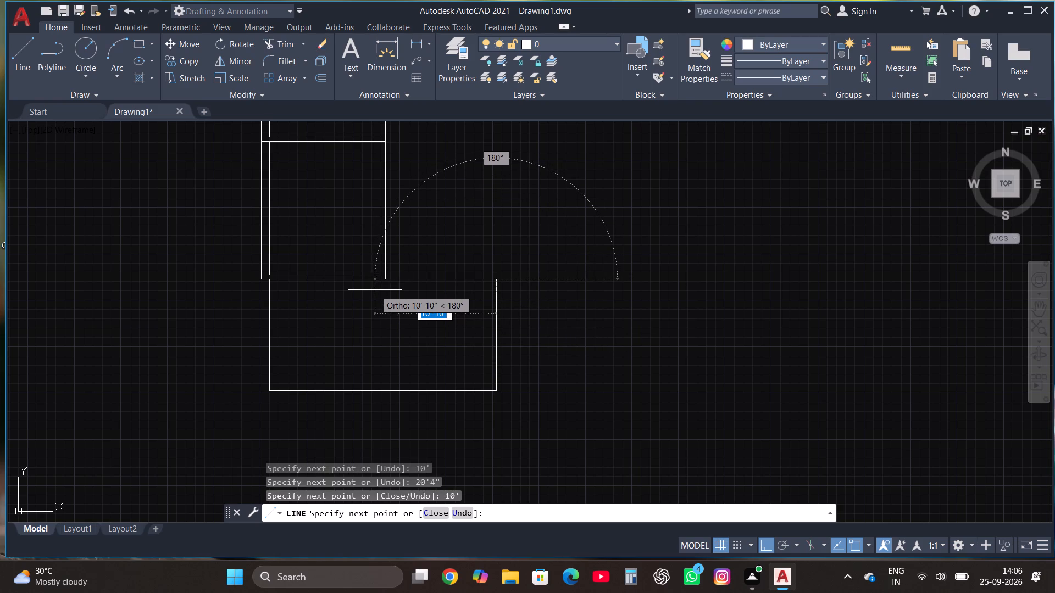
{"action": "scroll", "coordinate": [375, 289], "scroll_direction": "up", "scroll_amount": 2}
{"action": "left_click", "coordinate": [354, 265]}
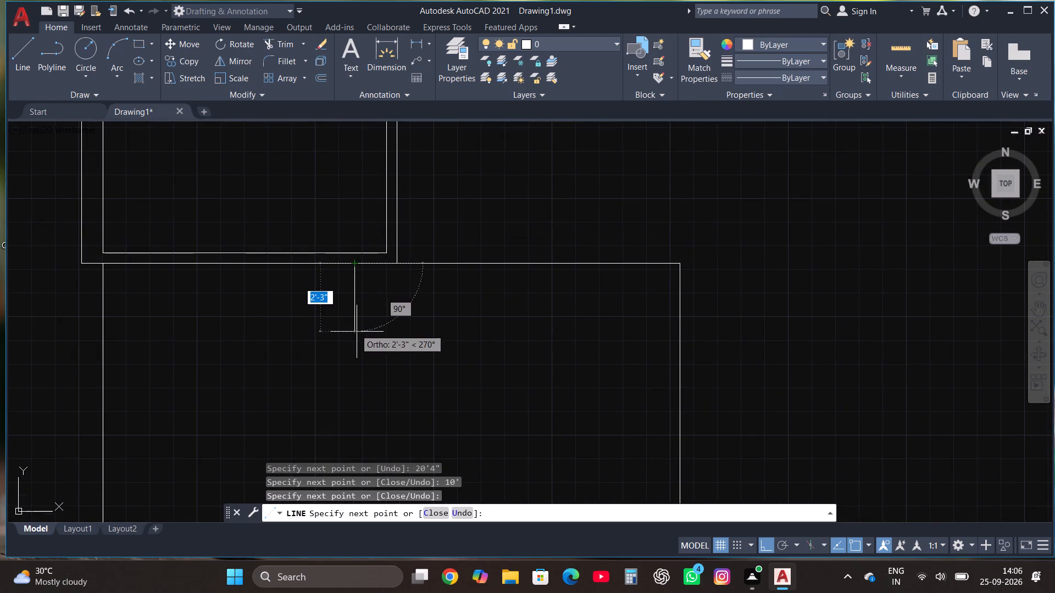
{"action": "key", "text": "Escape"}
Offset the left line of the 20'4" room outward by 9" to form its outer wall face.
{"action": "scroll", "coordinate": [357, 264], "scroll_direction": "down", "scroll_amount": 3}
{"action": "left_click_drag", "start_coordinate": [499, 377], "coordinate": [492, 365]}
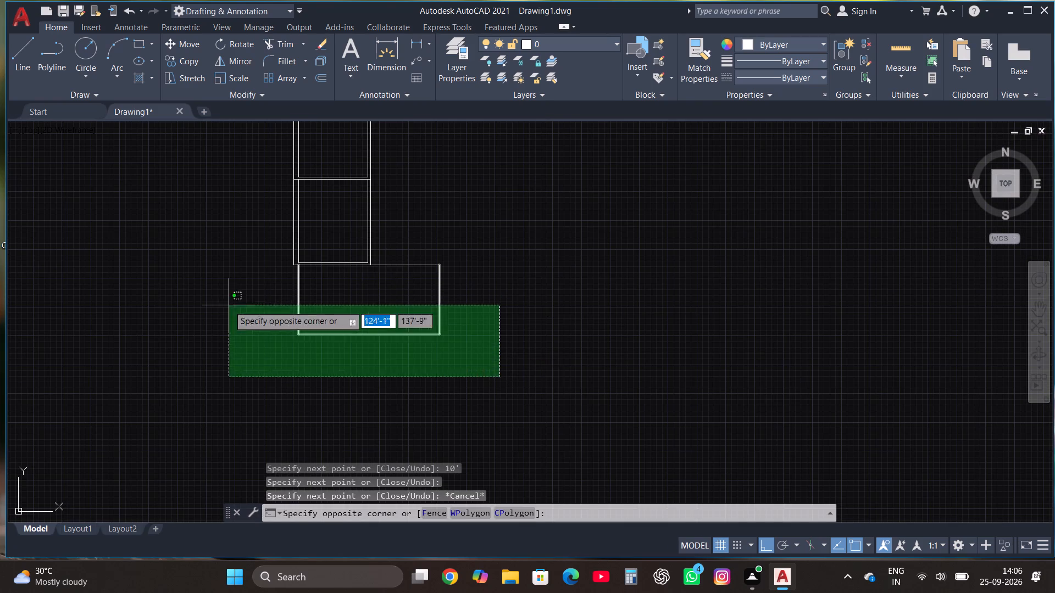
{"action": "left_click", "coordinate": [229, 305]}
{"action": "scroll", "coordinate": [313, 251], "scroll_direction": "up", "scroll_amount": 2}
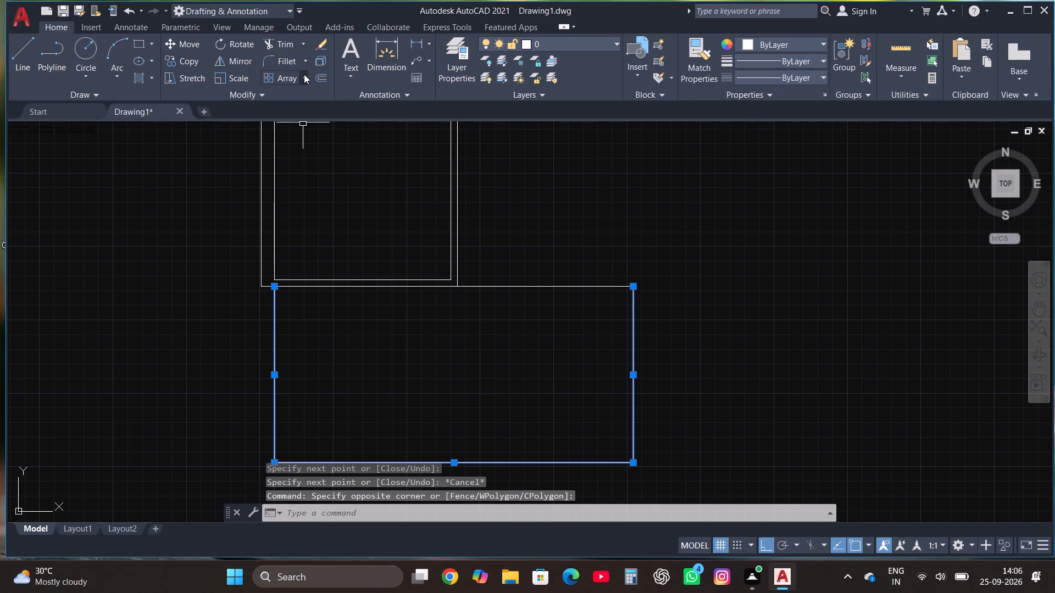
{"action": "left_click", "coordinate": [318, 77]}
{"action": "scroll", "coordinate": [330, 147], "scroll_direction": "down", "scroll_amount": 2}
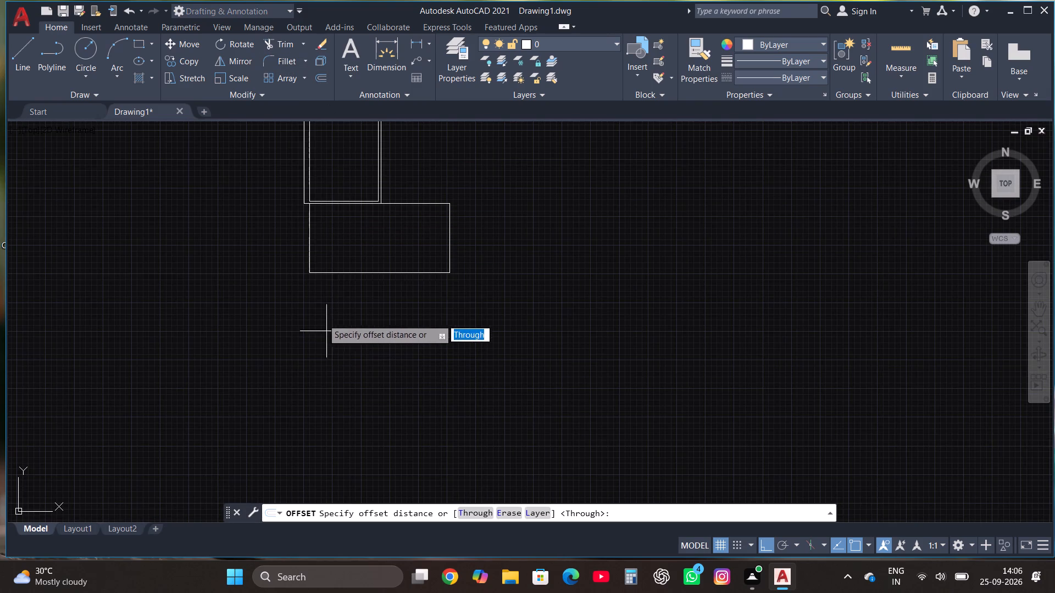
{"action": "left_click", "coordinate": [307, 238]}
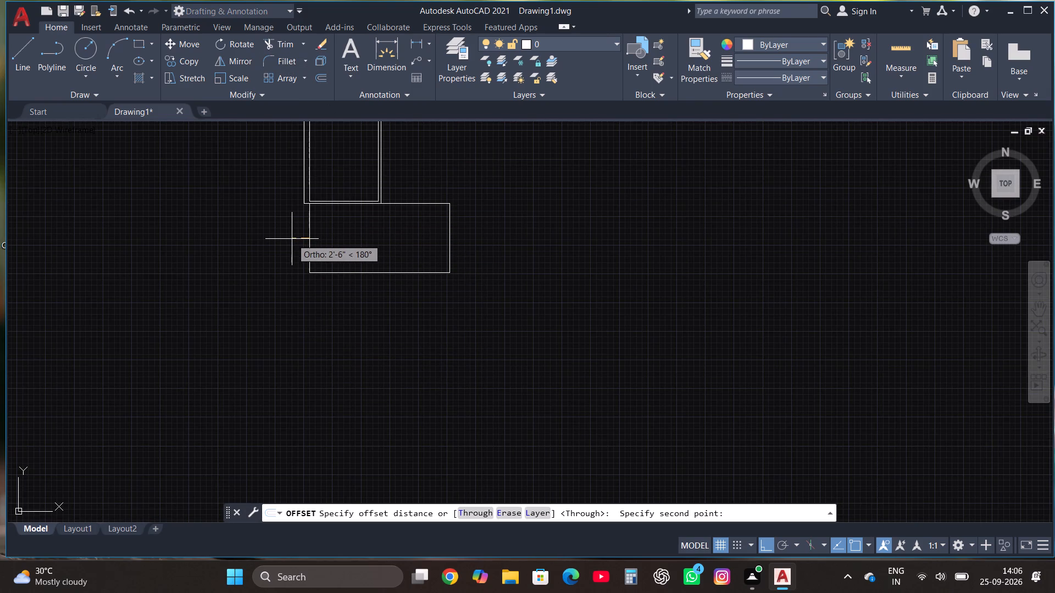
{"action": "type", "text": "9\""}
{"action": "key", "text": "Return"}
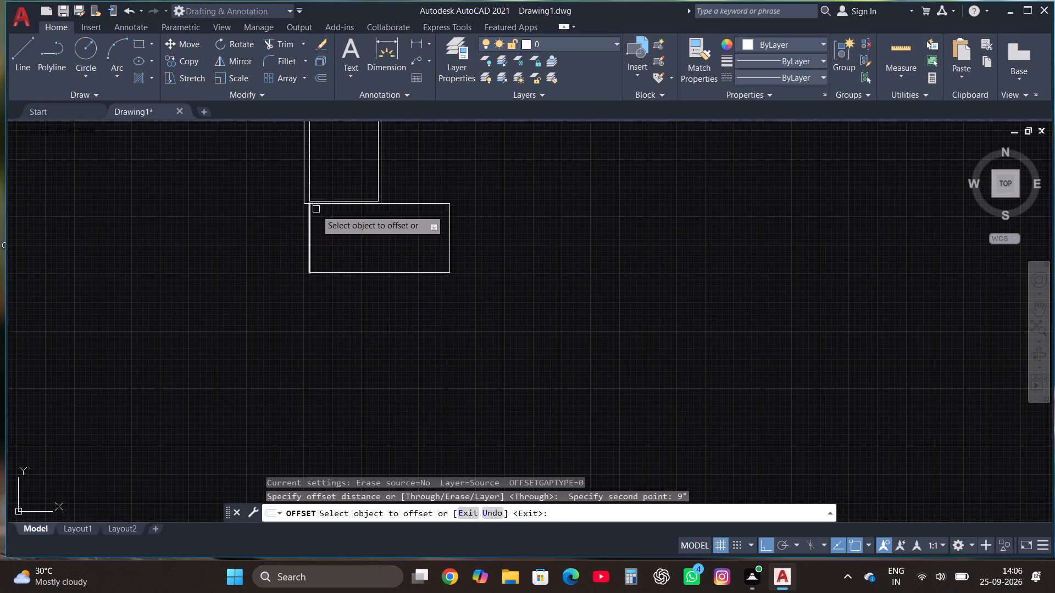
{"action": "scroll", "coordinate": [316, 211], "scroll_direction": "up", "scroll_amount": 1}
{"action": "left_click", "coordinate": [306, 238]}
{"action": "left_click", "coordinate": [275, 237]}
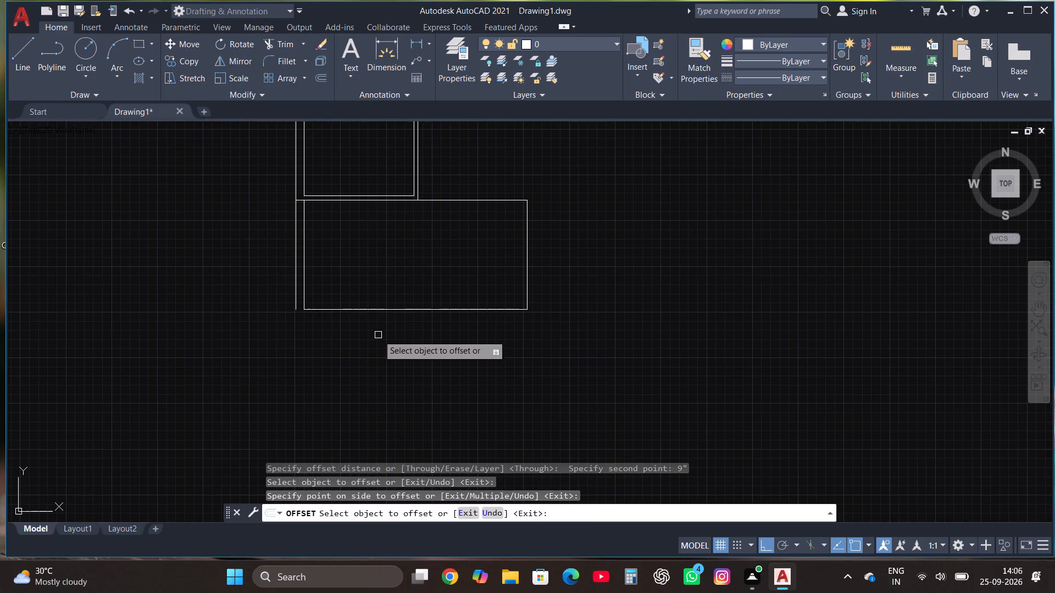
Offset the bottom, right and top lines of the 20'4" room outward by 4.5" each.
{"action": "left_click", "coordinate": [387, 311]}
{"action": "type", "text": "4.5"}
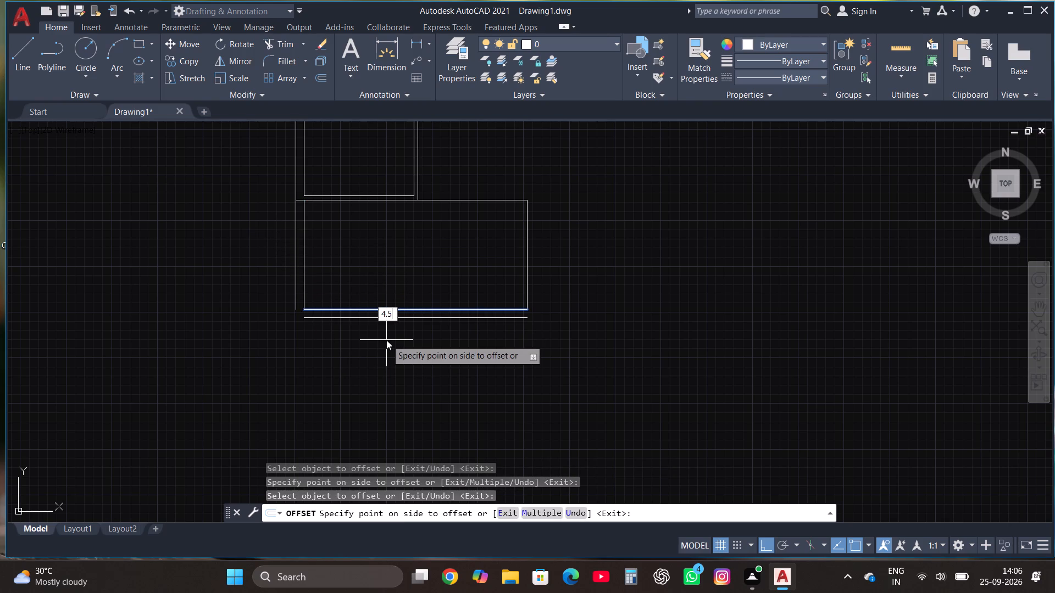
{"action": "key", "text": "shift+quotedbl"}
{"action": "key", "text": "Return"}
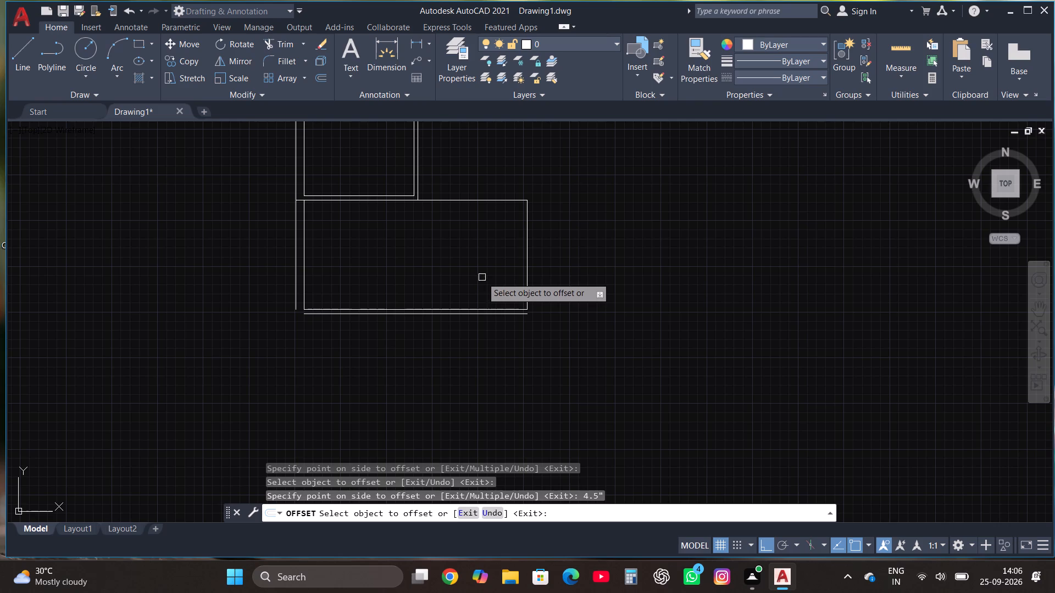
{"action": "left_click", "coordinate": [530, 270]}
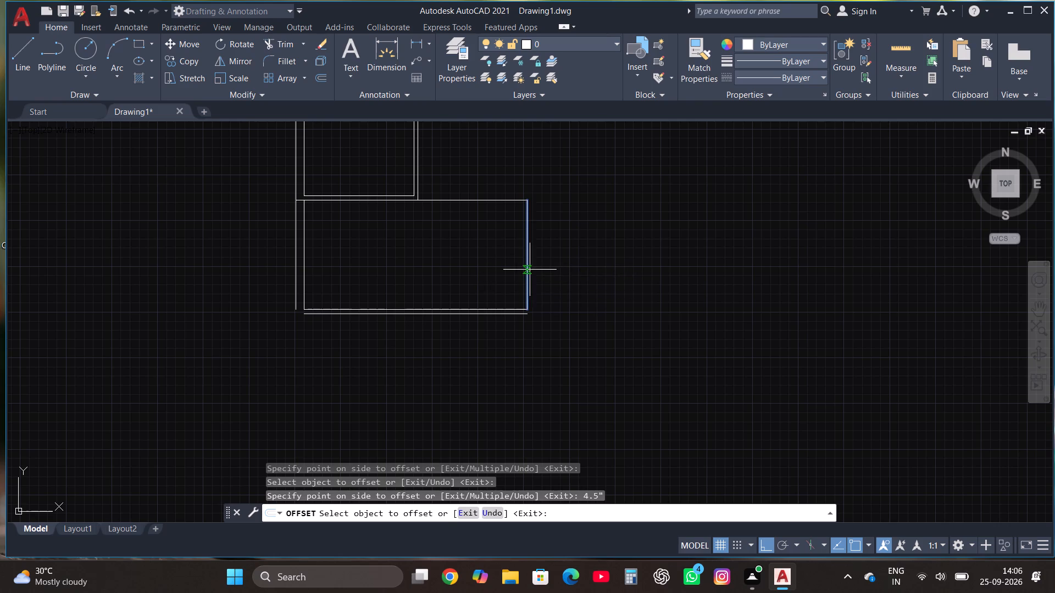
{"action": "type", "text": "4.5\""}
{"action": "key", "text": "Return"}
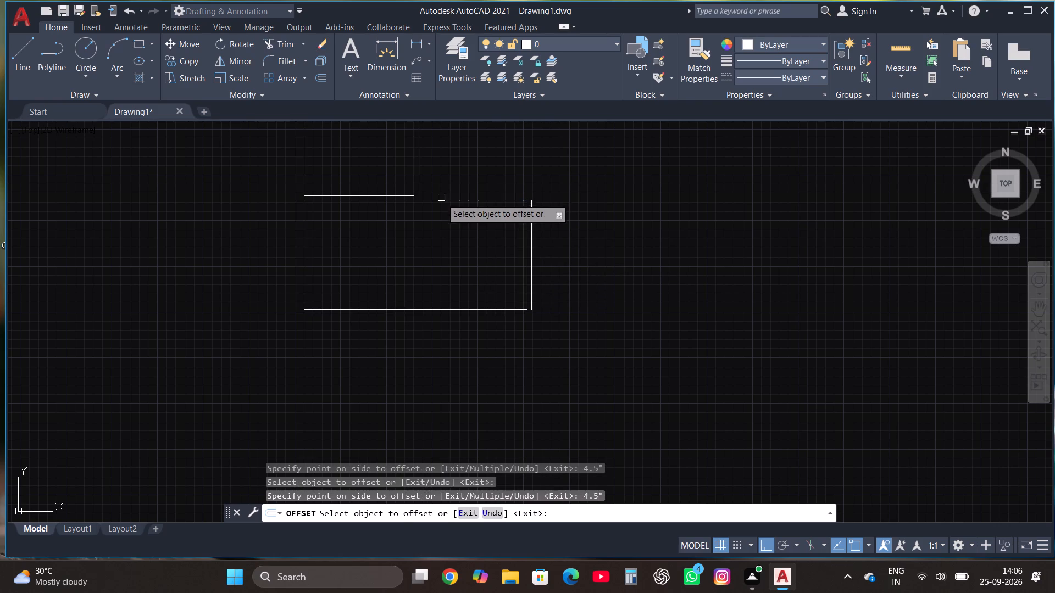
{"action": "left_click", "coordinate": [446, 200]}
{"action": "type", "text": "4.5\""}
{"action": "key", "text": "Return"}
{"action": "key", "text": "Escape"}
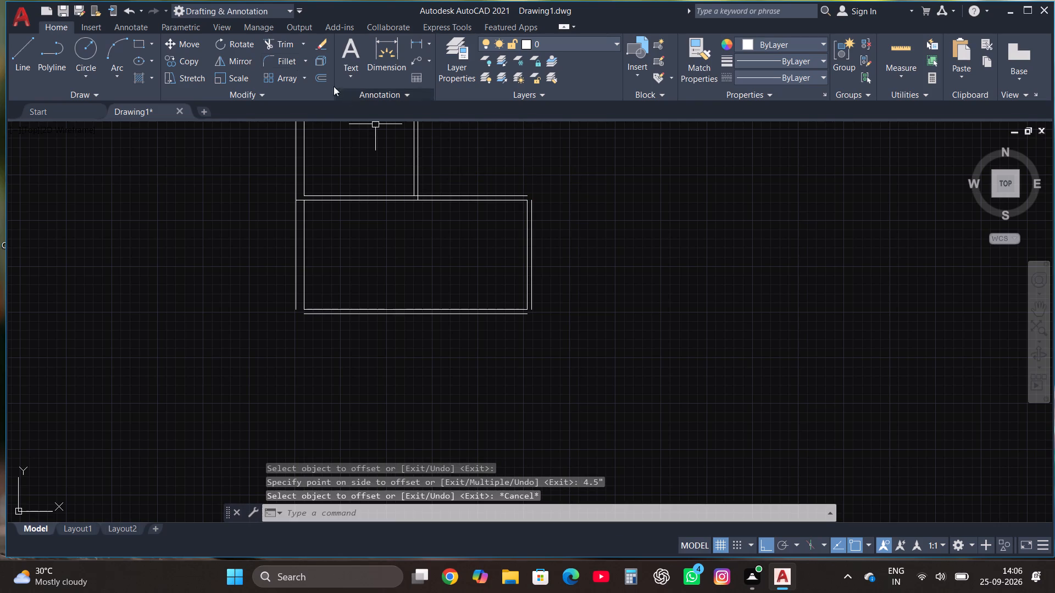
Fillet the 20'4" room's outer wall lines into square corners at the bottom-left, top-right and bottom-right.
{"action": "left_click", "coordinate": [281, 57]}
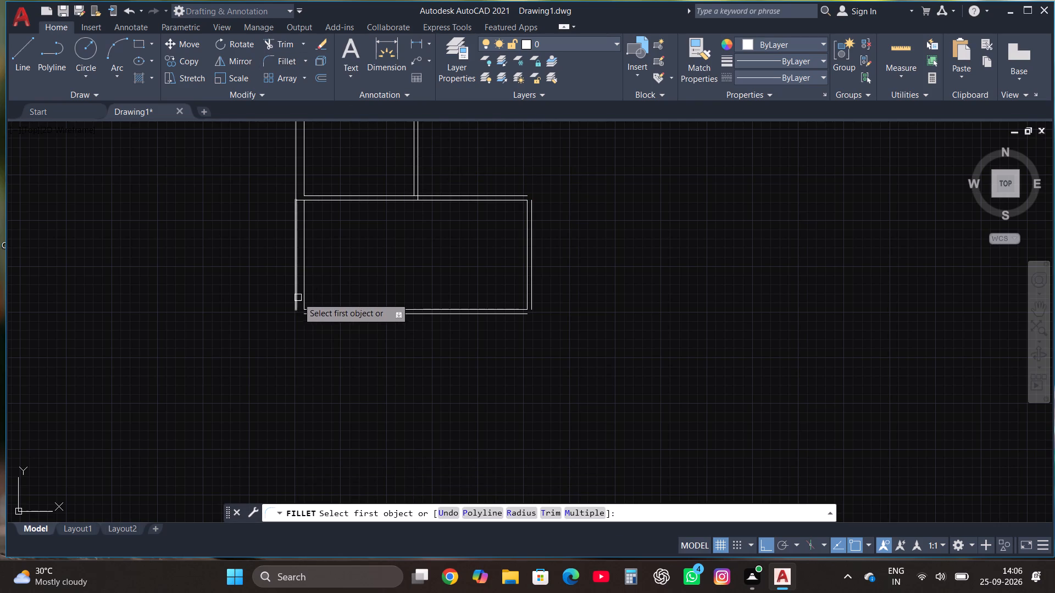
{"action": "left_click", "coordinate": [293, 292]}
{"action": "left_click", "coordinate": [306, 315]}
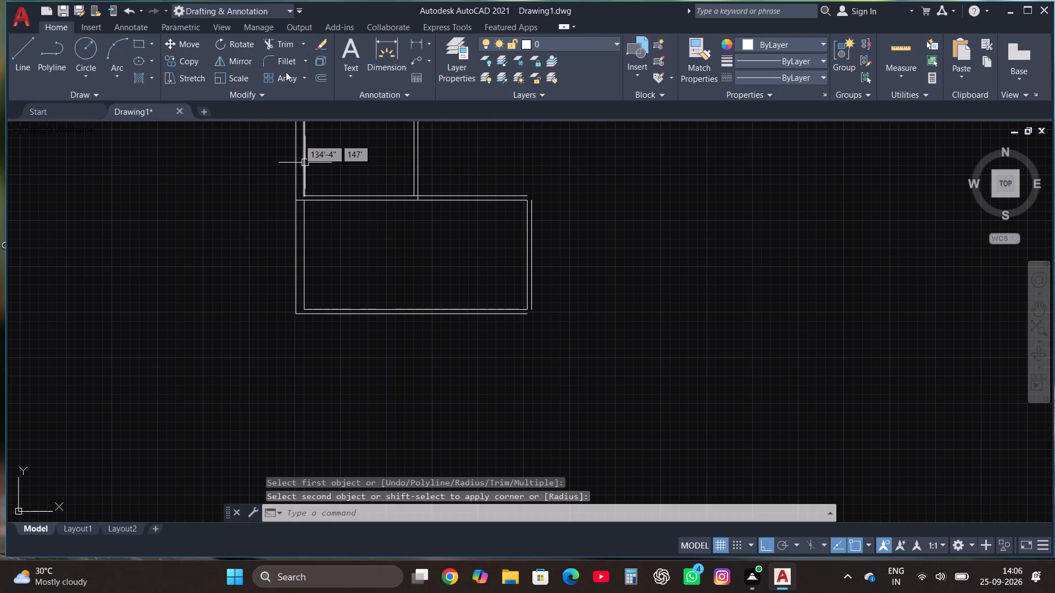
{"action": "left_click", "coordinate": [281, 60]}
{"action": "left_click", "coordinate": [515, 194]}
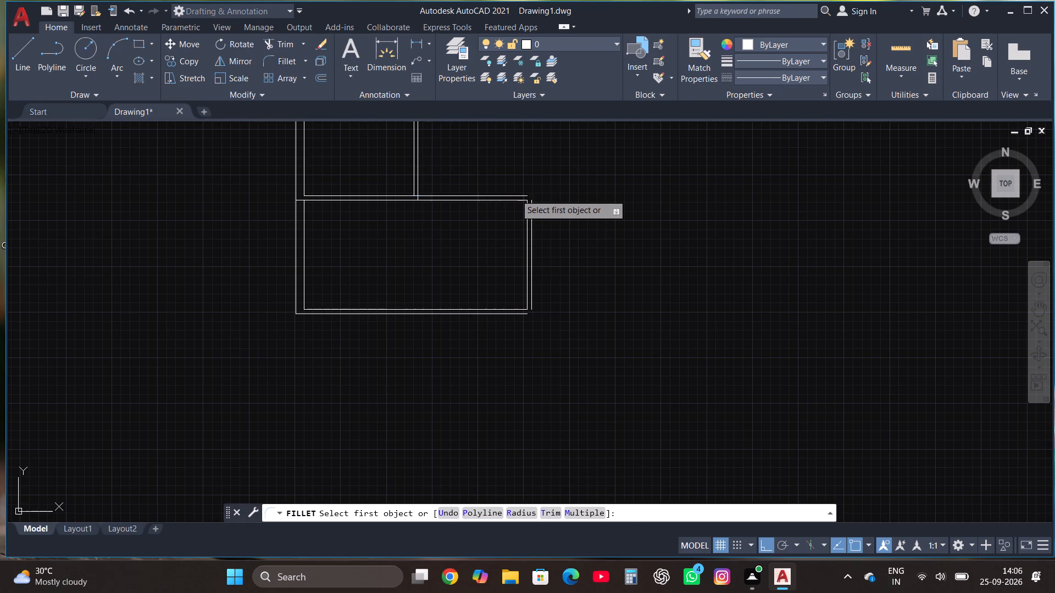
{"action": "left_click", "coordinate": [532, 223]}
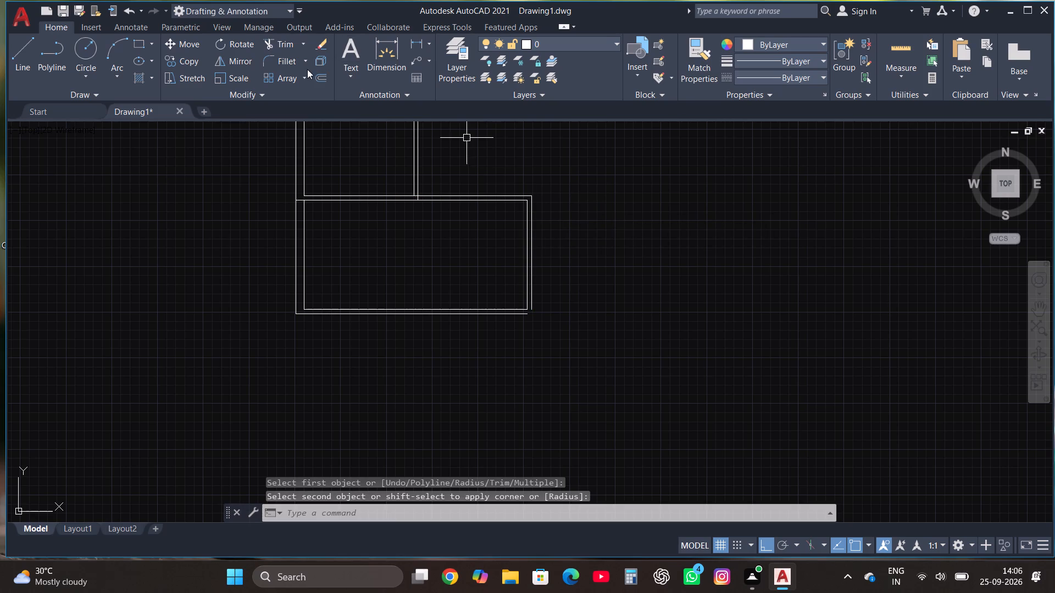
{"action": "left_click_drag", "start_coordinate": [290, 61], "coordinate": [284, 60]}
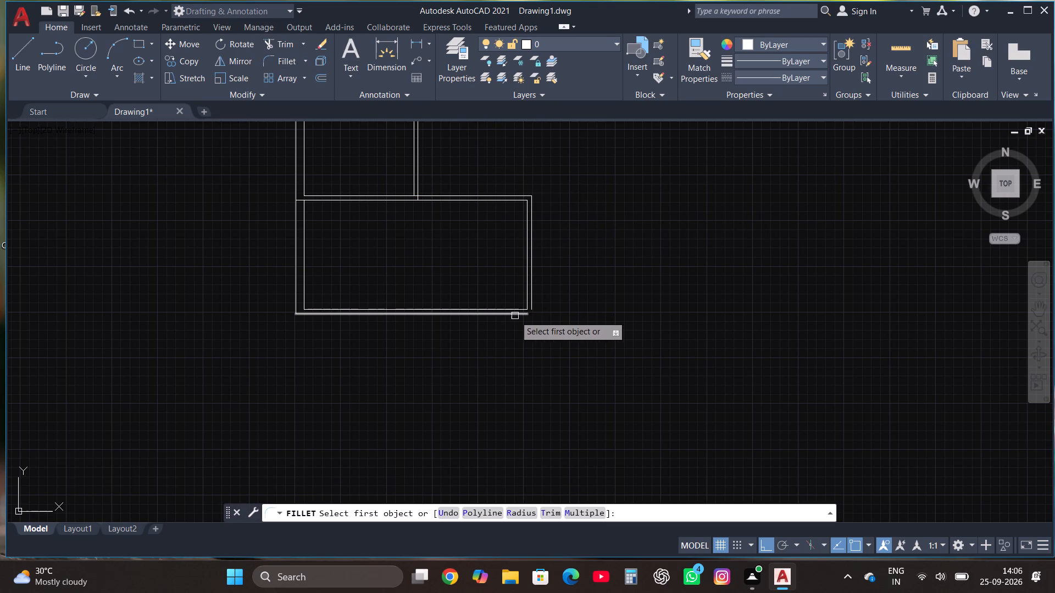
{"action": "left_click", "coordinate": [515, 316]}
{"action": "left_click", "coordinate": [534, 288]}
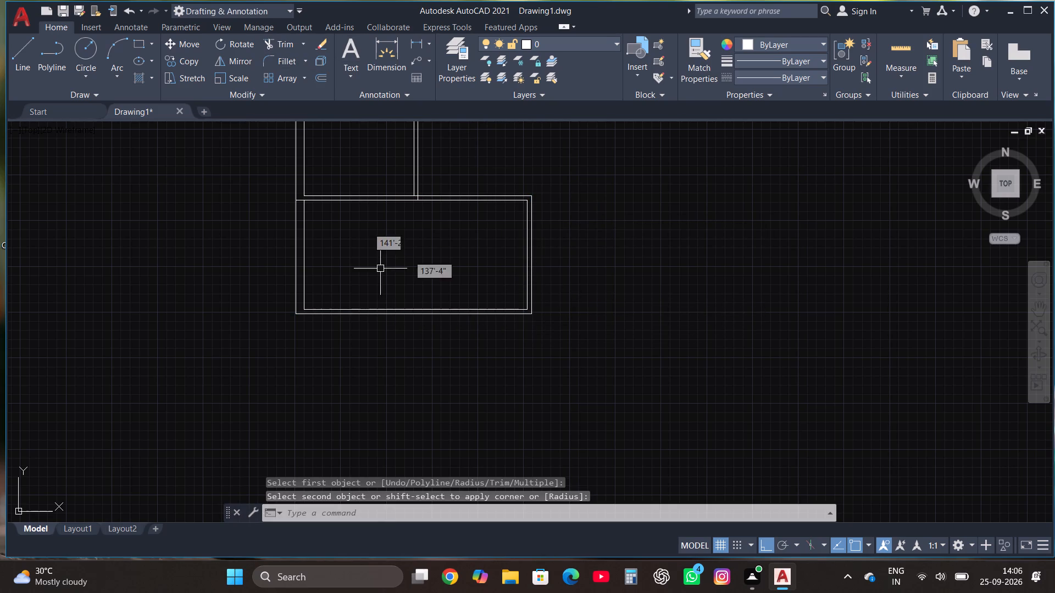
Trim the overlapping line pieces where the 12' room's right wall and the left outer wall meet the 20'4" room's top wall.
{"action": "scroll", "coordinate": [414, 176], "scroll_direction": "up", "scroll_amount": 3}
{"action": "left_click", "coordinate": [287, 41]}
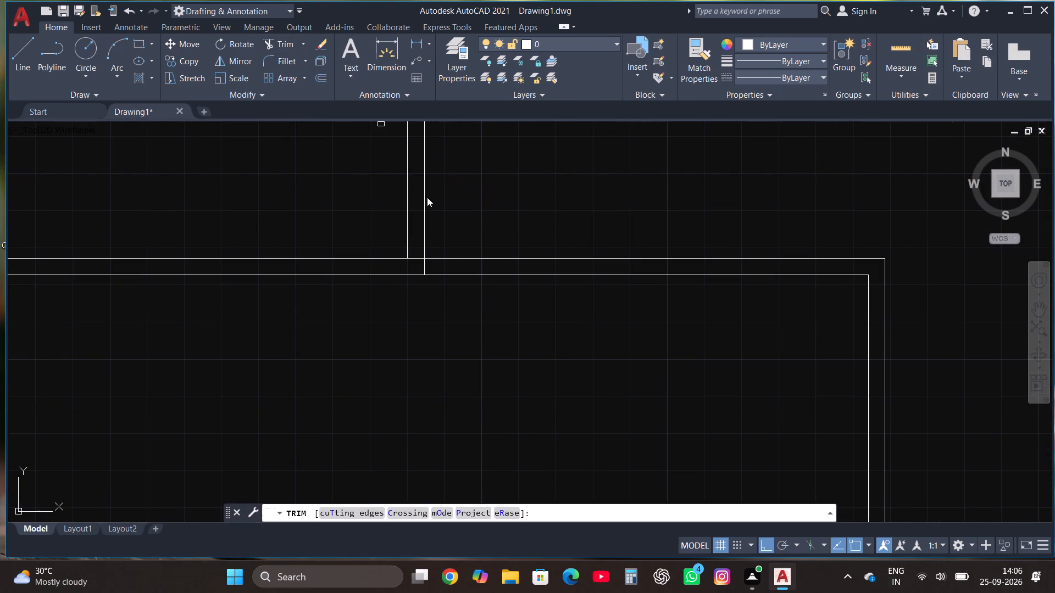
{"action": "left_click", "coordinate": [425, 265]}
{"action": "left_click", "coordinate": [417, 260]}
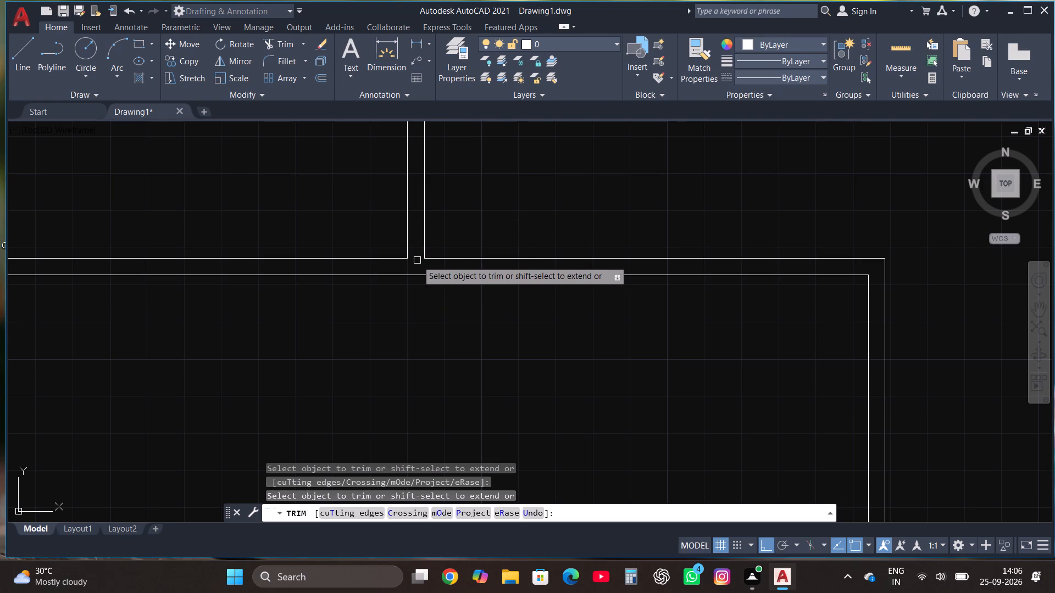
{"action": "scroll", "coordinate": [594, 200], "scroll_direction": "down", "scroll_amount": 2}
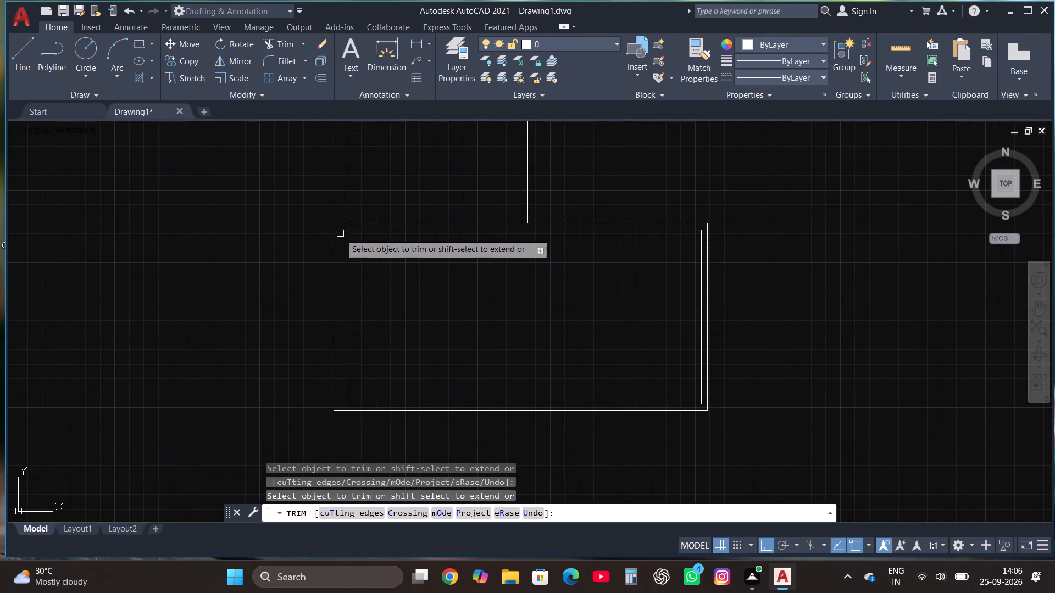
{"action": "left_click", "coordinate": [340, 232]}
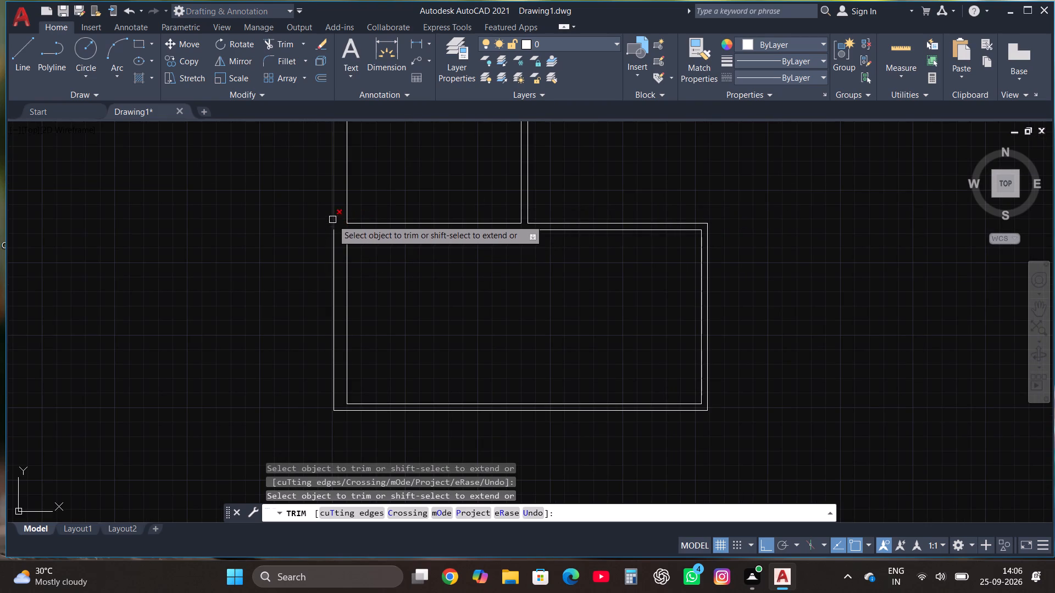
{"action": "key", "text": "Escape"}
Draw a three-sided room outline 10' wide and 12'4" deep below the 20'4" room, starting in line with its inner left face.
{"action": "scroll", "coordinate": [603, 191], "scroll_direction": "down", "scroll_amount": 2}
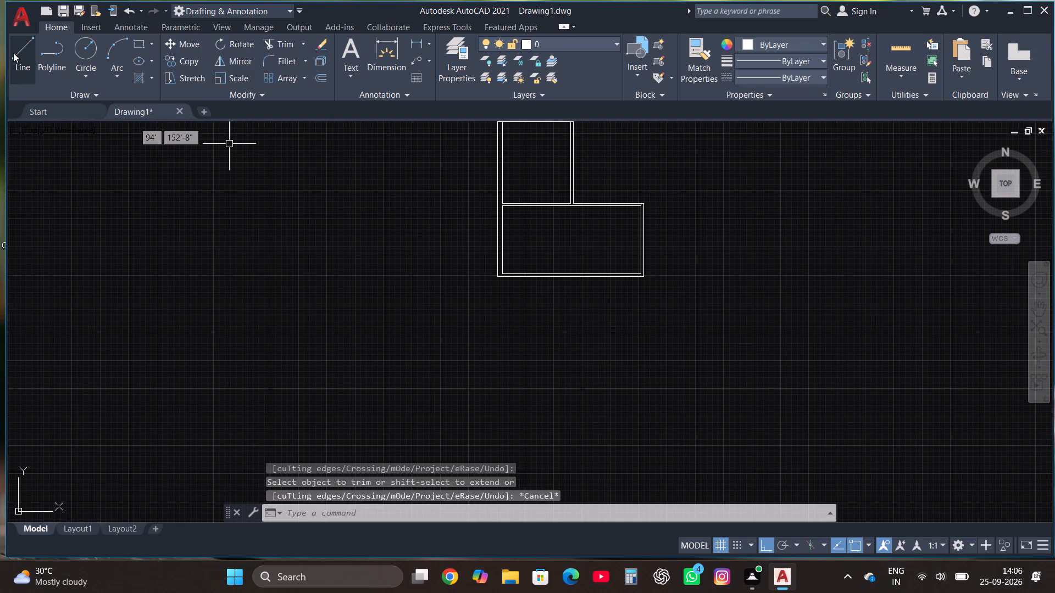
{"action": "left_click", "coordinate": [13, 52]}
{"action": "scroll", "coordinate": [486, 267], "scroll_direction": "up", "scroll_amount": 3}
{"action": "scroll", "coordinate": [220, 302], "scroll_direction": "down", "scroll_amount": 2}
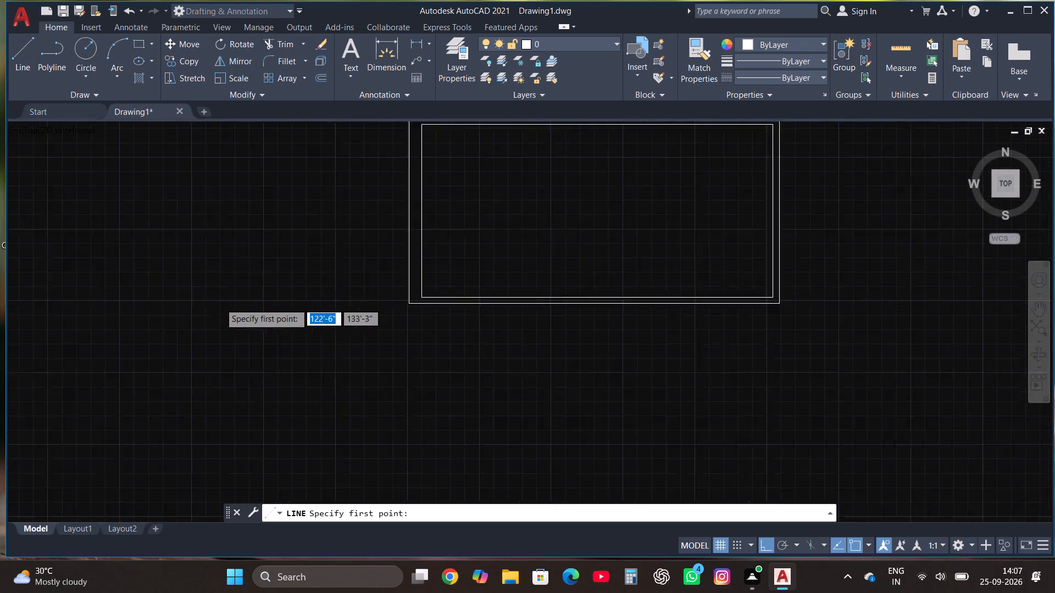
{"action": "scroll", "coordinate": [371, 302], "scroll_direction": "up", "scroll_amount": 3}
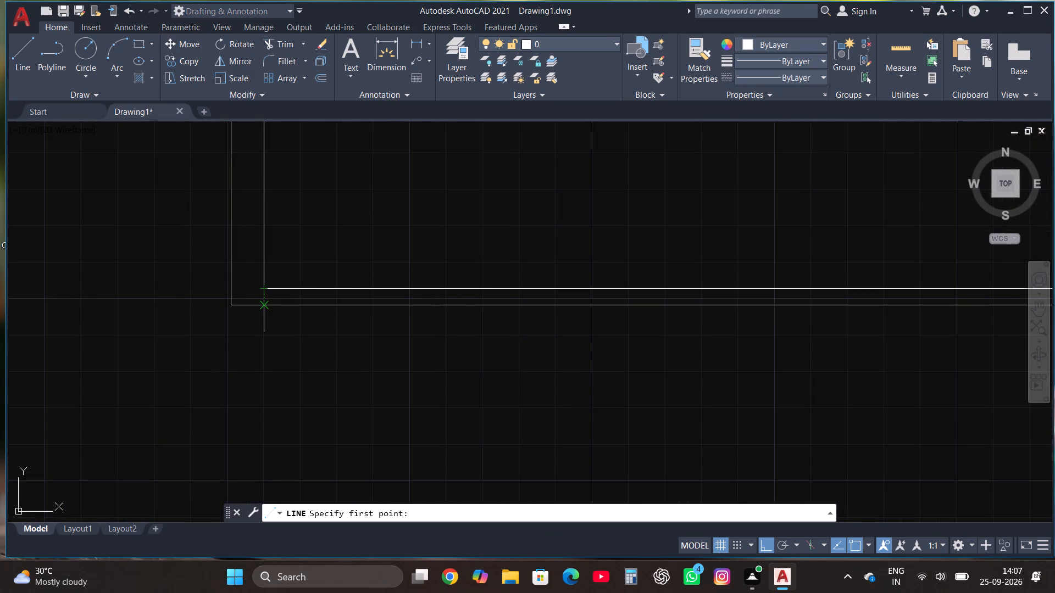
{"action": "left_click", "coordinate": [264, 306]}
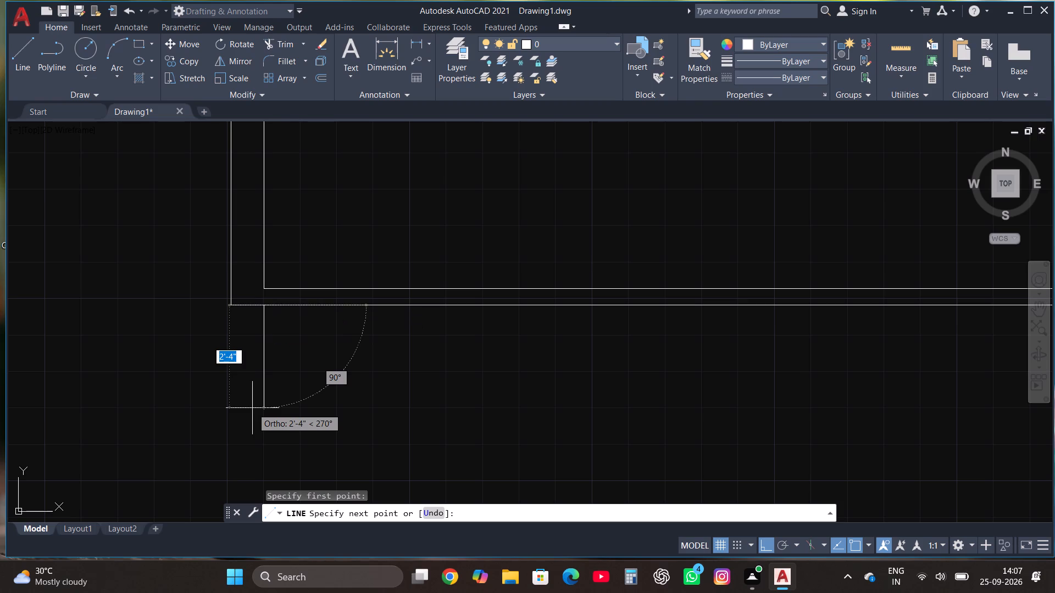
{"action": "type", "text": "12'4\""}
{"action": "key", "text": "Return"}
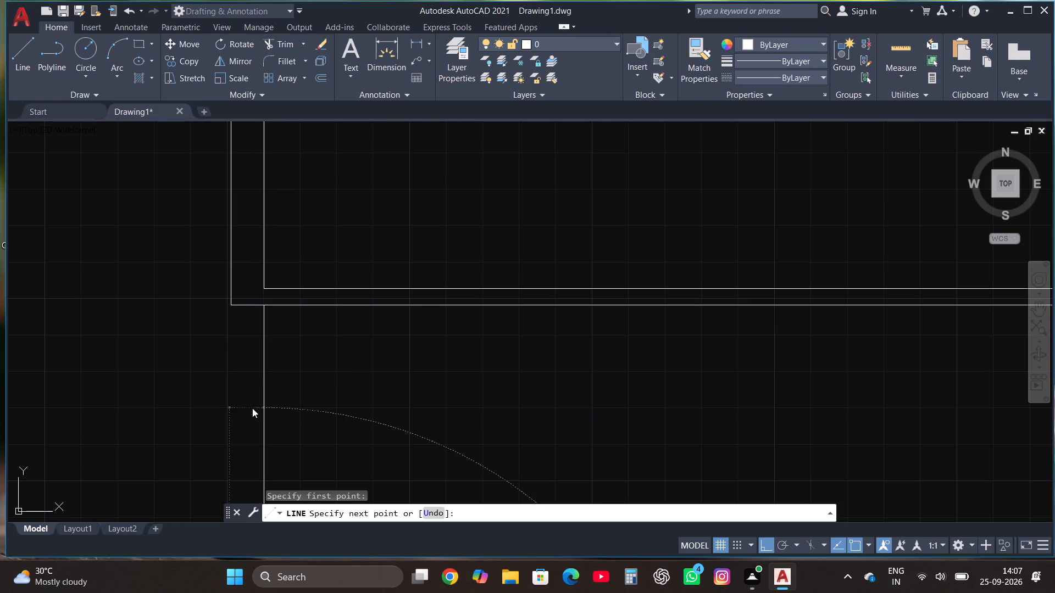
{"action": "scroll", "coordinate": [269, 371], "scroll_direction": "down", "scroll_amount": 3}
{"action": "scroll", "coordinate": [336, 374], "scroll_direction": "down", "scroll_amount": 2}
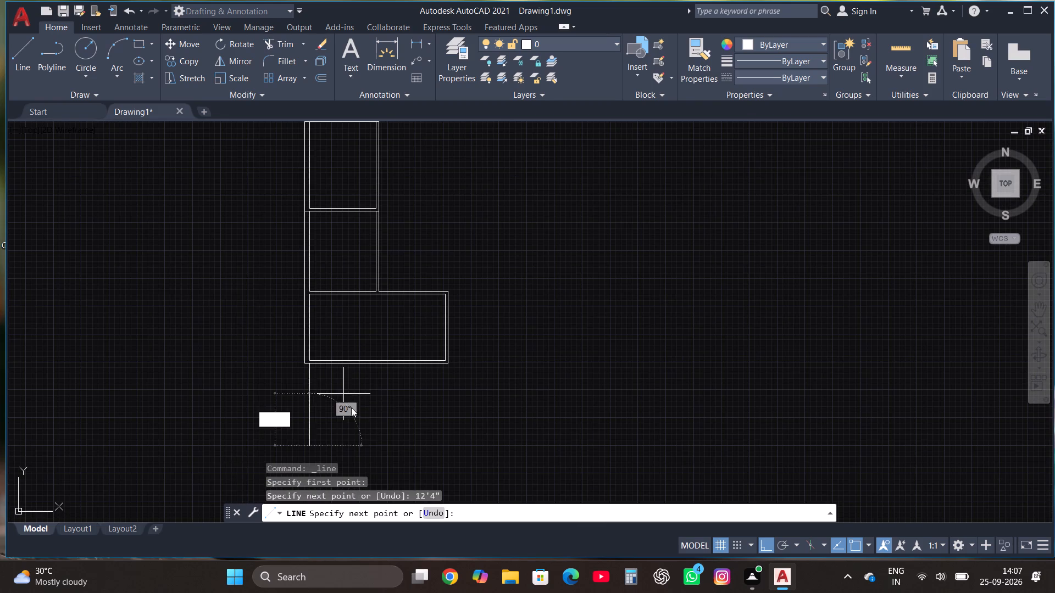
{"action": "type", "text": "10'"}
{"action": "key", "text": "Return"}
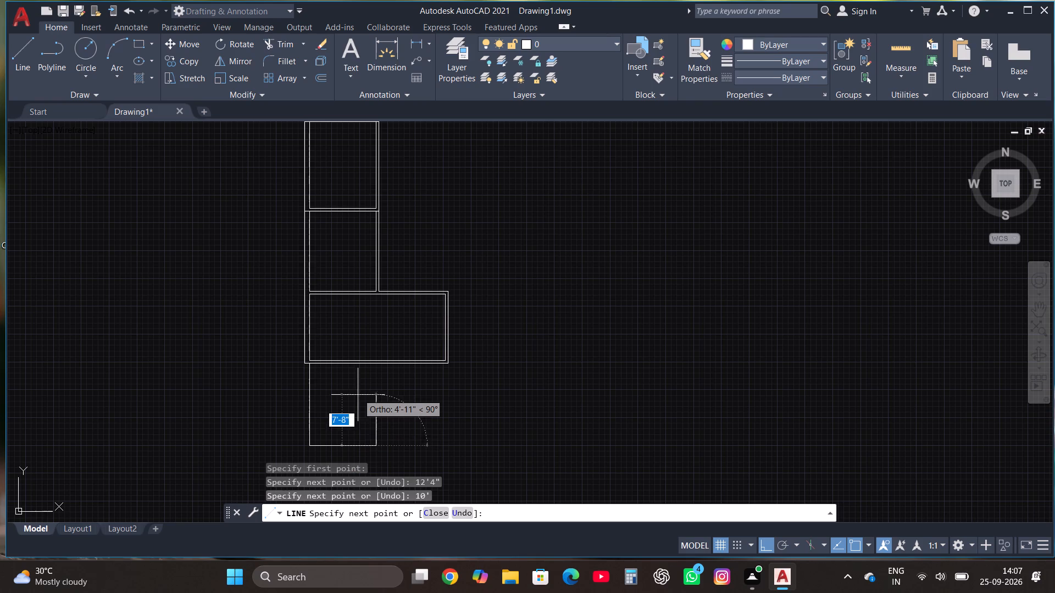
{"action": "type", "text": "12'4"}
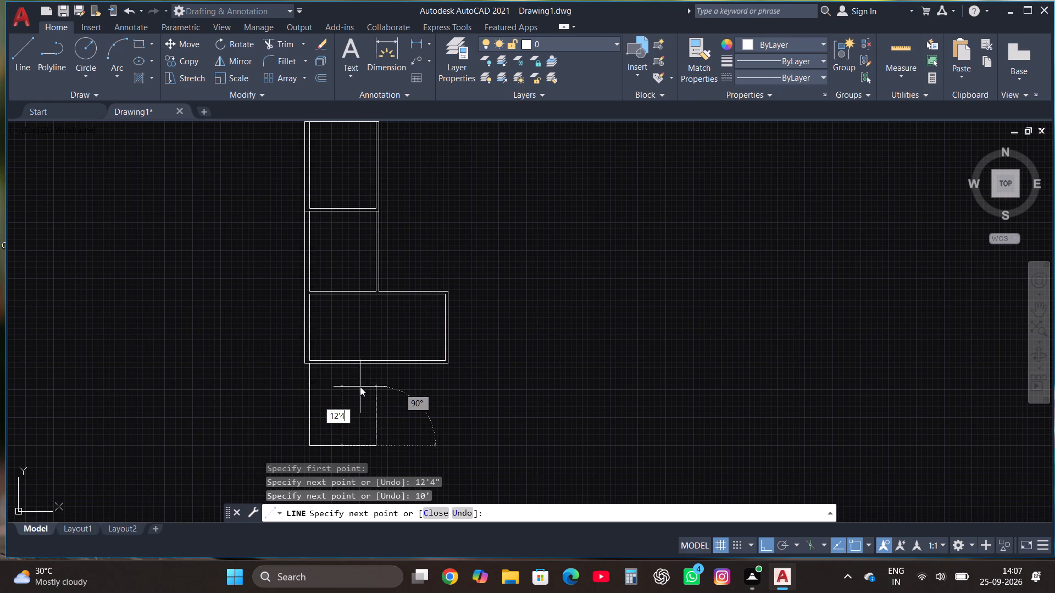
{"action": "key", "text": "shift+quotedbl"}
{"action": "key", "text": "Return"}
{"action": "key", "text": "Escape"}
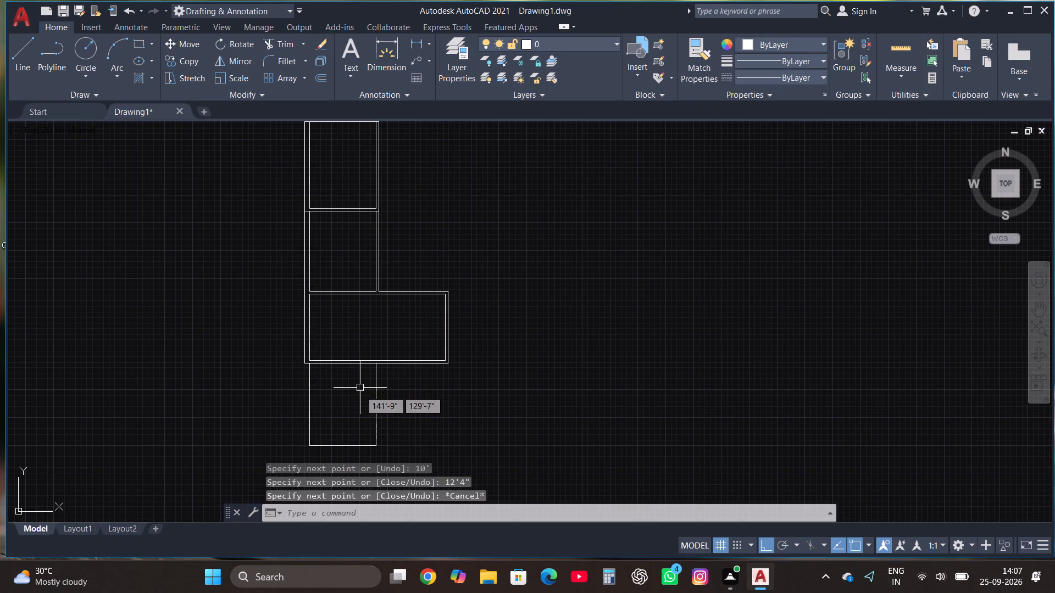
Offset the left and bottom lines of the new 10' by 12'4" room outward by 9" each.
{"action": "scroll", "coordinate": [380, 355], "scroll_direction": "down", "scroll_amount": 2}
{"action": "scroll", "coordinate": [370, 393], "scroll_direction": "up", "scroll_amount": 3}
{"action": "left_click", "coordinate": [402, 390]}
{"action": "left_click", "coordinate": [288, 361]}
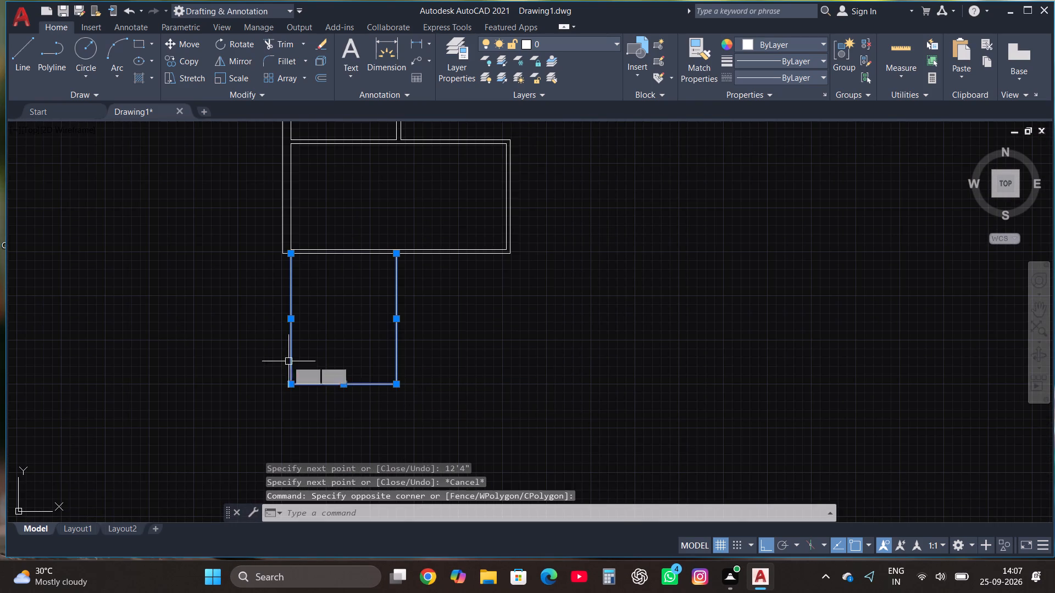
{"action": "left_click", "coordinate": [320, 72]}
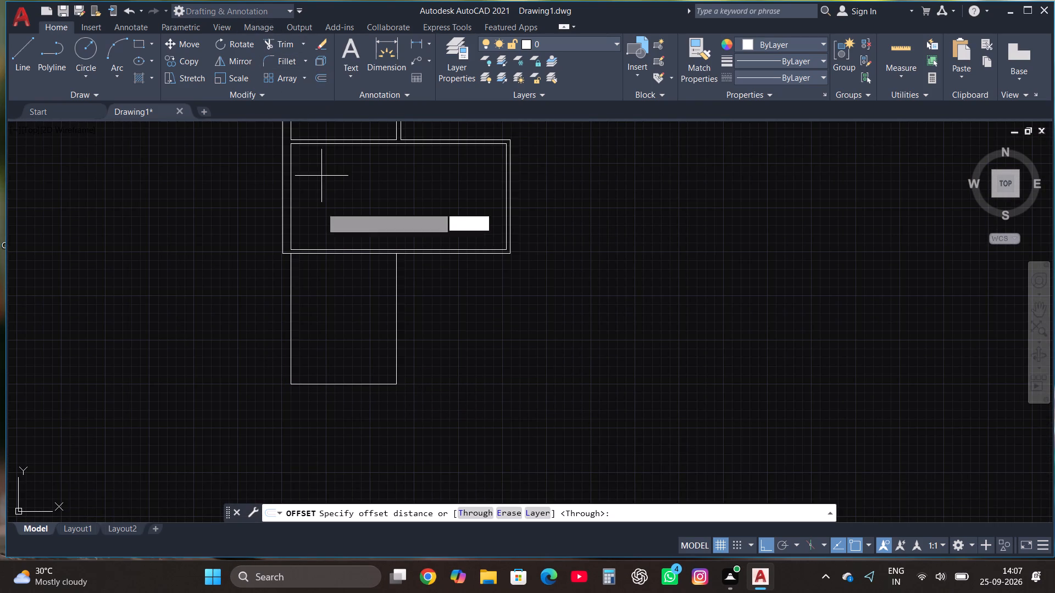
{"action": "left_click", "coordinate": [290, 310]}
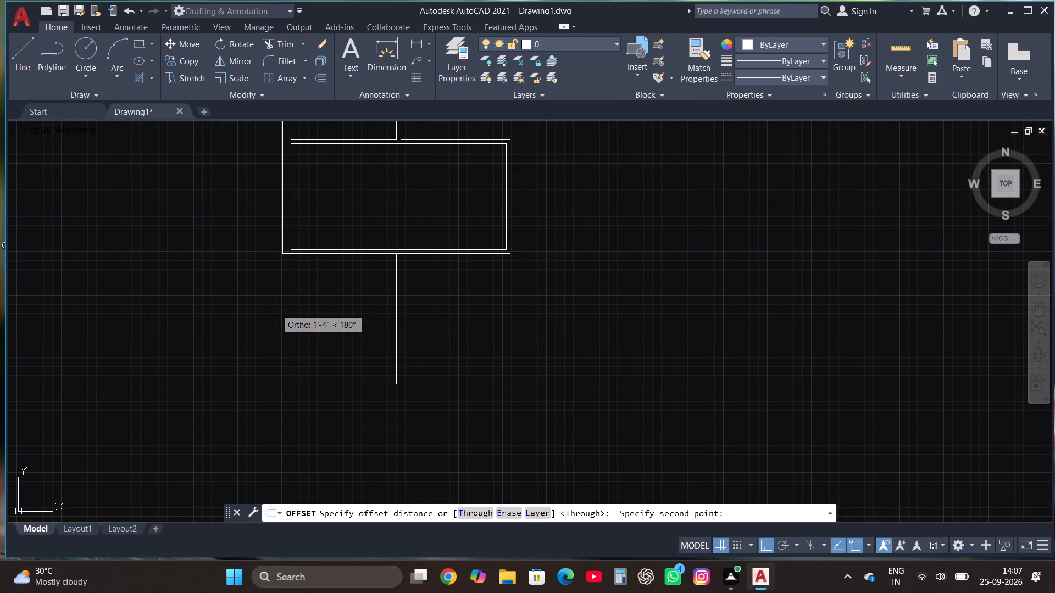
{"action": "type", "text": "9\""}
{"action": "key", "text": "Return"}
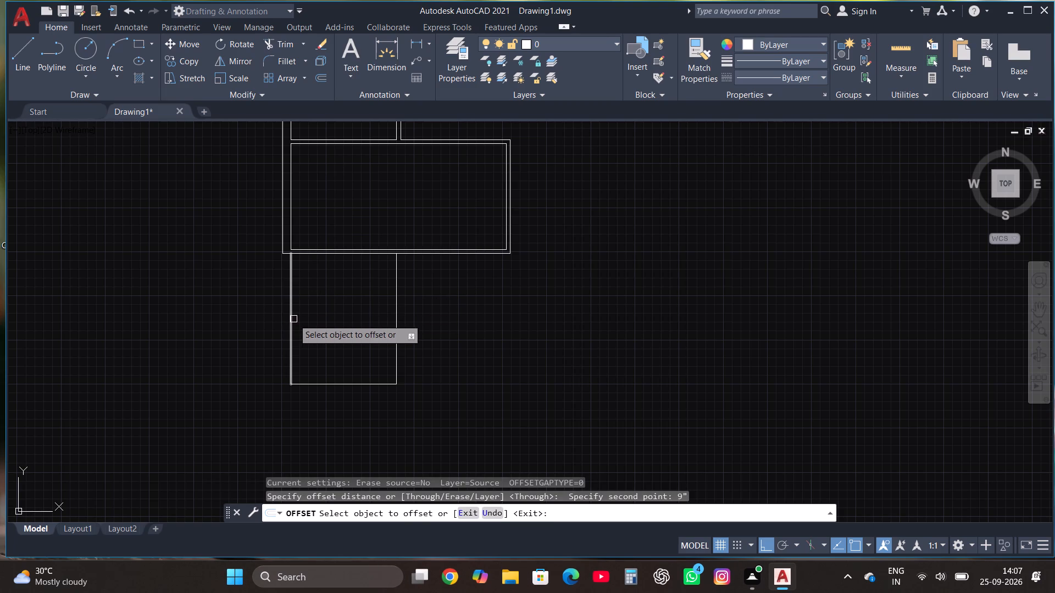
{"action": "left_click_drag", "start_coordinate": [292, 318], "coordinate": [287, 316]}
{"action": "left_click", "coordinate": [259, 299]}
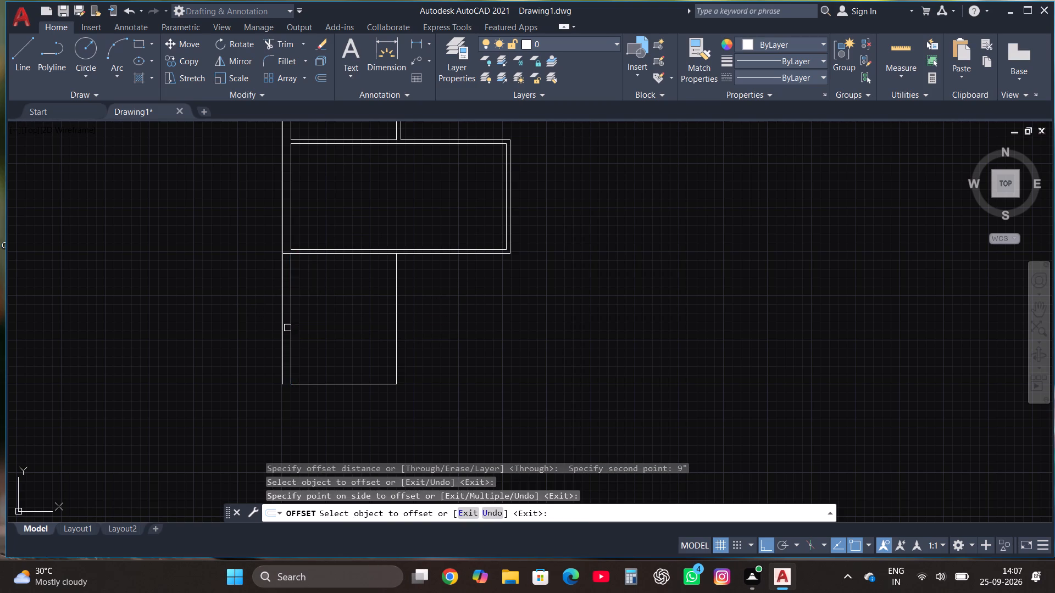
{"action": "left_click", "coordinate": [335, 383]}
{"action": "left_click", "coordinate": [334, 410]}
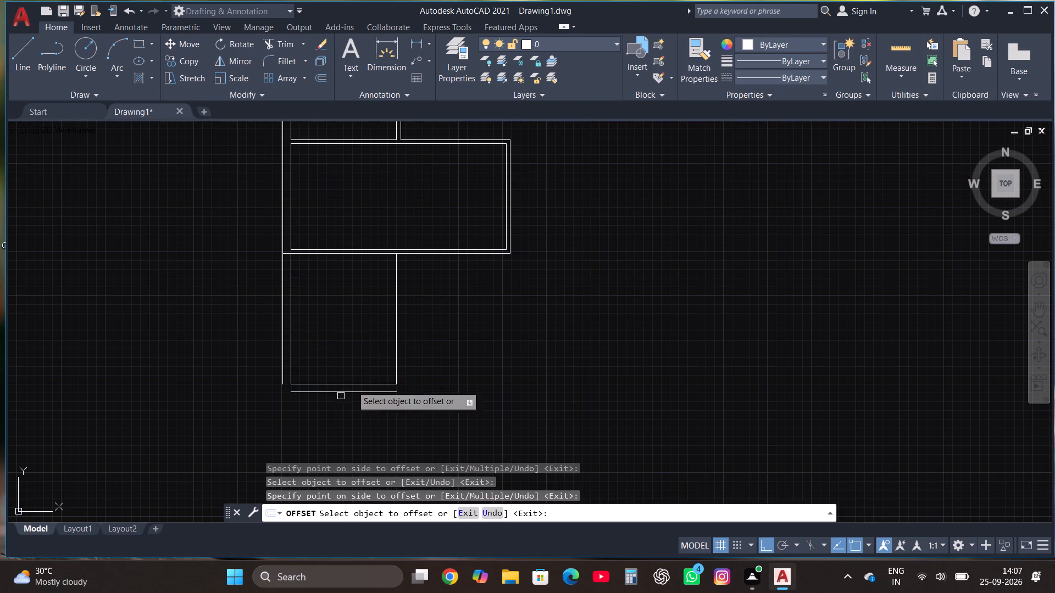
Offset the right line of the 10' by 12'4" room outward by 4.5".
{"action": "left_click", "coordinate": [395, 323]}
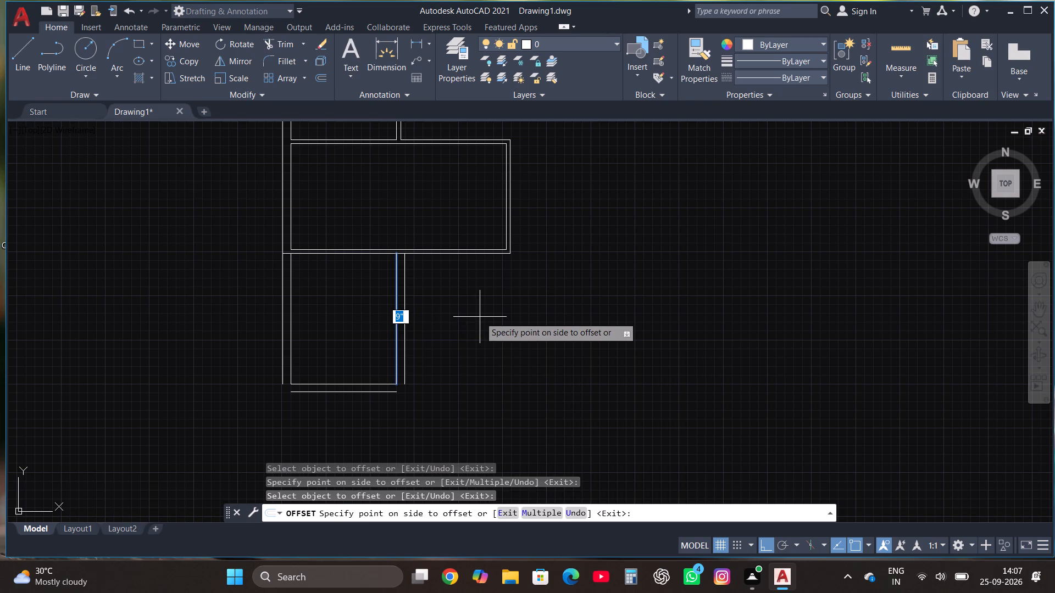
{"action": "type", "text": "4.5\""}
{"action": "key", "text": "Return"}
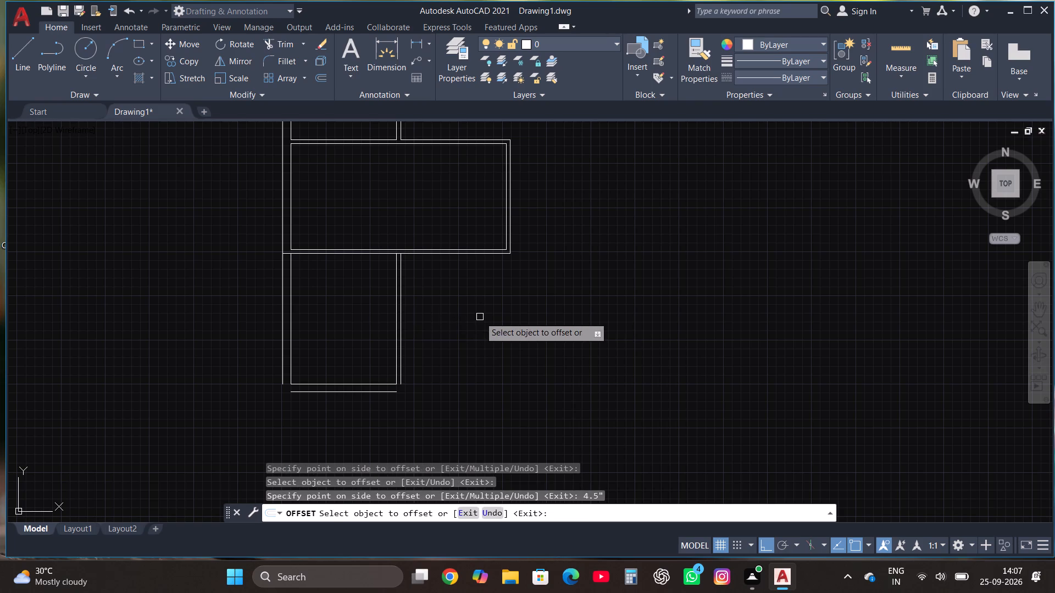
{"action": "key", "text": "Escape"}
Fillet the outer wall lines of the 10' by 12'4" room into square corners at the bottom-left and bottom-right.
{"action": "left_click", "coordinate": [281, 59]}
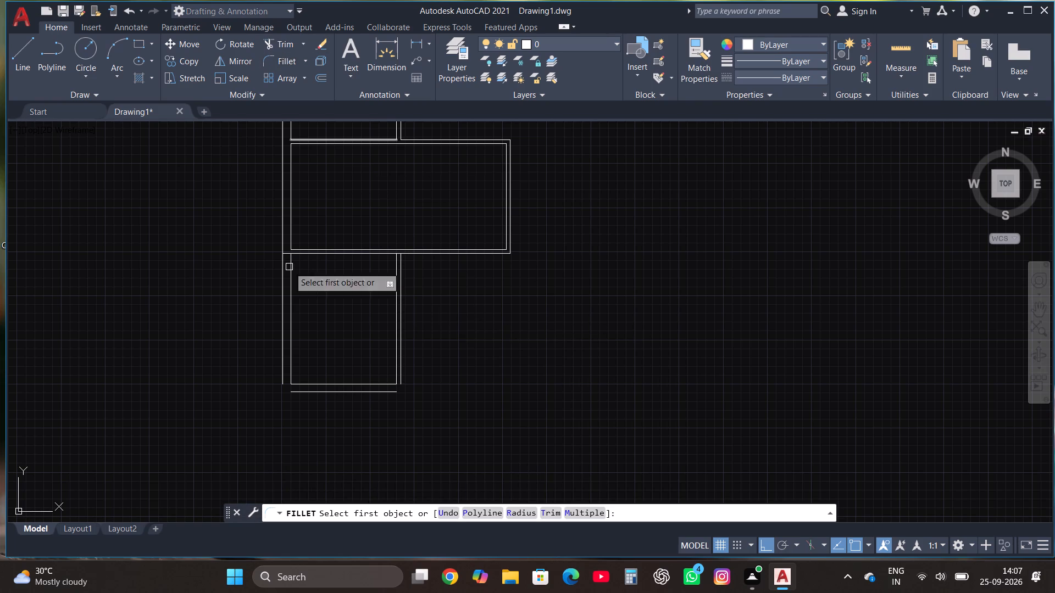
{"action": "left_click", "coordinate": [281, 340]}
{"action": "left_click", "coordinate": [295, 396]}
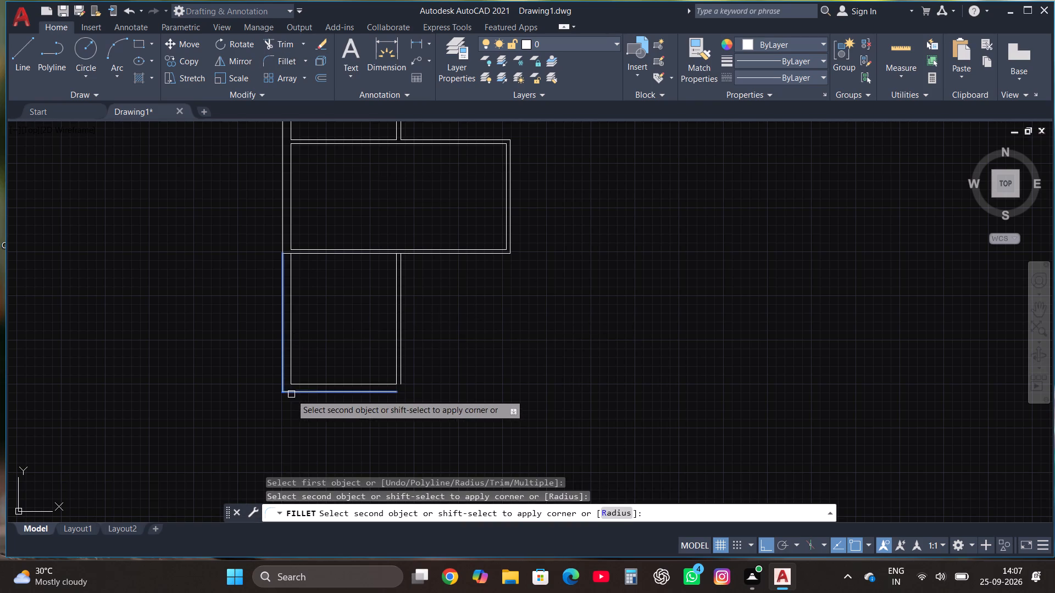
{"action": "left_click", "coordinate": [291, 394]}
{"action": "left_click", "coordinate": [284, 60]}
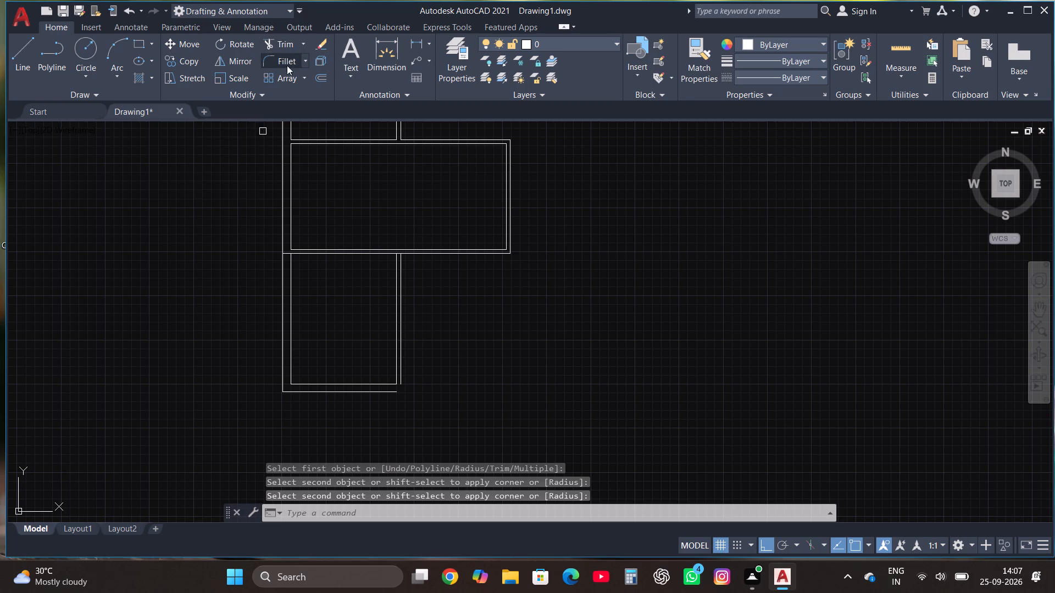
{"action": "left_click", "coordinate": [402, 328]}
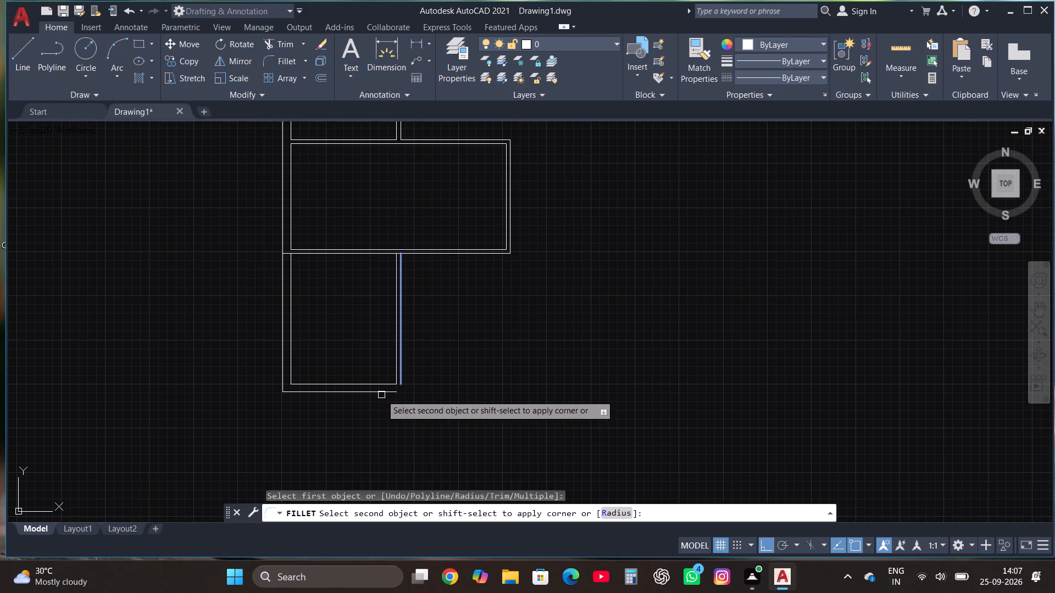
{"action": "left_click", "coordinate": [380, 395]}
Draw an adjoining 10' by 12'4" room outline, starting where the lower room's outer right wall line meets the 20'4" room.
{"action": "scroll", "coordinate": [375, 328], "scroll_direction": "down", "scroll_amount": 1}
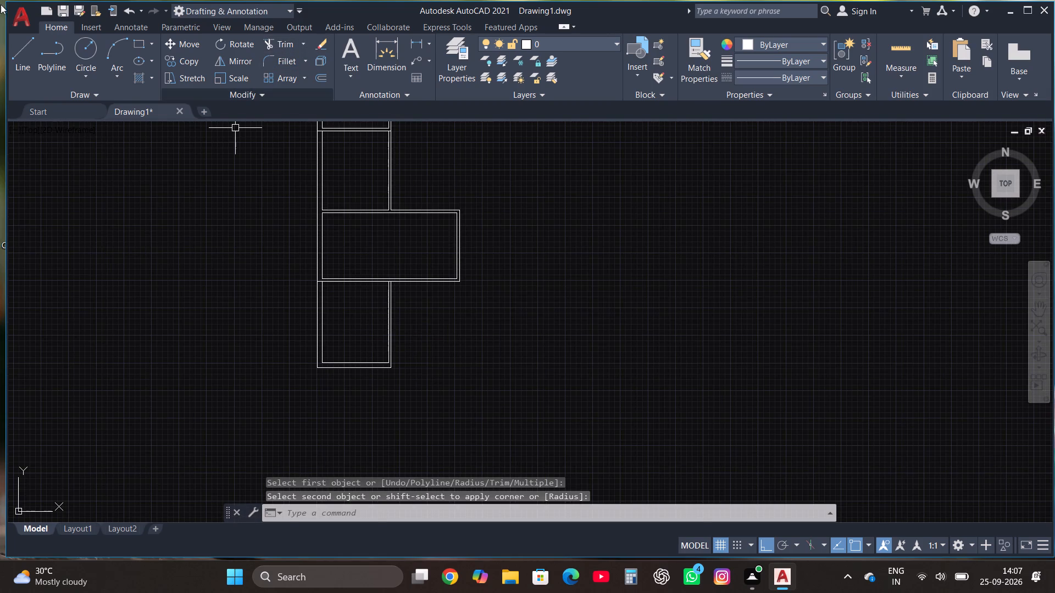
{"action": "left_click", "coordinate": [26, 58]}
{"action": "scroll", "coordinate": [533, 199], "scroll_direction": "up", "scroll_amount": 1}
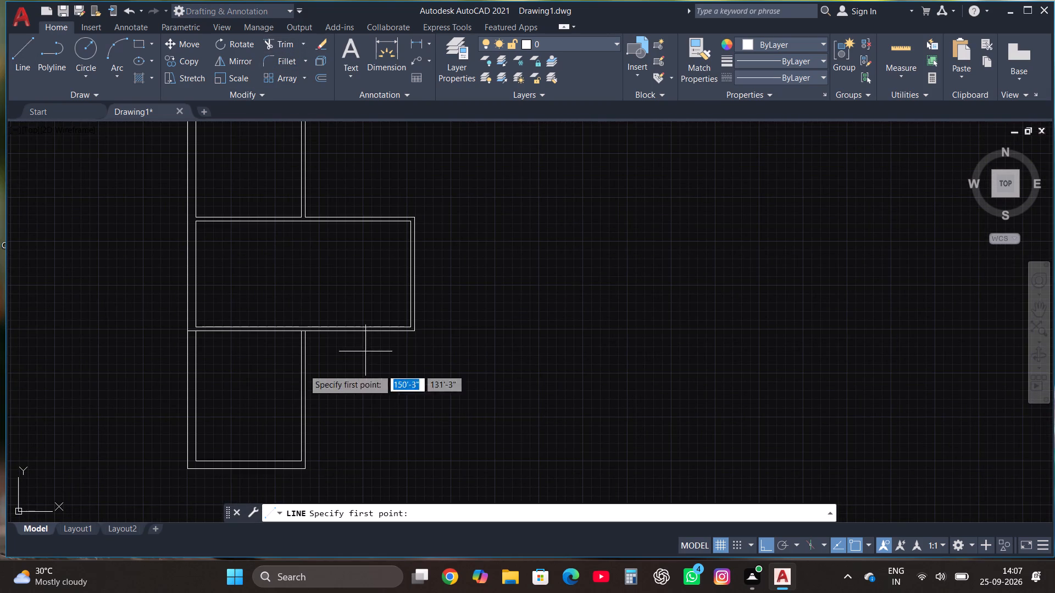
{"action": "scroll", "coordinate": [304, 334], "scroll_direction": "up", "scroll_amount": 3}
{"action": "left_click", "coordinate": [301, 327]}
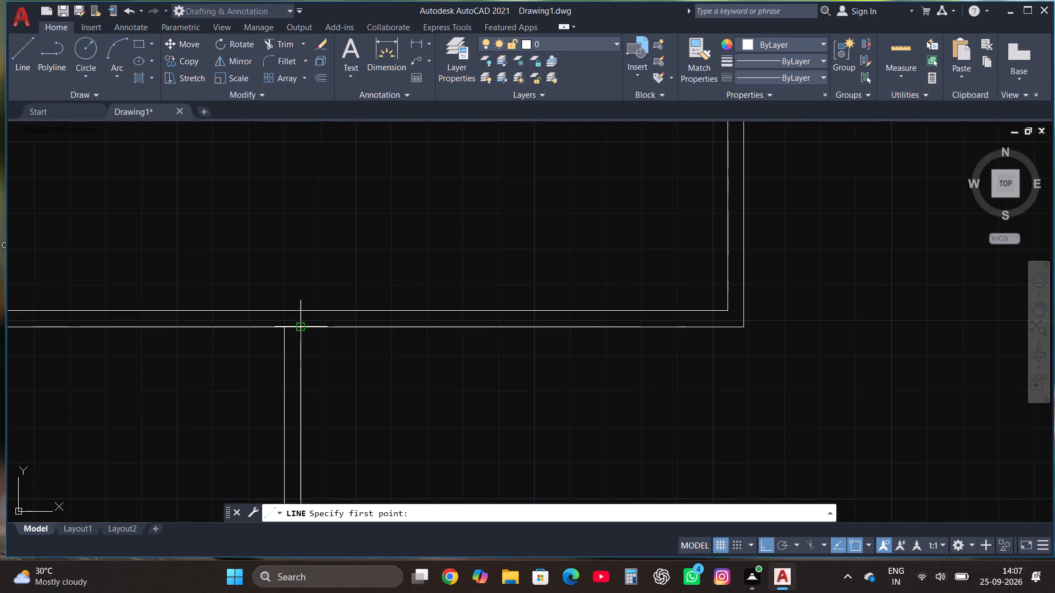
{"action": "scroll", "coordinate": [459, 326], "scroll_direction": "down", "scroll_amount": 2}
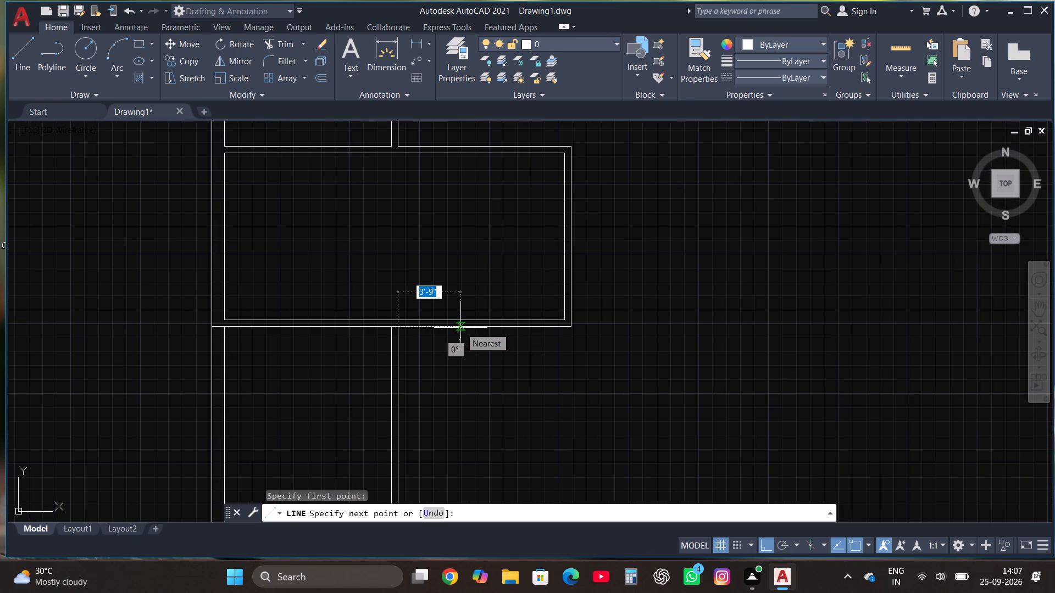
{"action": "scroll", "coordinate": [460, 328], "scroll_direction": "up", "scroll_amount": 1}
{"action": "type", "text": "10'"}
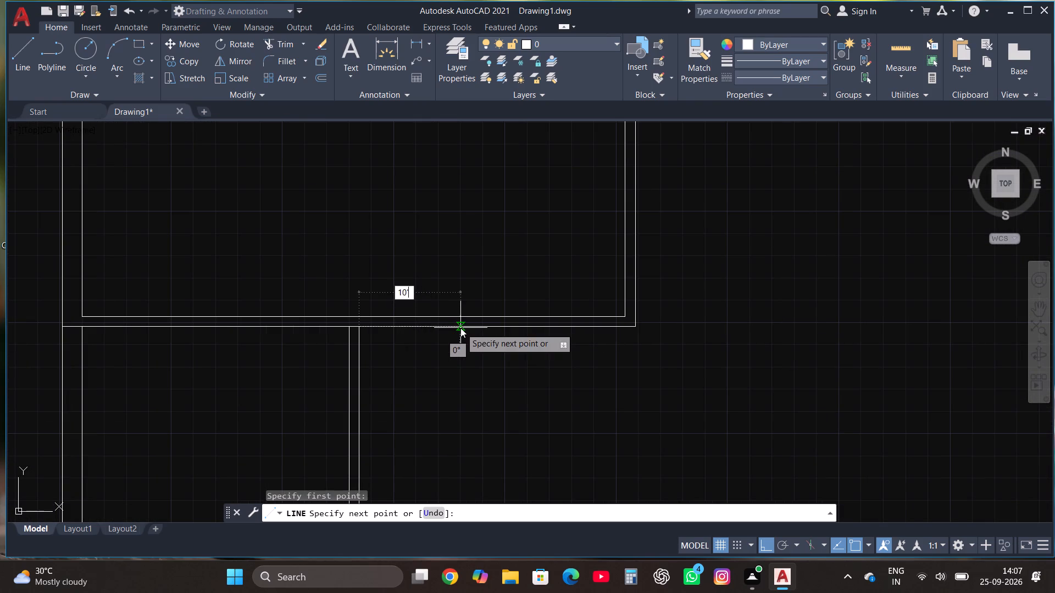
{"action": "key", "text": "Return"}
{"action": "scroll", "coordinate": [459, 329], "scroll_direction": "down", "scroll_amount": 2}
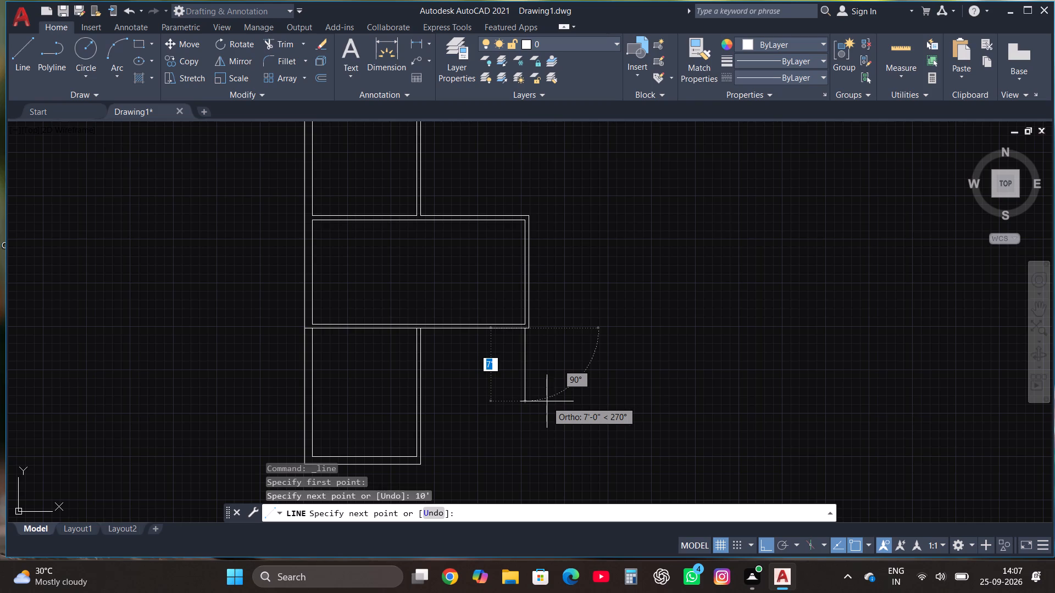
{"action": "type", "text": "12'4\""}
{"action": "key", "text": "Return"}
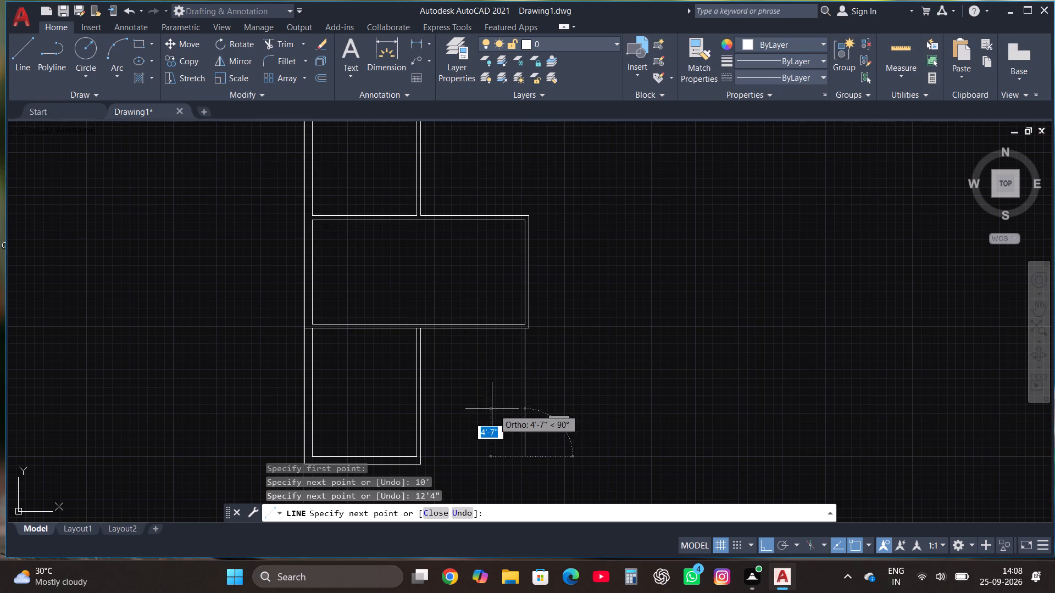
{"action": "type", "text": "10'"}
{"action": "key", "text": "Return"}
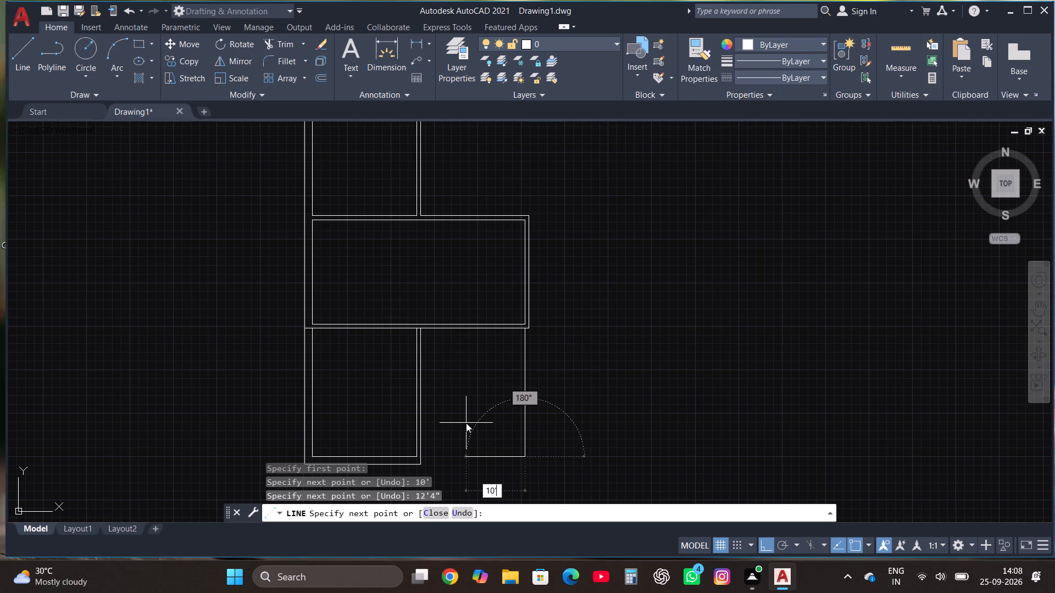
{"action": "key", "text": "Escape"}
Offset the bottom line of the adjoining right-hand room outward by 9".
{"action": "scroll", "coordinate": [467, 388], "scroll_direction": "down", "scroll_amount": 1}
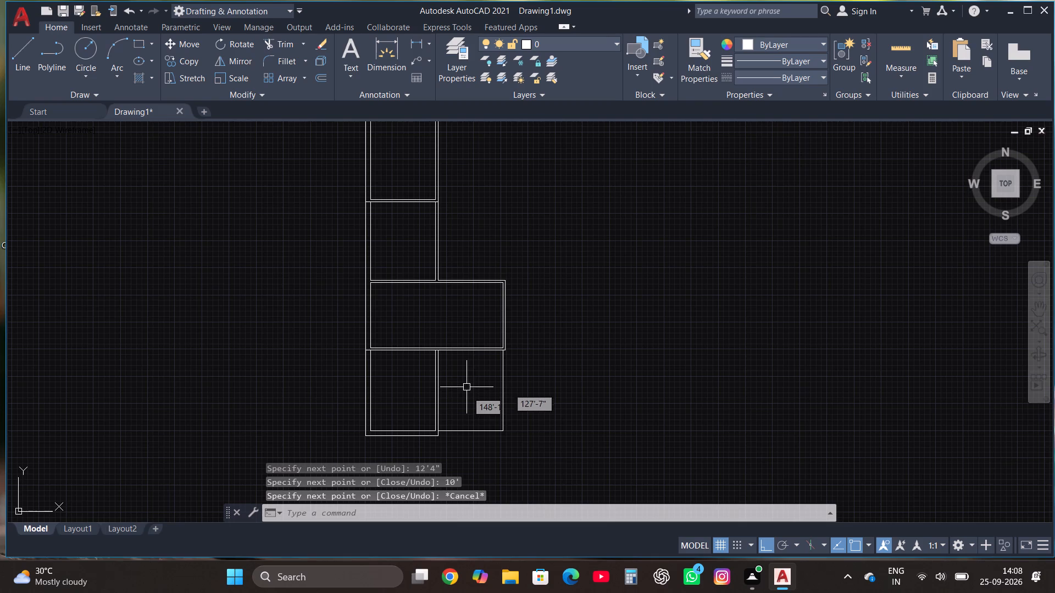
{"action": "scroll", "coordinate": [502, 439], "scroll_direction": "up", "scroll_amount": 2}
{"action": "left_click_drag", "start_coordinate": [513, 434], "coordinate": [509, 428]}
{"action": "left_click", "coordinate": [446, 367]}
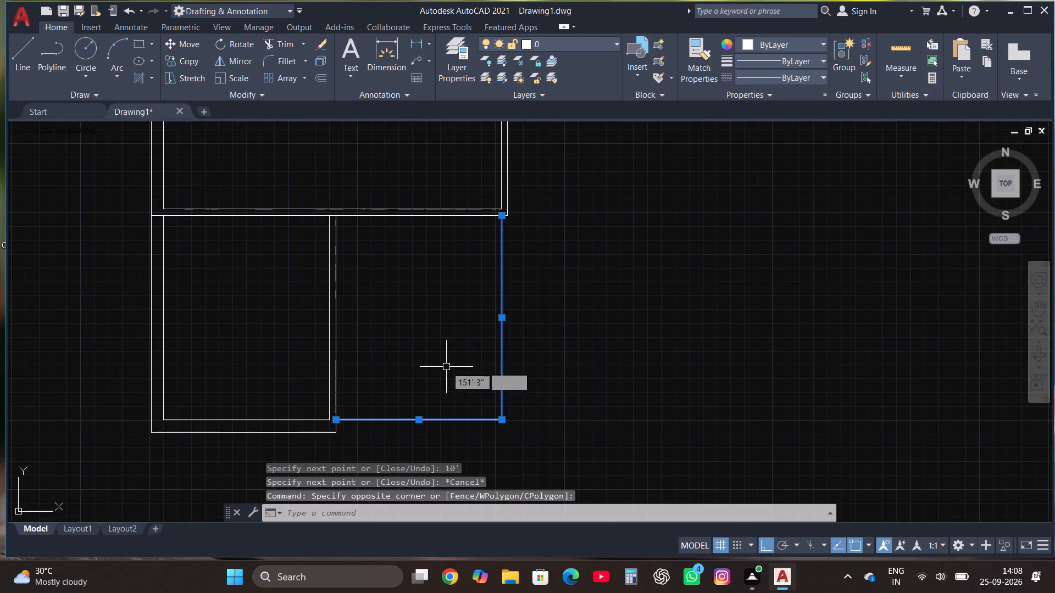
{"action": "left_click", "coordinate": [319, 75]}
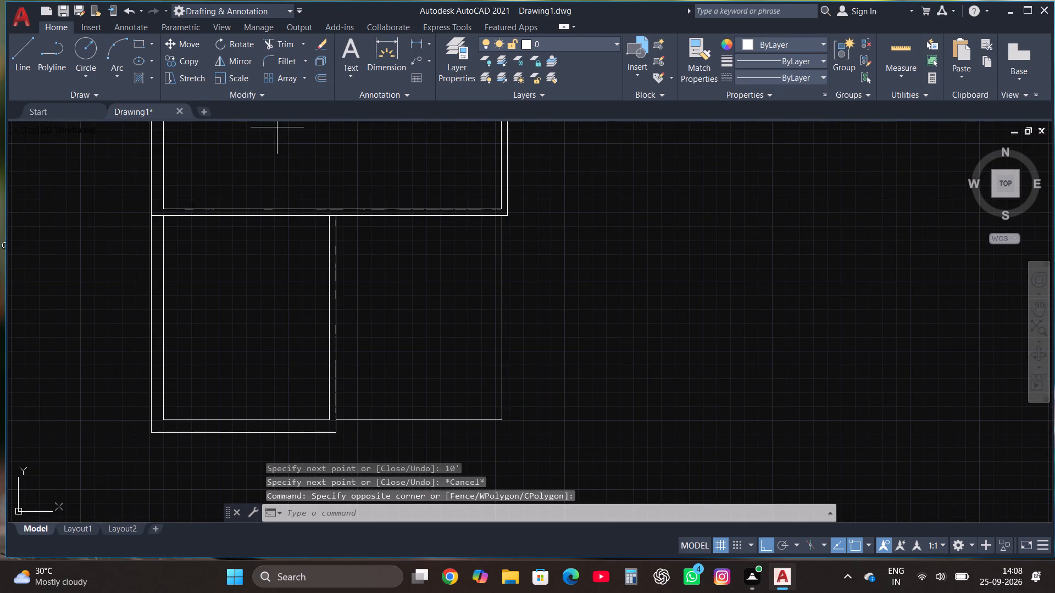
{"action": "left_click", "coordinate": [438, 421]}
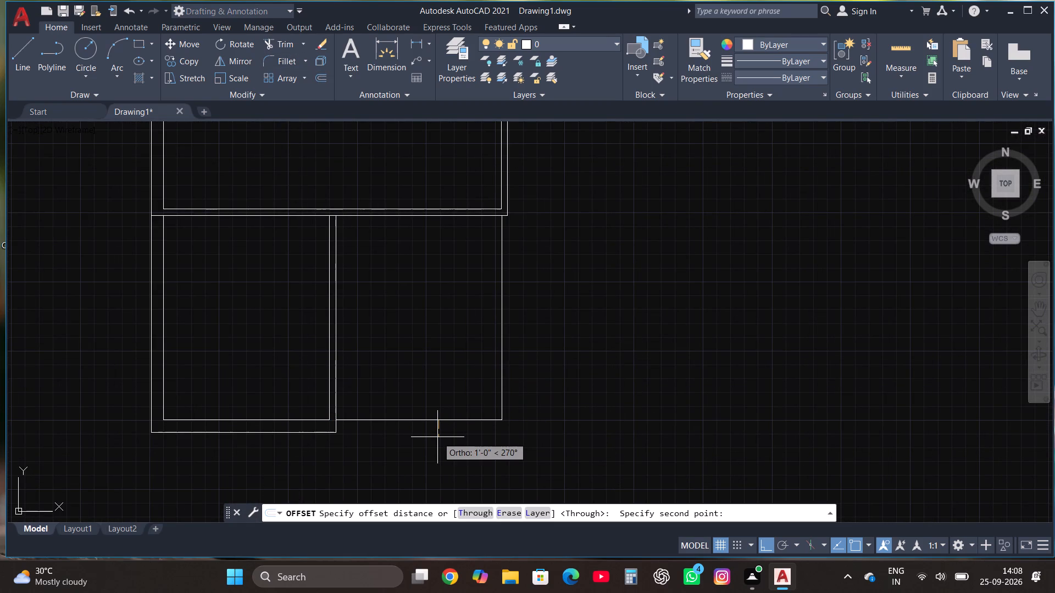
{"action": "type", "text": "9\""}
{"action": "key", "text": "Return"}
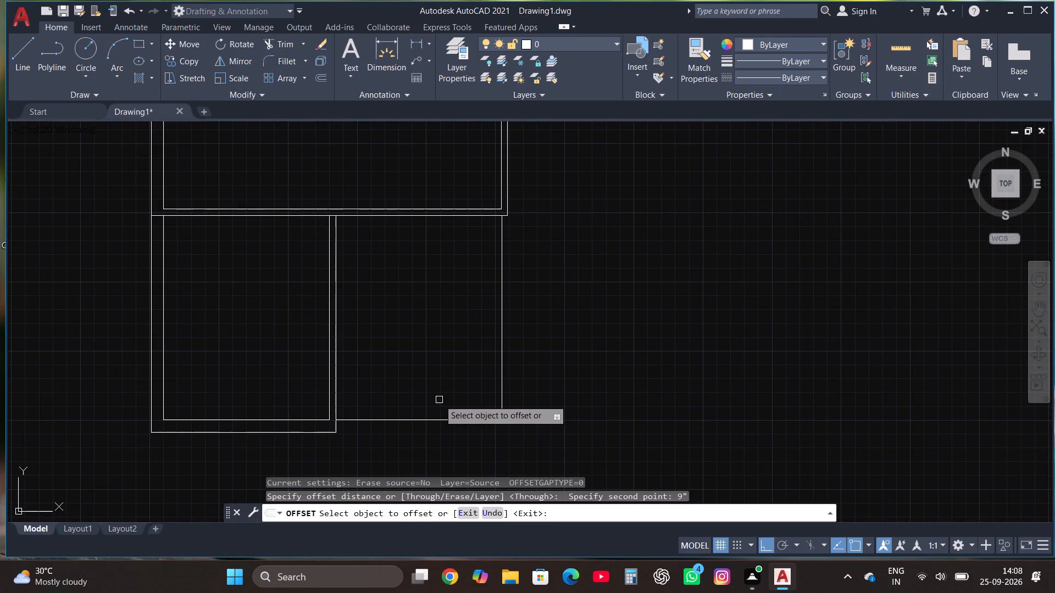
{"action": "left_click", "coordinate": [436, 420]}
{"action": "left_click", "coordinate": [426, 444]}
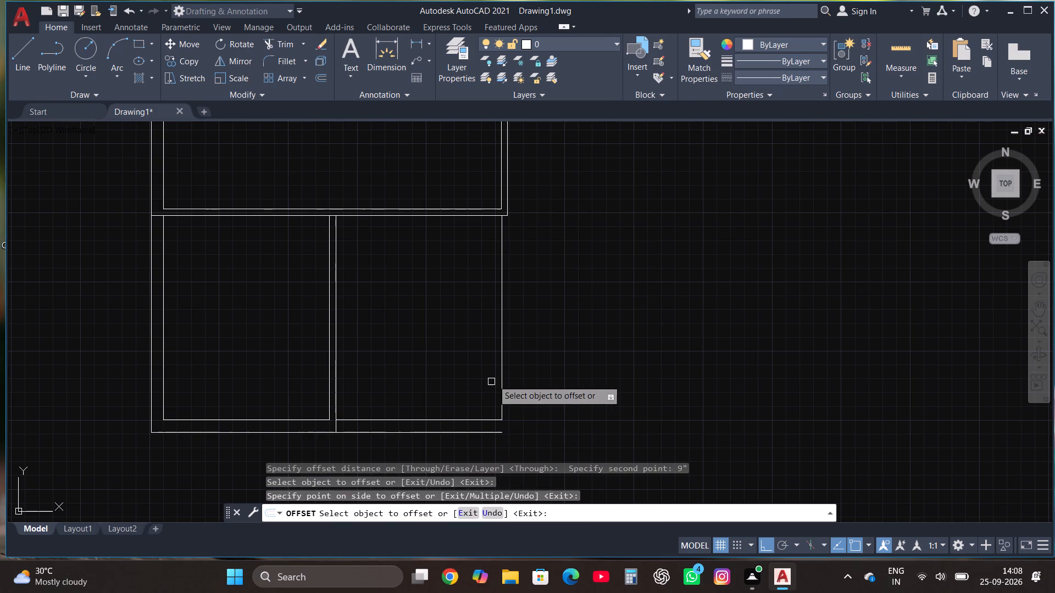
Offset the right line of the adjoining lower-right room outward by 4.5".
{"action": "left_click", "coordinate": [502, 367]}
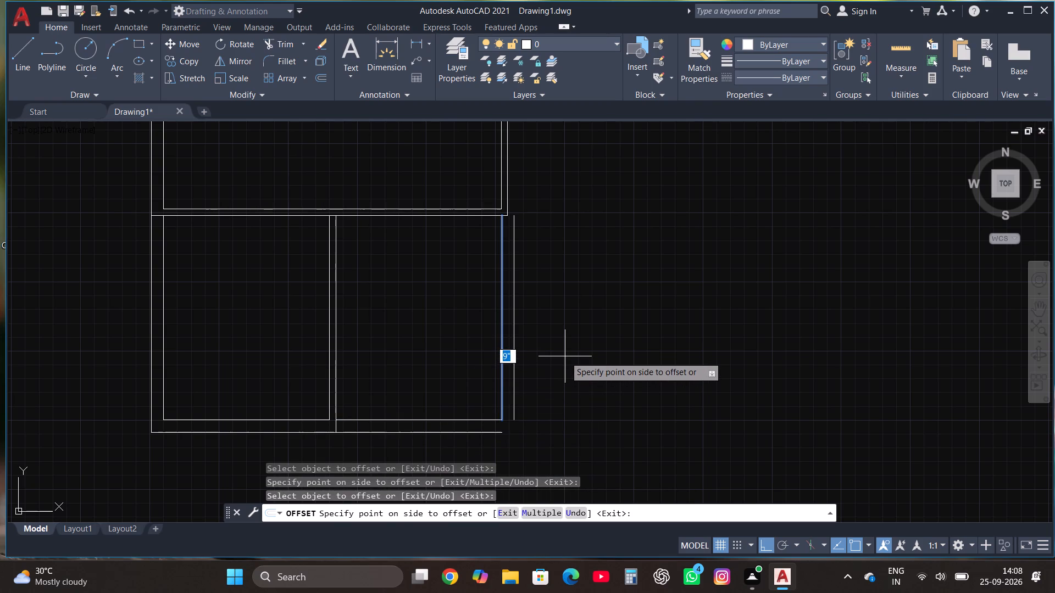
{"action": "type", "text": "4.5\""}
{"action": "key", "text": "Return"}
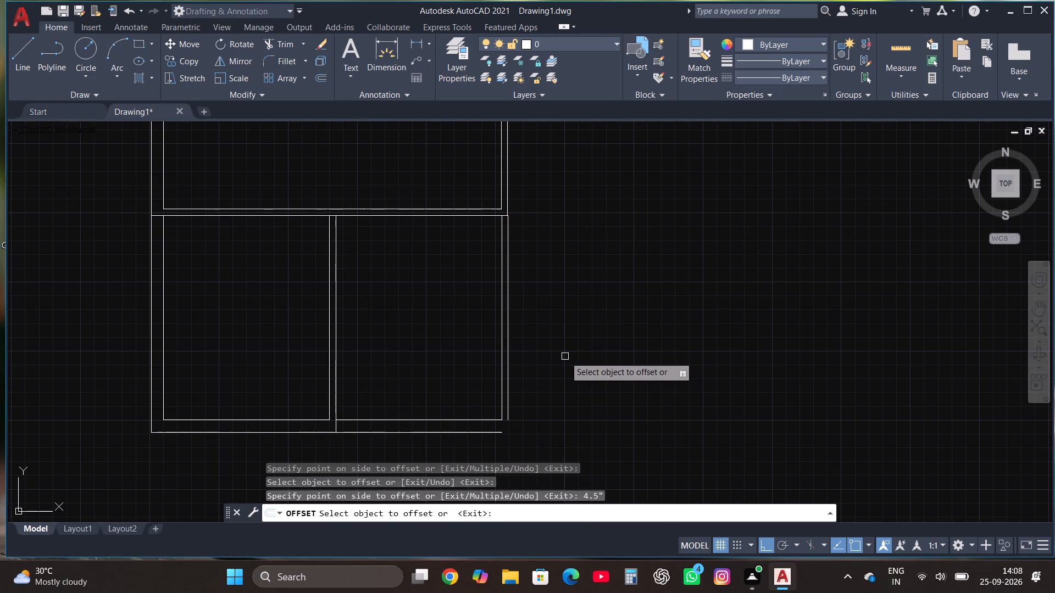
{"action": "key", "text": "Escape"}
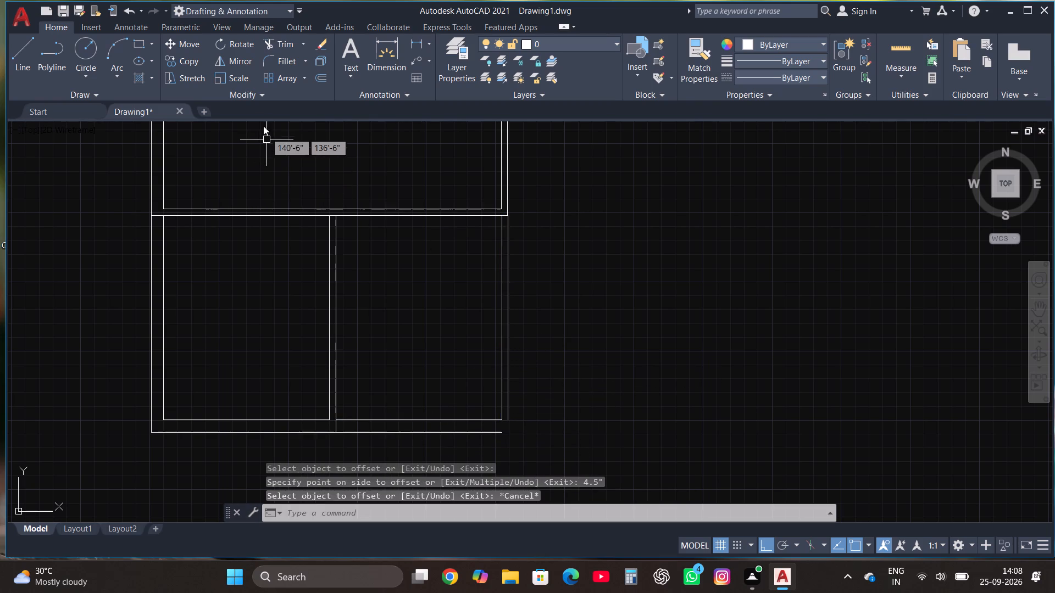
Fillet the outer bottom and right wall lines of the lower-right room into a square corner.
{"action": "left_click", "coordinate": [281, 54]}
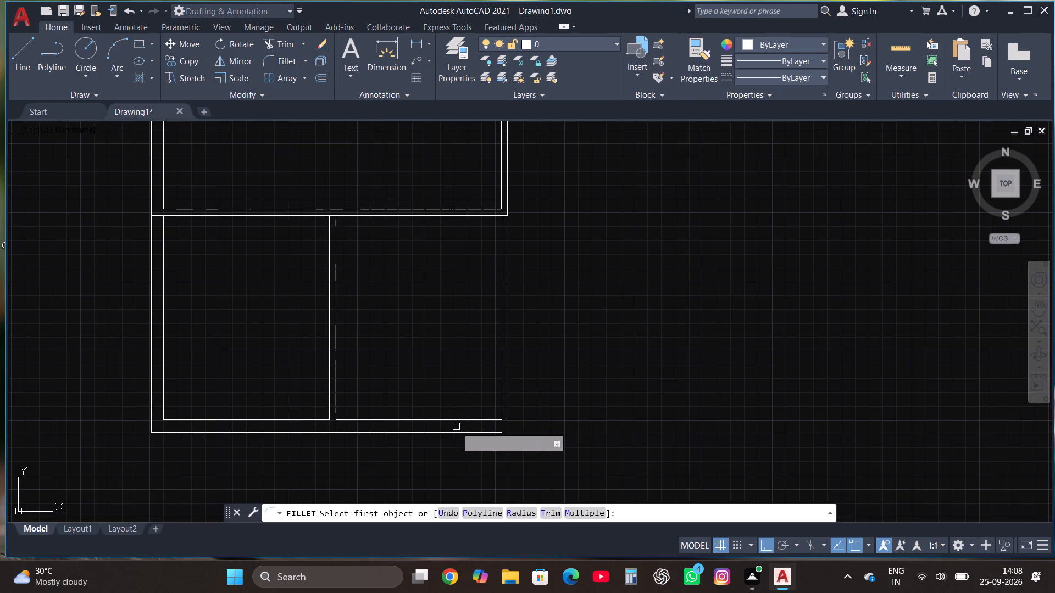
{"action": "left_click", "coordinate": [464, 432]}
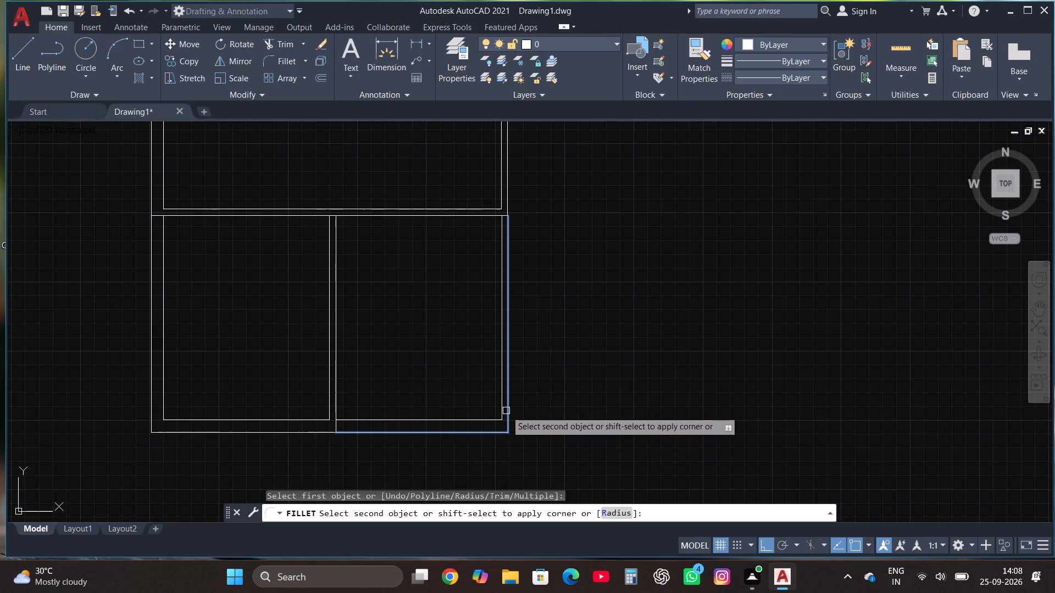
{"action": "left_click", "coordinate": [506, 411]}
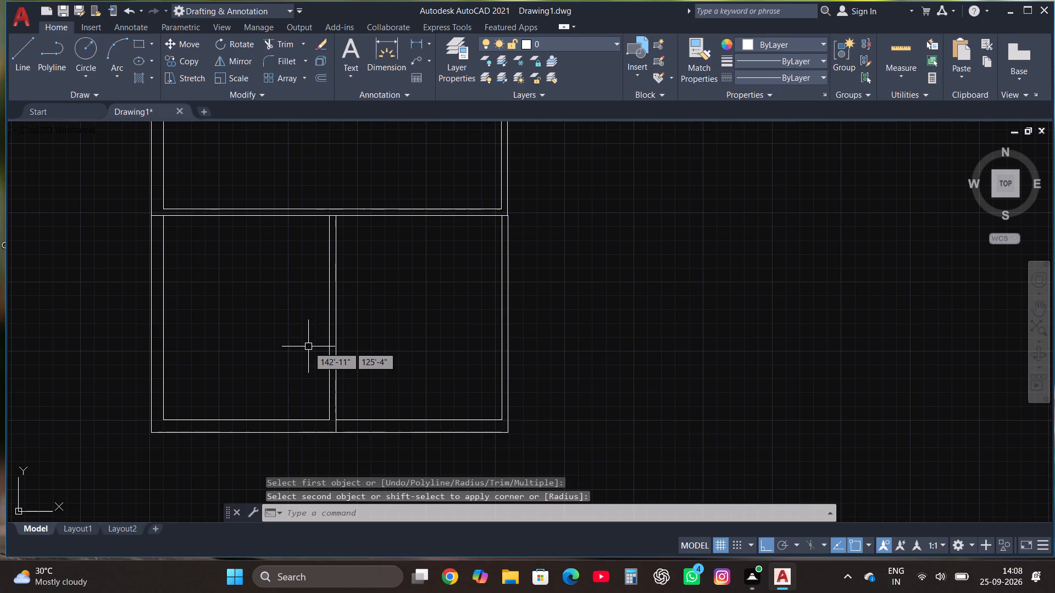
Draw a 10' by 10' room outline adjoining the top row's end room, starting on its outer right wall line level with the inner top line.
{"action": "scroll", "coordinate": [309, 353], "scroll_direction": "down", "scroll_amount": 5}
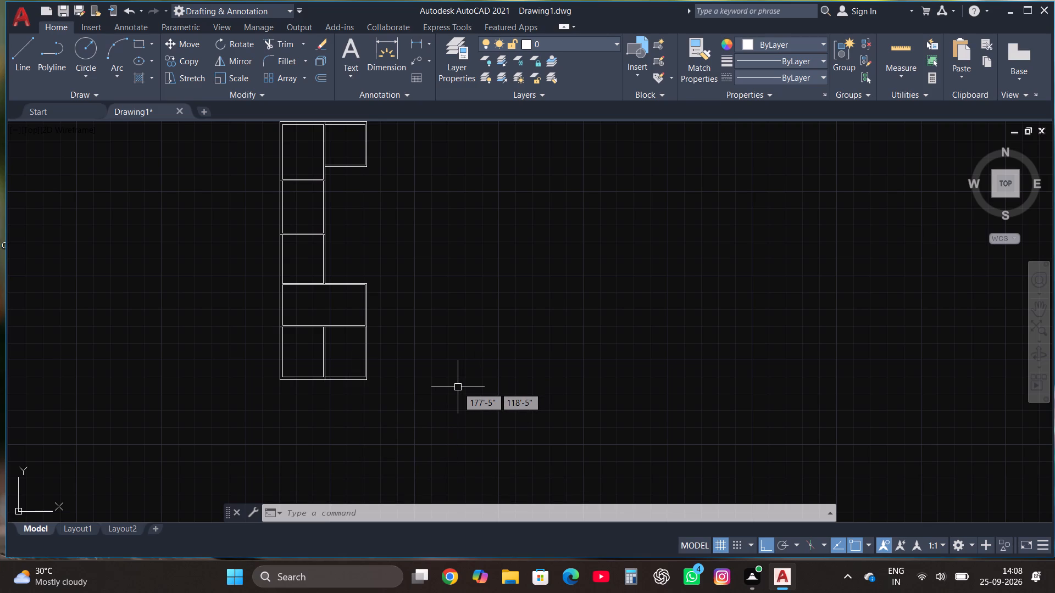
{"action": "scroll", "coordinate": [454, 401], "scroll_direction": "down", "scroll_amount": 1}
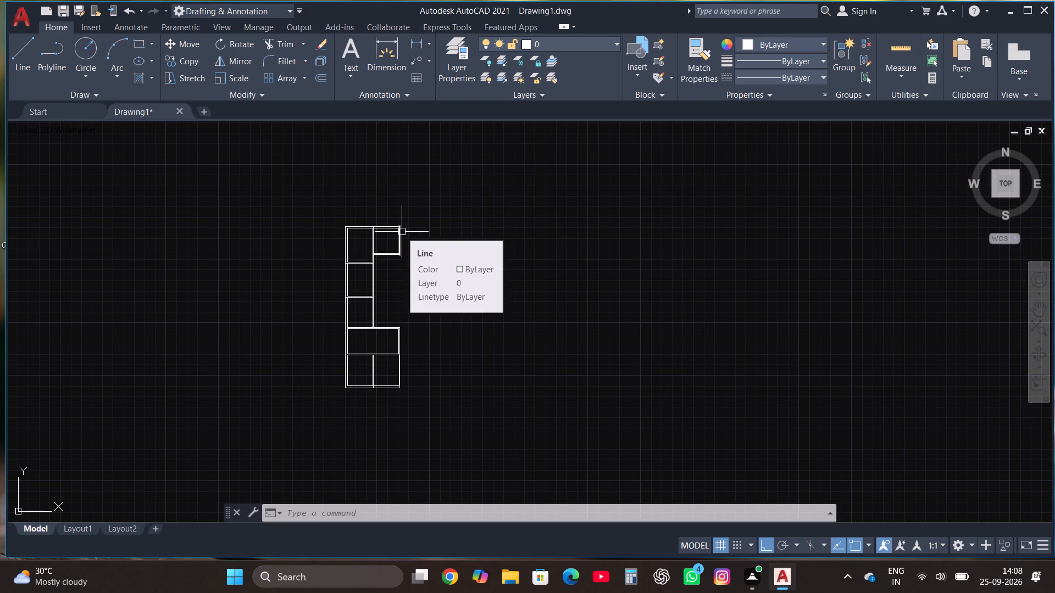
{"action": "scroll", "coordinate": [396, 218], "scroll_direction": "up", "scroll_amount": 2}
{"action": "scroll", "coordinate": [423, 255], "scroll_direction": "up", "scroll_amount": 2}
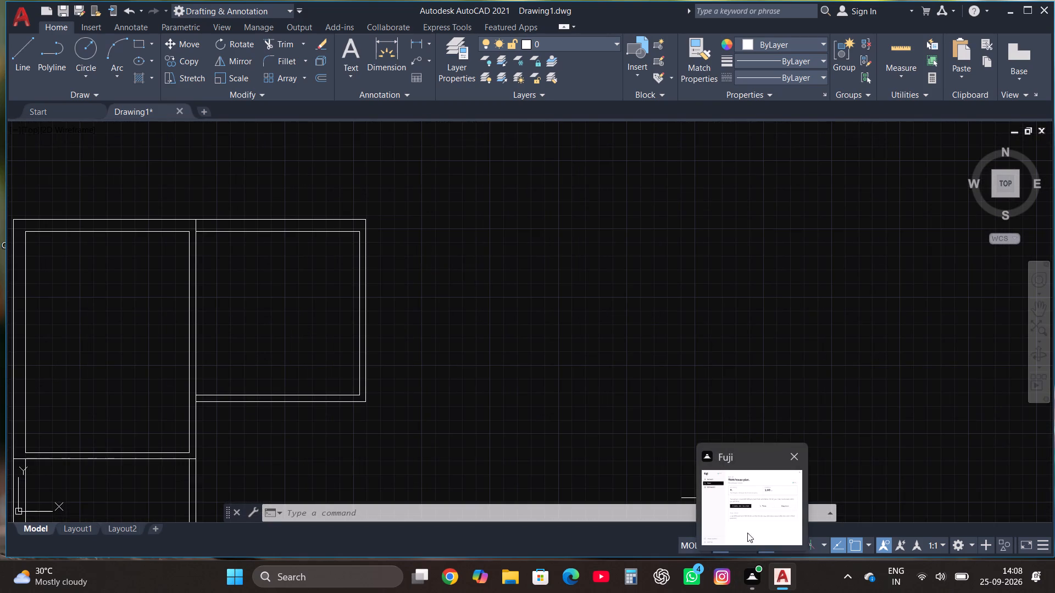
{"action": "scroll", "coordinate": [783, 379], "scroll_direction": "down", "scroll_amount": 2}
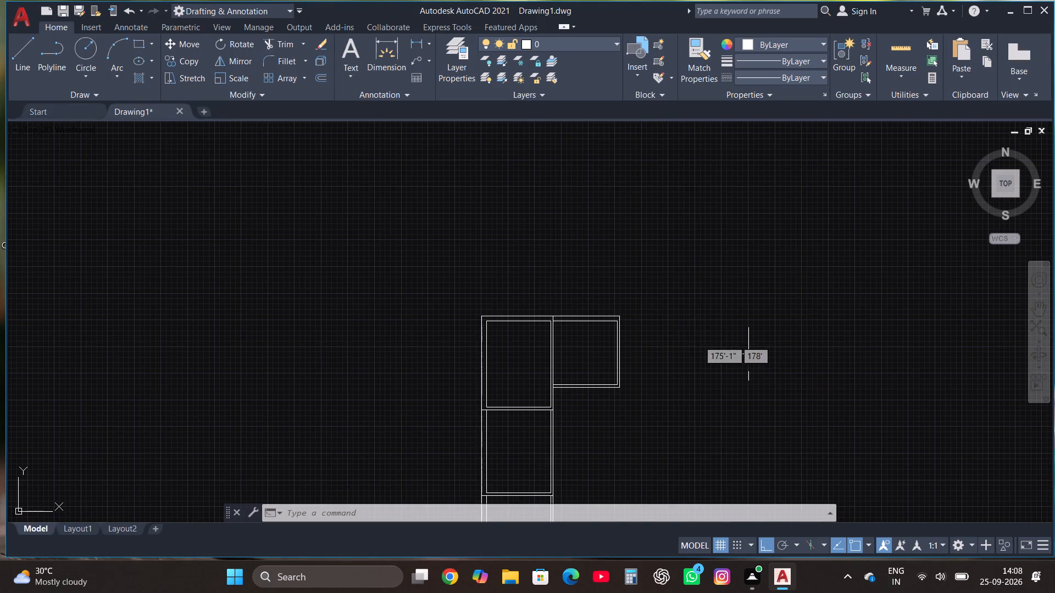
{"action": "scroll", "coordinate": [453, 381], "scroll_direction": "down", "scroll_amount": 1}
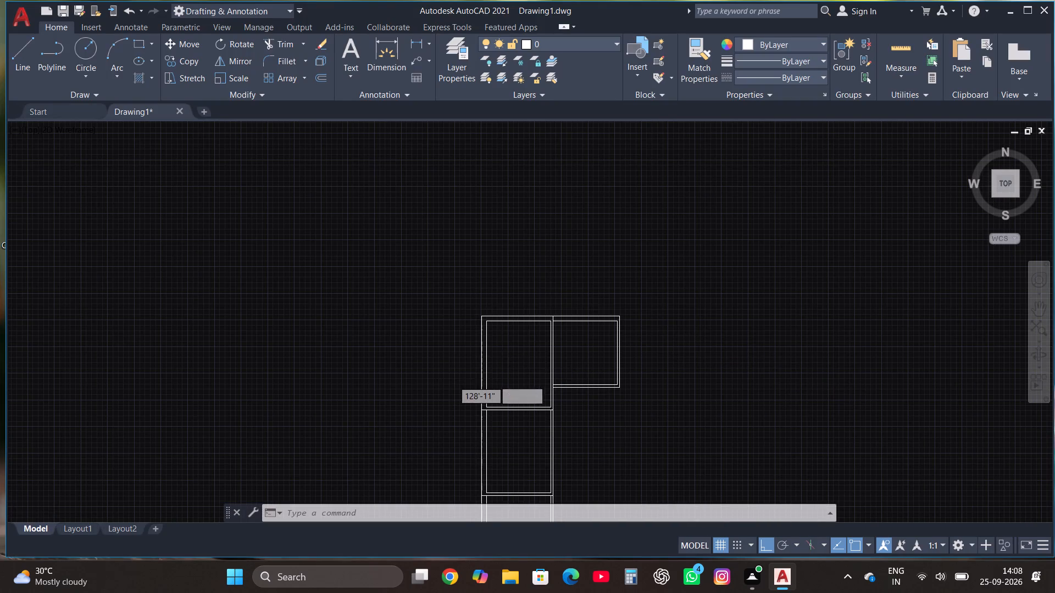
{"action": "scroll", "coordinate": [671, 380], "scroll_direction": "up", "scroll_amount": 2}
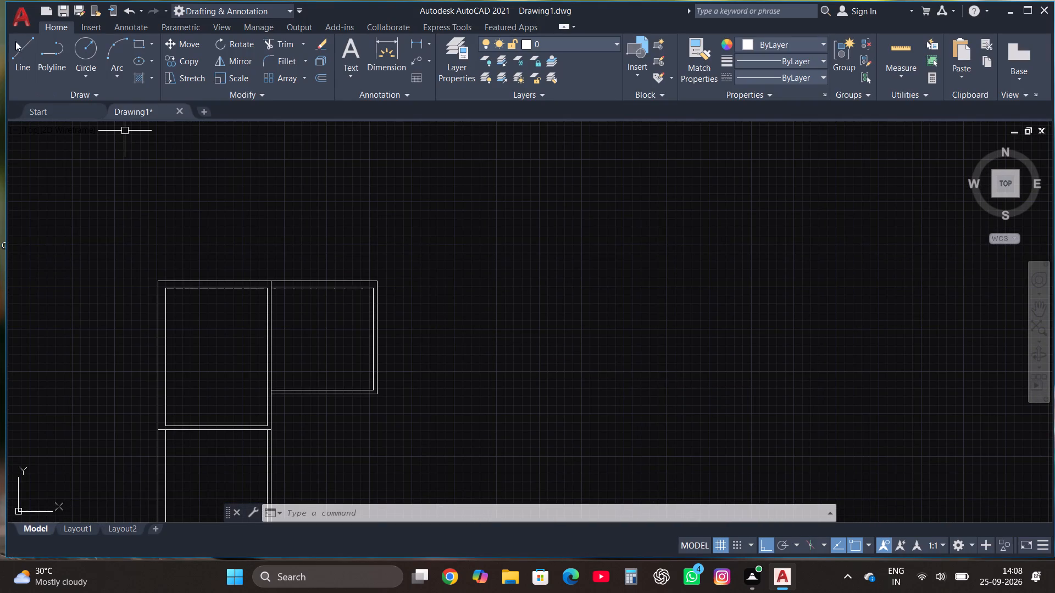
{"action": "left_click", "coordinate": [23, 49]}
{"action": "scroll", "coordinate": [401, 322], "scroll_direction": "up", "scroll_amount": 2}
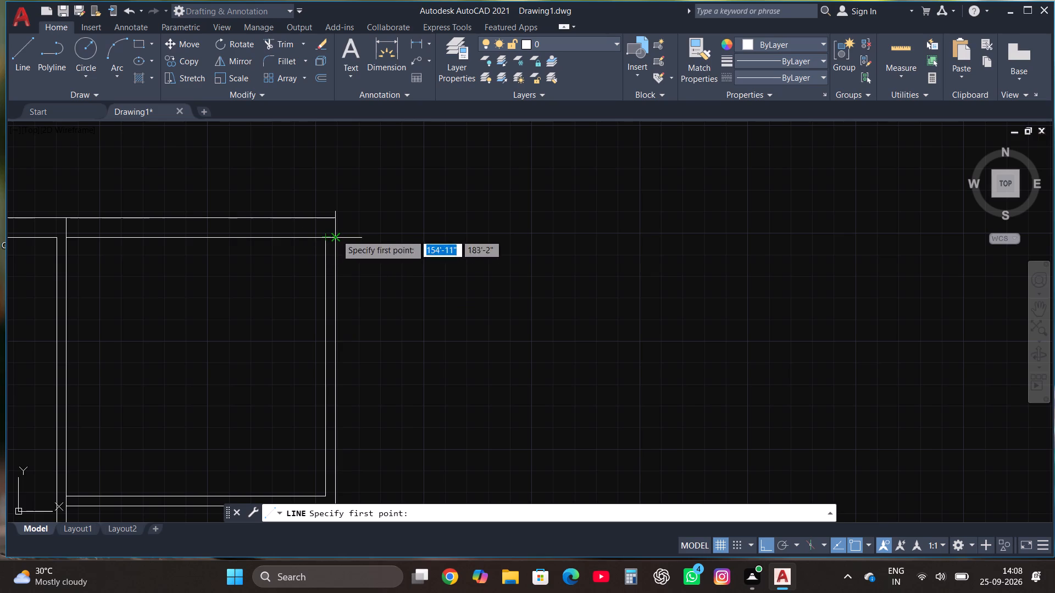
{"action": "left_click", "coordinate": [337, 234]}
{"action": "type", "text": "10'"}
{"action": "key", "text": "Return"}
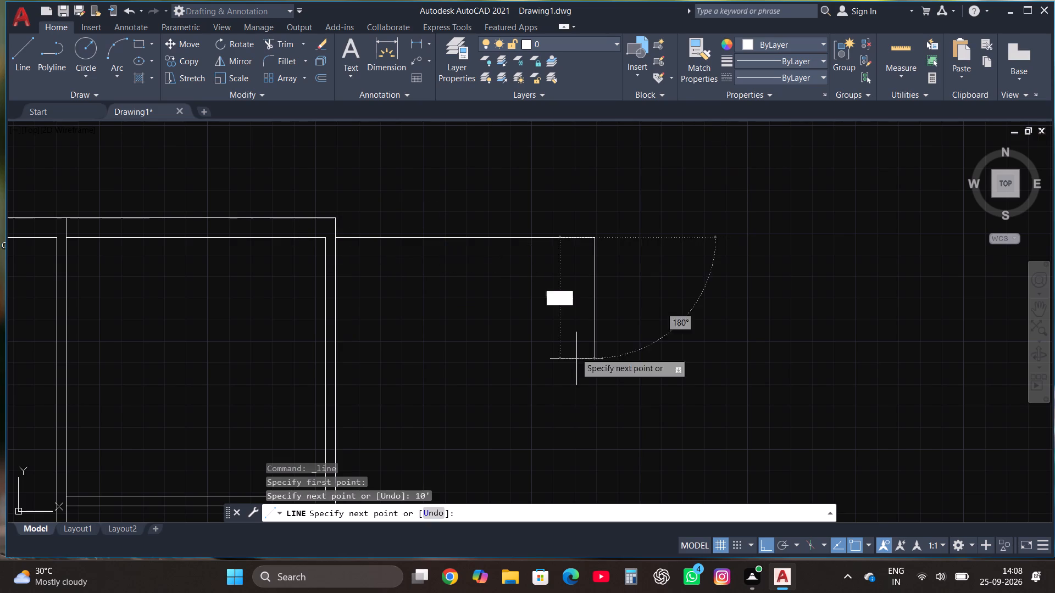
{"action": "type", "text": "10'"}
{"action": "key", "text": "Return"}
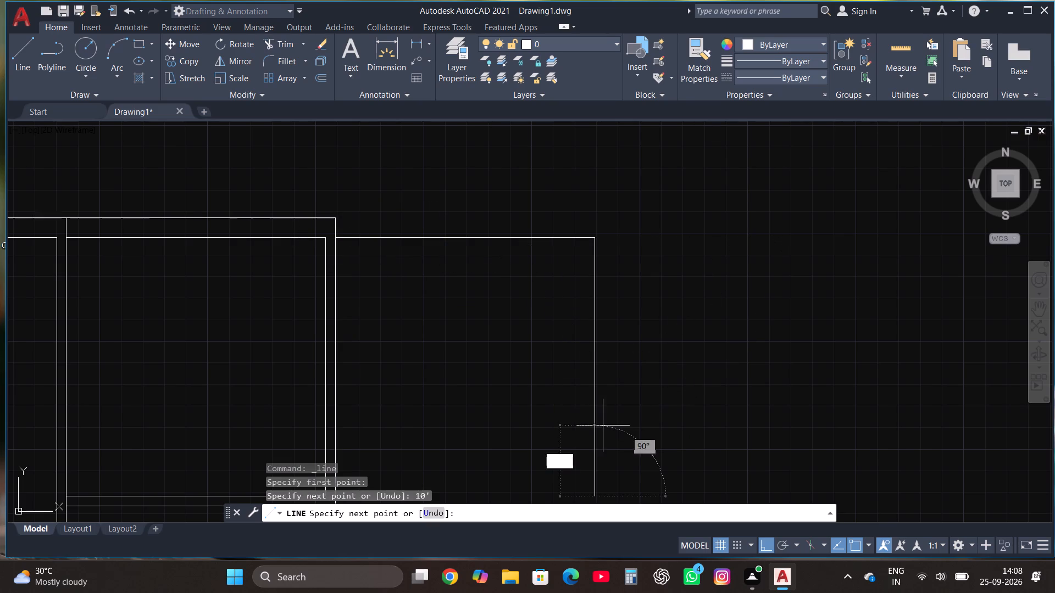
{"action": "scroll", "coordinate": [603, 405], "scroll_direction": "down", "scroll_amount": 1}
{"action": "type", "text": "10'"}
{"action": "key", "text": "Return"}
{"action": "key", "text": "Escape"}
Offset the right and bottom lines of the new 10' by 10' room outward by 4.5".
{"action": "left_click", "coordinate": [595, 420]}
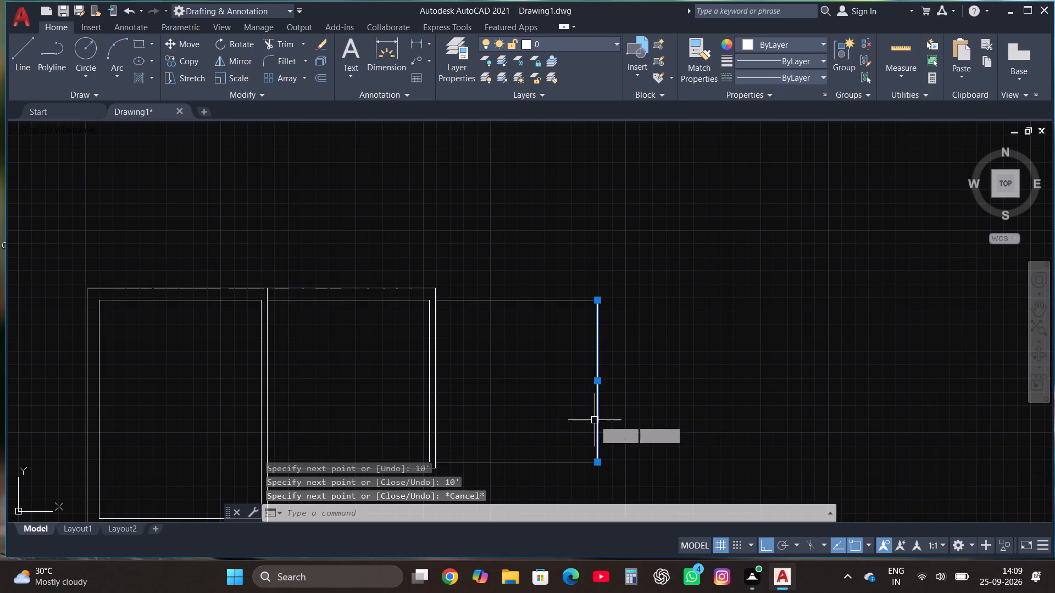
{"action": "left_click", "coordinate": [322, 77]}
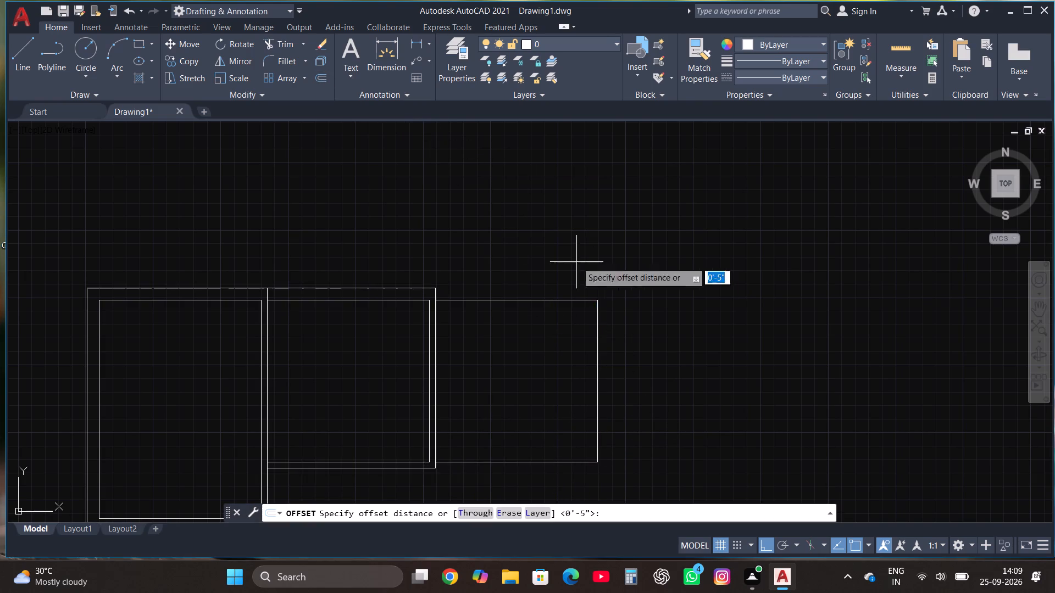
{"action": "left_click", "coordinate": [597, 343]}
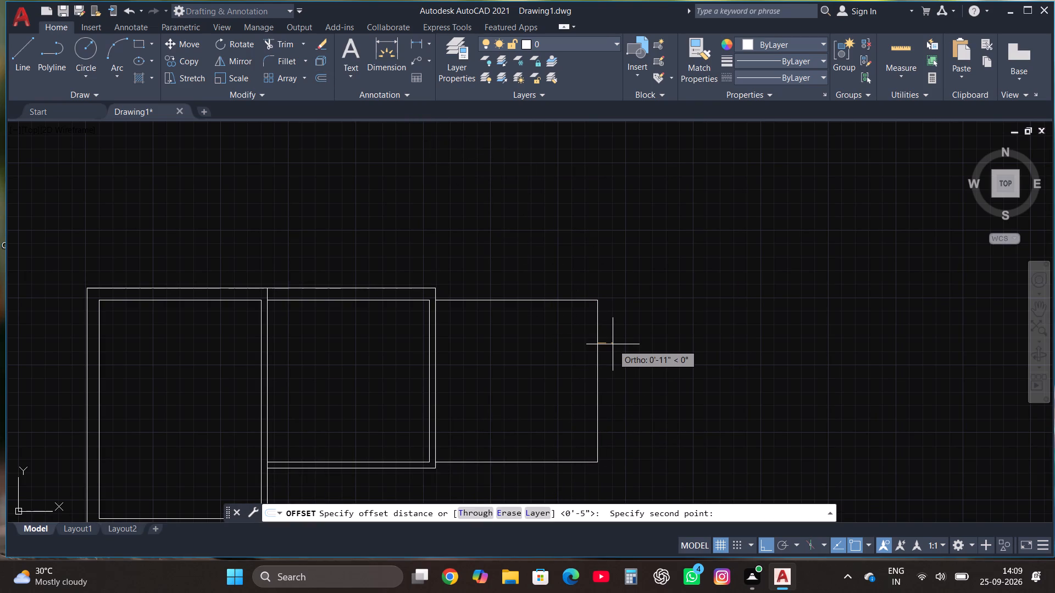
{"action": "type", "text": "4.5\""}
{"action": "key", "text": "Return"}
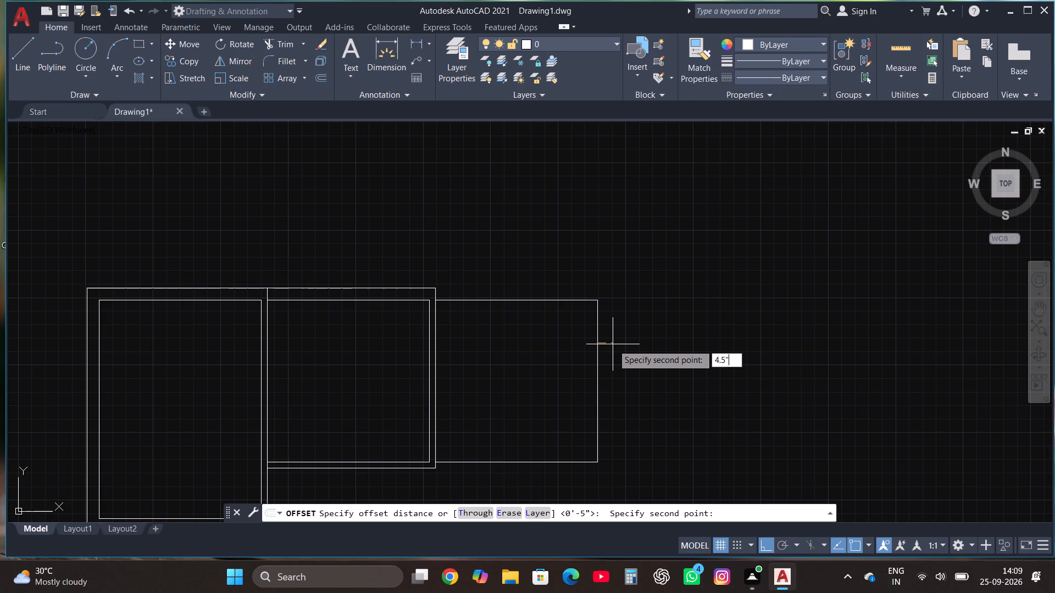
{"action": "left_click", "coordinate": [613, 344]}
{"action": "scroll", "coordinate": [594, 366], "scroll_direction": "down", "scroll_amount": 2}
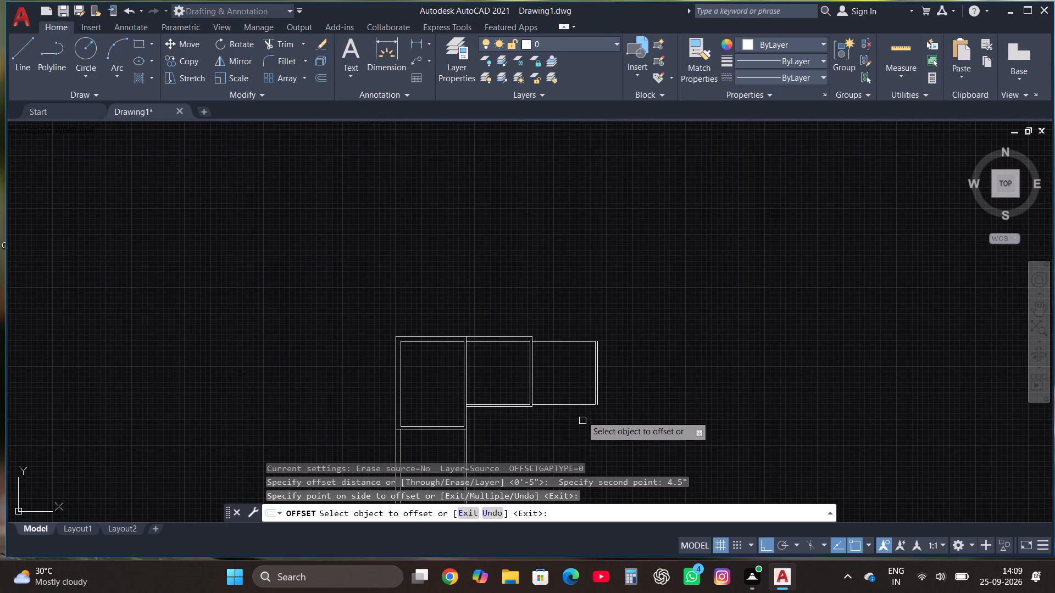
{"action": "left_click", "coordinate": [579, 405]}
{"action": "left_click", "coordinate": [579, 422]}
Offset the top line of the new 10' by 10' room outward by 9".
{"action": "scroll", "coordinate": [575, 350], "scroll_direction": "up", "scroll_amount": 3}
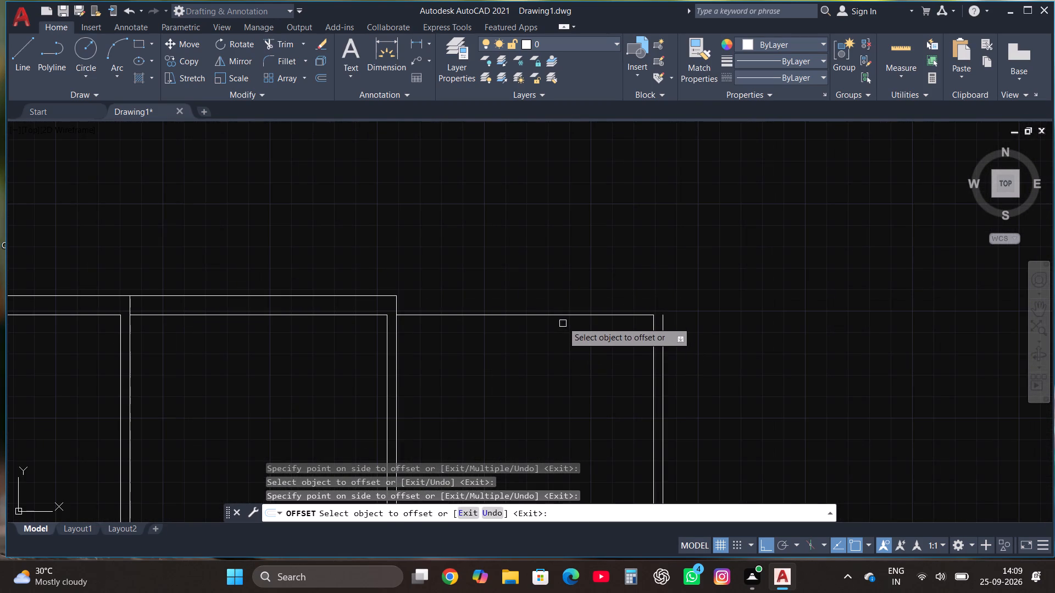
{"action": "left_click", "coordinate": [566, 315]}
{"action": "type", "text": "9\""}
{"action": "key", "text": "Return"}
{"action": "key", "text": "Escape"}
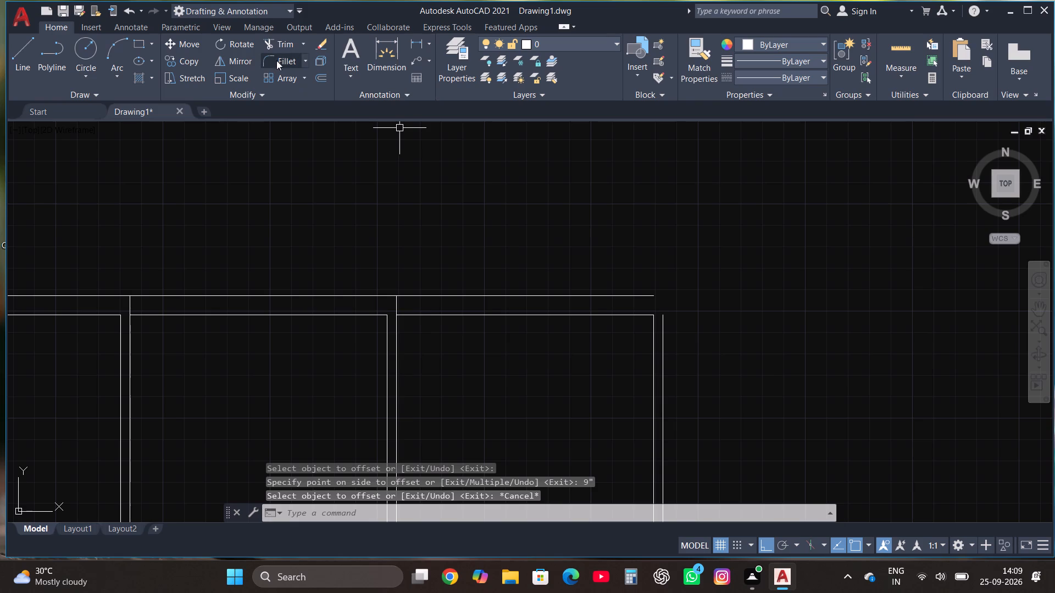
Fillet the outer wall lines of the new 10' by 10' room into square corners at the top-right and bottom-right.
{"action": "left_click", "coordinate": [279, 55]}
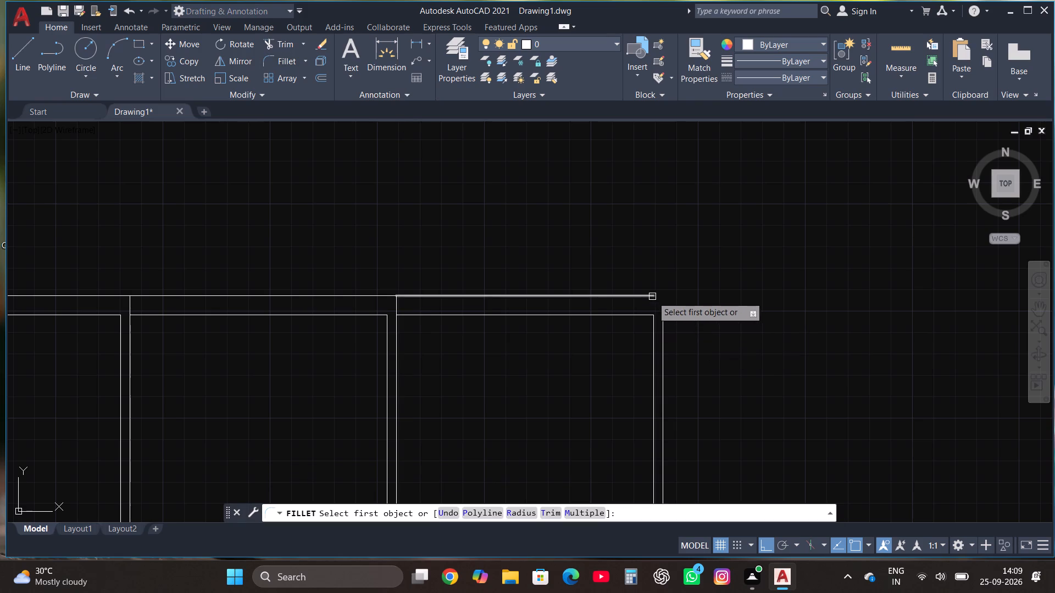
{"action": "left_click", "coordinate": [652, 296]}
{"action": "left_click", "coordinate": [664, 325]}
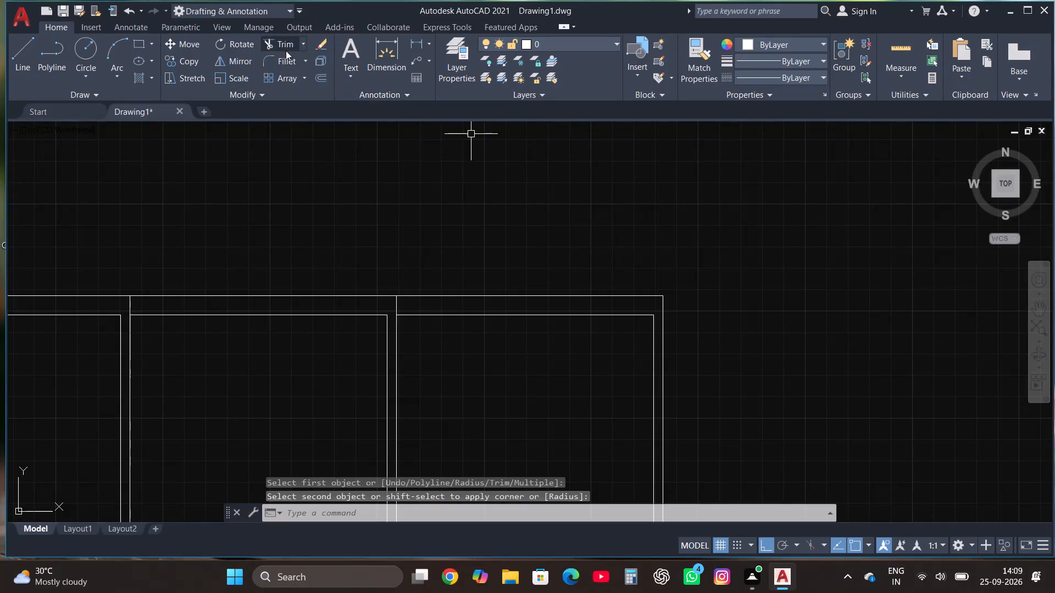
{"action": "left_click", "coordinate": [286, 61]}
{"action": "scroll", "coordinate": [460, 254], "scroll_direction": "down", "scroll_amount": 2}
{"action": "scroll", "coordinate": [525, 407], "scroll_direction": "up", "scroll_amount": 2}
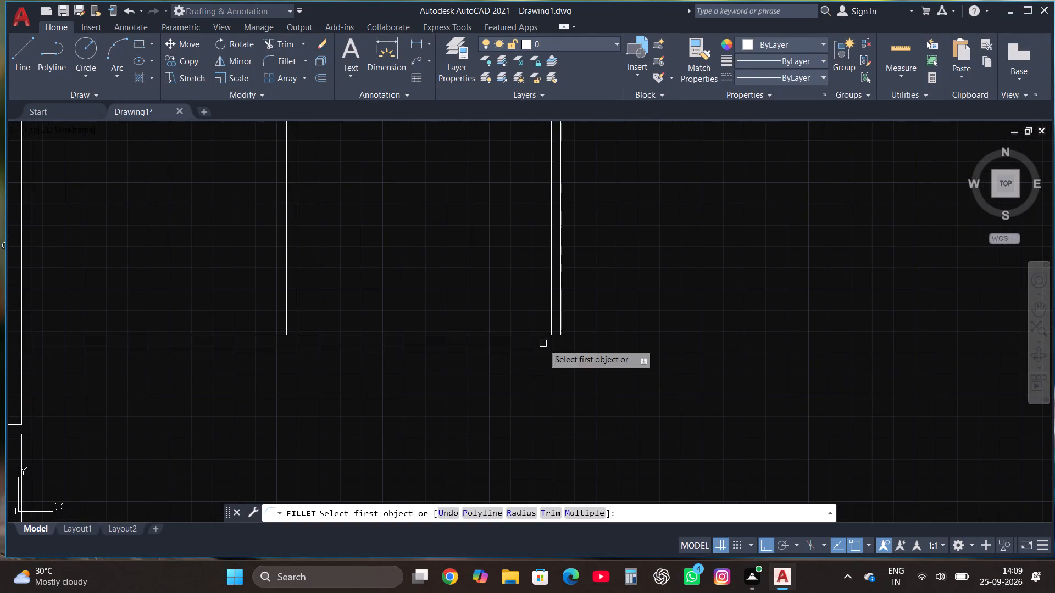
{"action": "left_click", "coordinate": [563, 302]}
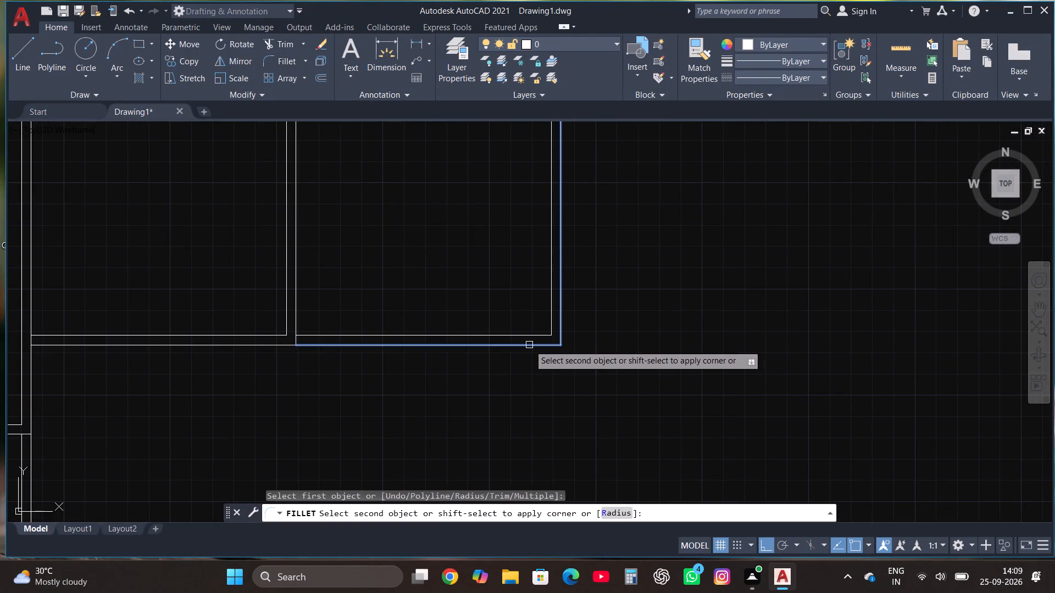
{"action": "left_click", "coordinate": [529, 345]}
{"action": "scroll", "coordinate": [520, 377], "scroll_direction": "down", "scroll_amount": 2}
{"action": "key", "text": "Escape"}
Draw a 10'1" by 13'6" room outline from the top row's outer right wall, level with the inner top line, ending about 6'-11" up the shared side.
{"action": "scroll", "coordinate": [506, 383], "scroll_direction": "down", "scroll_amount": 1}
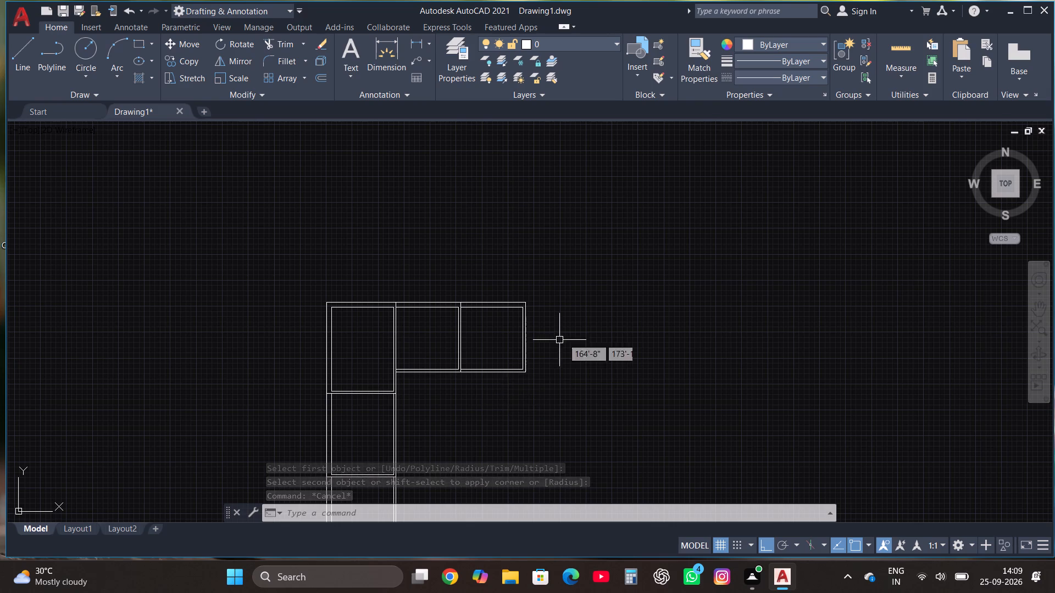
{"action": "scroll", "coordinate": [588, 312], "scroll_direction": "up", "scroll_amount": 1}
{"action": "left_click", "coordinate": [24, 51]}
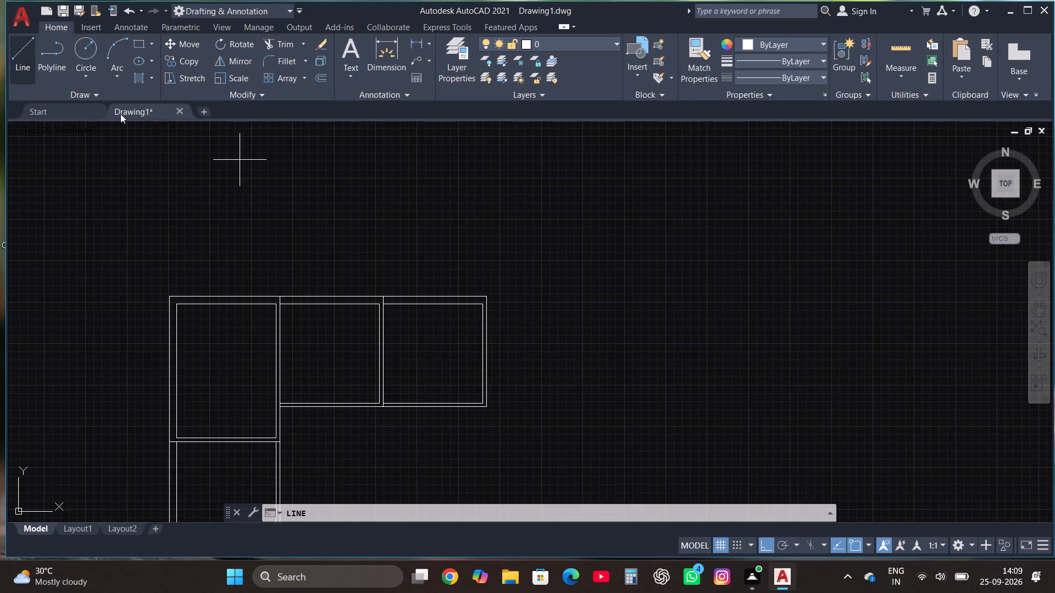
{"action": "scroll", "coordinate": [524, 374], "scroll_direction": "up", "scroll_amount": 1}
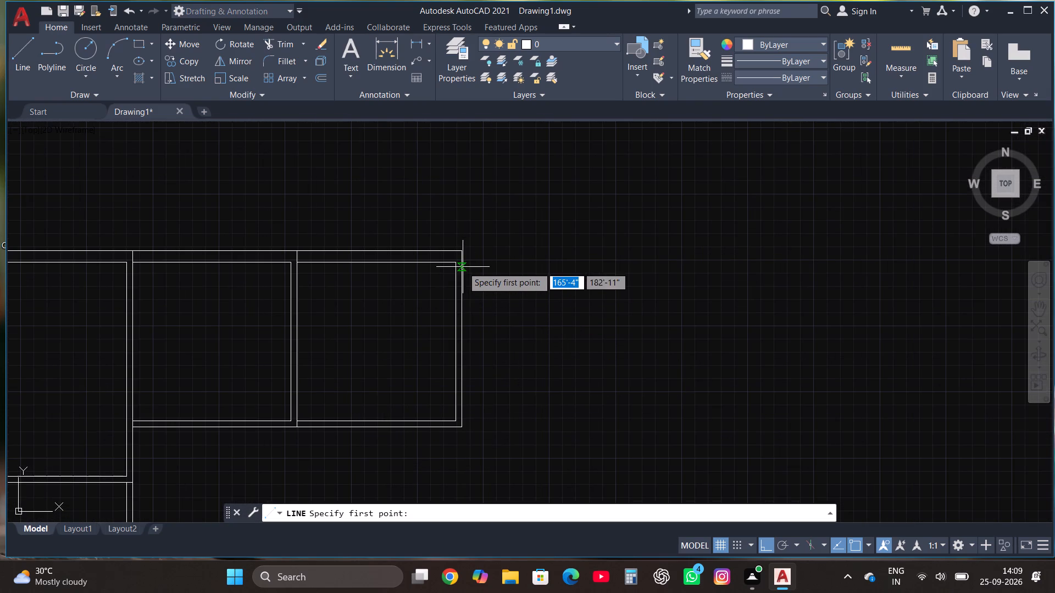
{"action": "scroll", "coordinate": [458, 264], "scroll_direction": "up", "scroll_amount": 2}
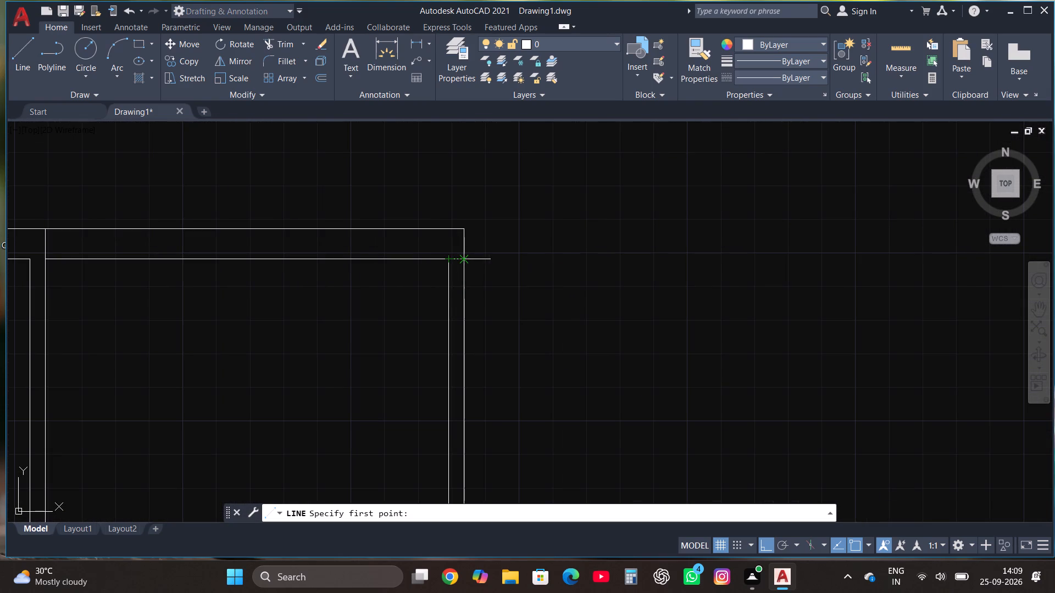
{"action": "left_click", "coordinate": [463, 259]}
{"action": "type", "text": "10'1\""}
{"action": "key", "text": "Return"}
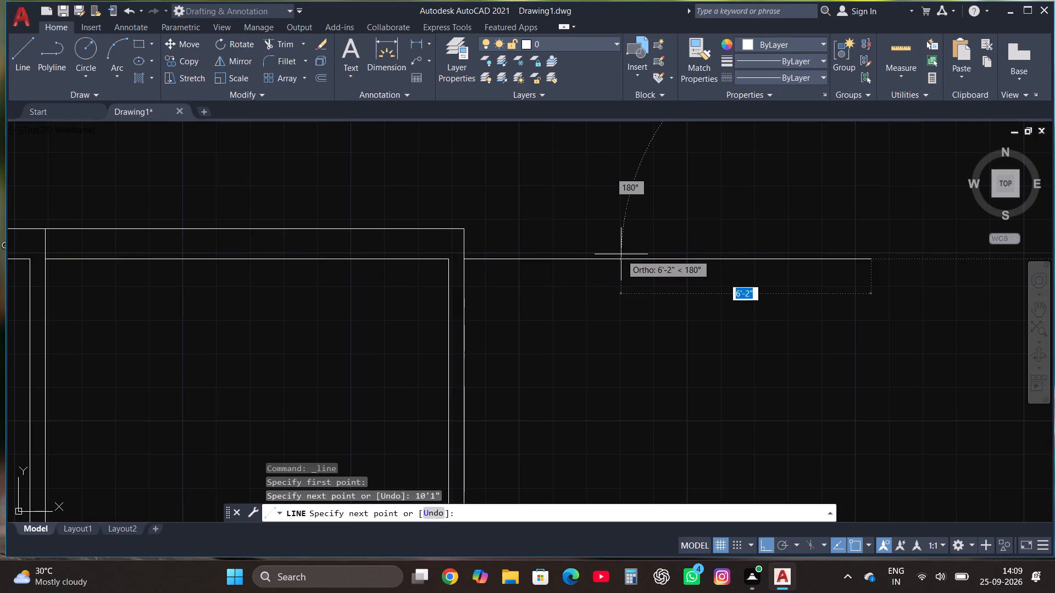
{"action": "scroll", "coordinate": [621, 254], "scroll_direction": "down", "scroll_amount": 1}
{"action": "type", "text": "13"}
{"action": "key", "text": "apostrophe"}
{"action": "type", "text": "6\""}
{"action": "key", "text": "Return"}
{"action": "scroll", "coordinate": [731, 352], "scroll_direction": "down", "scroll_amount": 3}
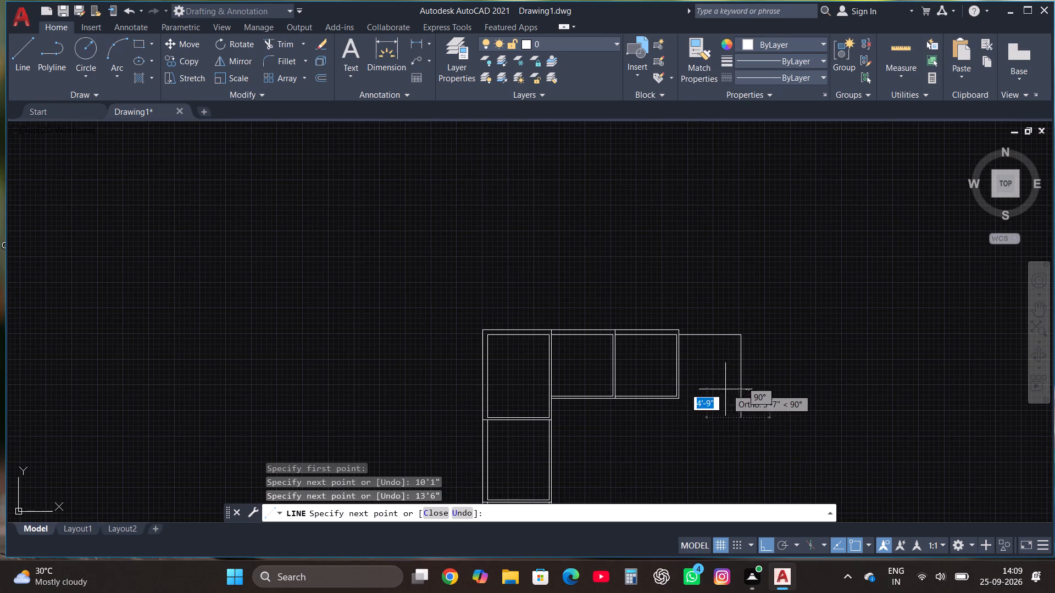
{"action": "scroll", "coordinate": [701, 413], "scroll_direction": "up", "scroll_amount": 1}
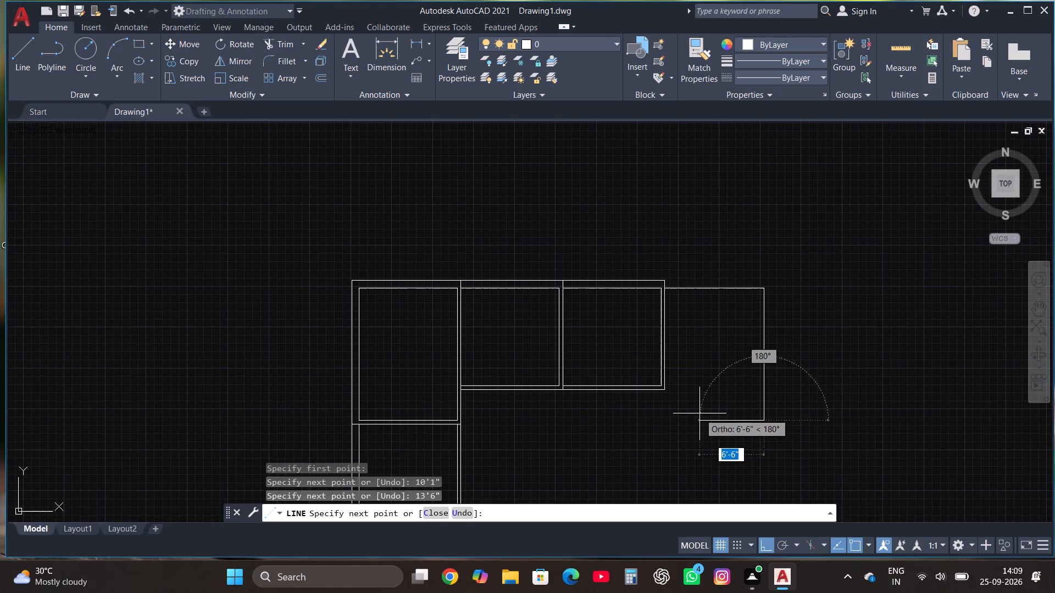
{"action": "type", "text": "10'2"}
{"action": "key", "text": "BackSpace"}
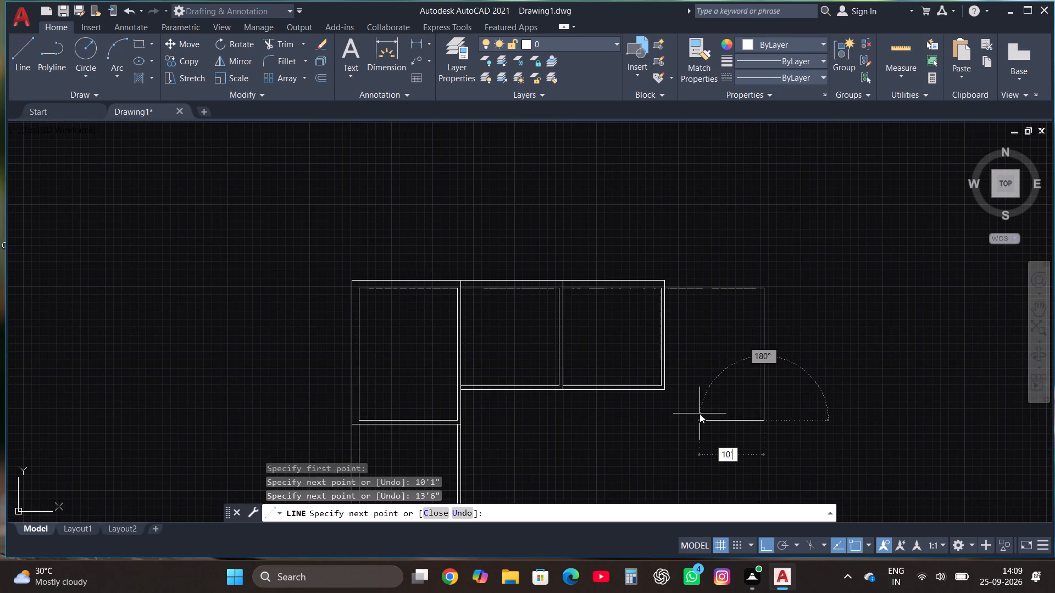
{"action": "type", "text": "1\""}
{"action": "key", "text": "Return"}
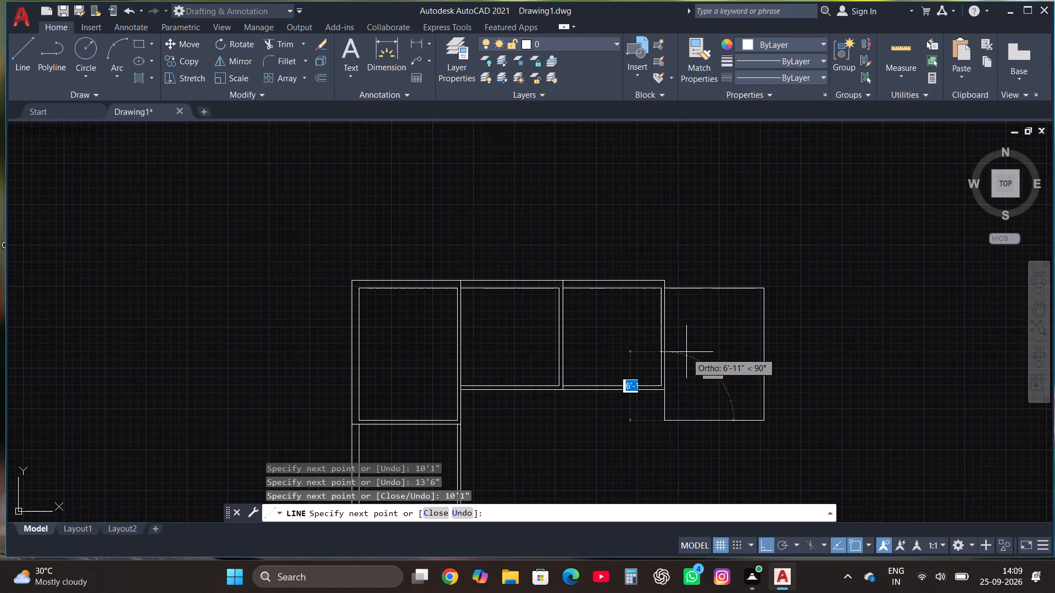
{"action": "left_click", "coordinate": [686, 352]}
{"action": "key", "text": "Escape"}
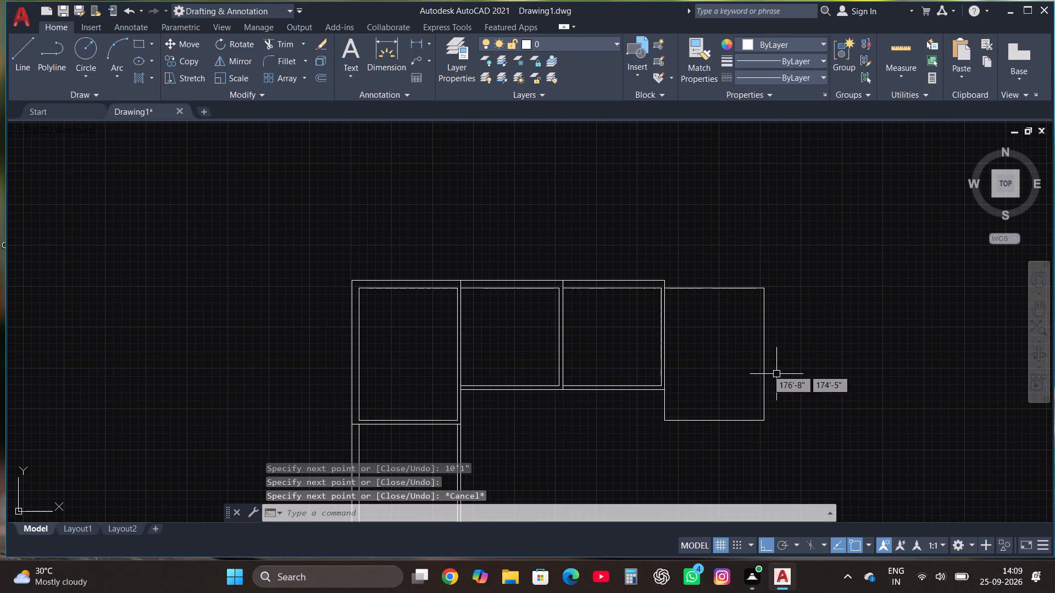
Offset the top and right lines of the new 10'1" by 13'6" room outward by 9".
{"action": "left_click", "coordinate": [719, 295]}
{"action": "left_click", "coordinate": [714, 278]}
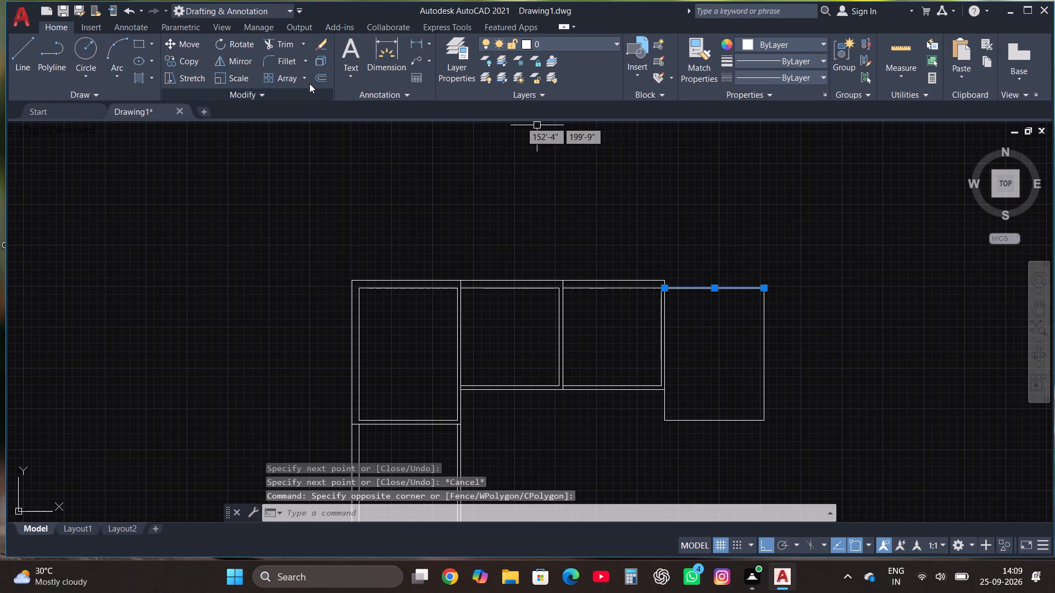
{"action": "left_click", "coordinate": [319, 74]}
{"action": "left_click", "coordinate": [685, 289]}
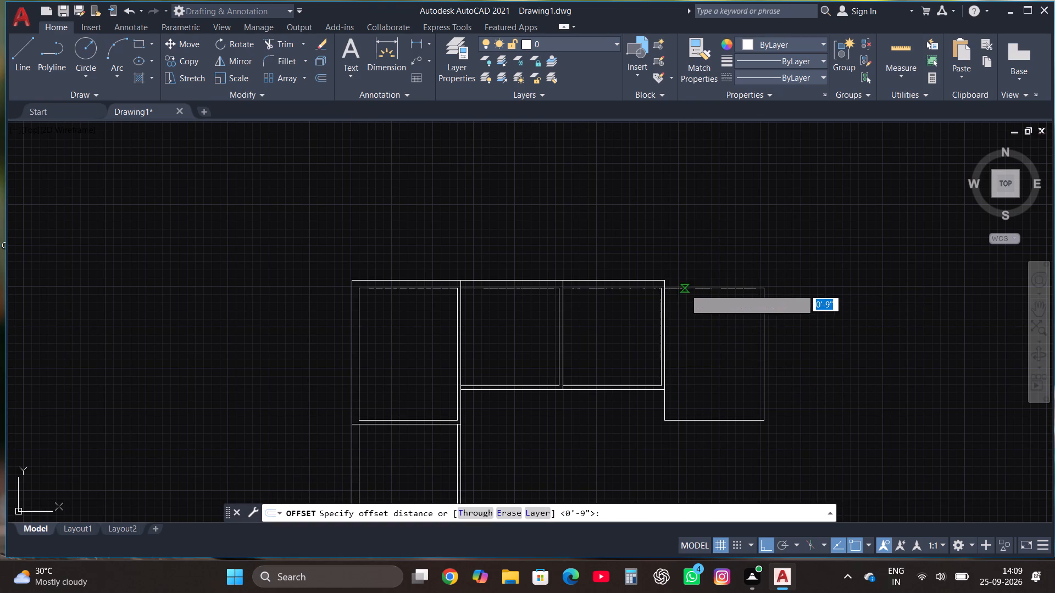
{"action": "type", "text": "9\""}
{"action": "key", "text": "Return"}
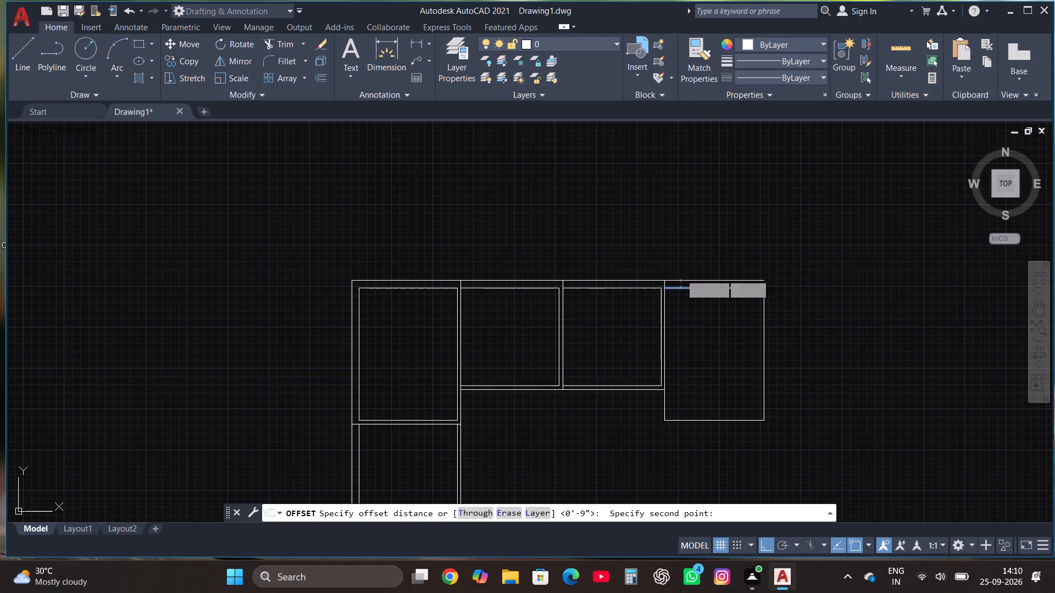
{"action": "left_click", "coordinate": [681, 275]}
{"action": "left_click", "coordinate": [764, 351]}
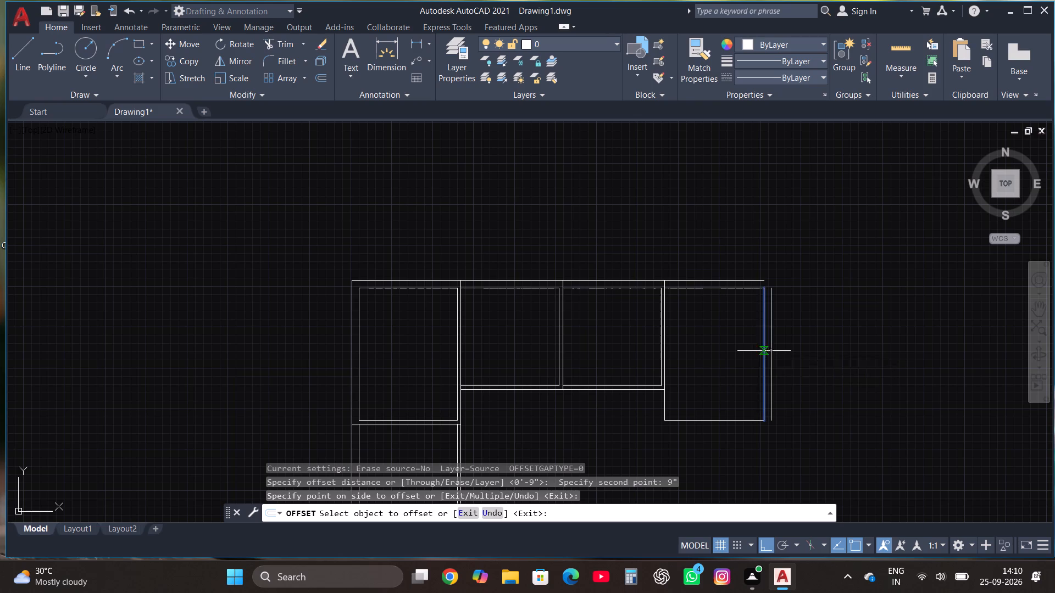
{"action": "left_click", "coordinate": [782, 350]}
Offset the bottom line and the short lower-left line of the 10'1" by 13'6" room outward by 4.5".
{"action": "left_click", "coordinate": [723, 423]}
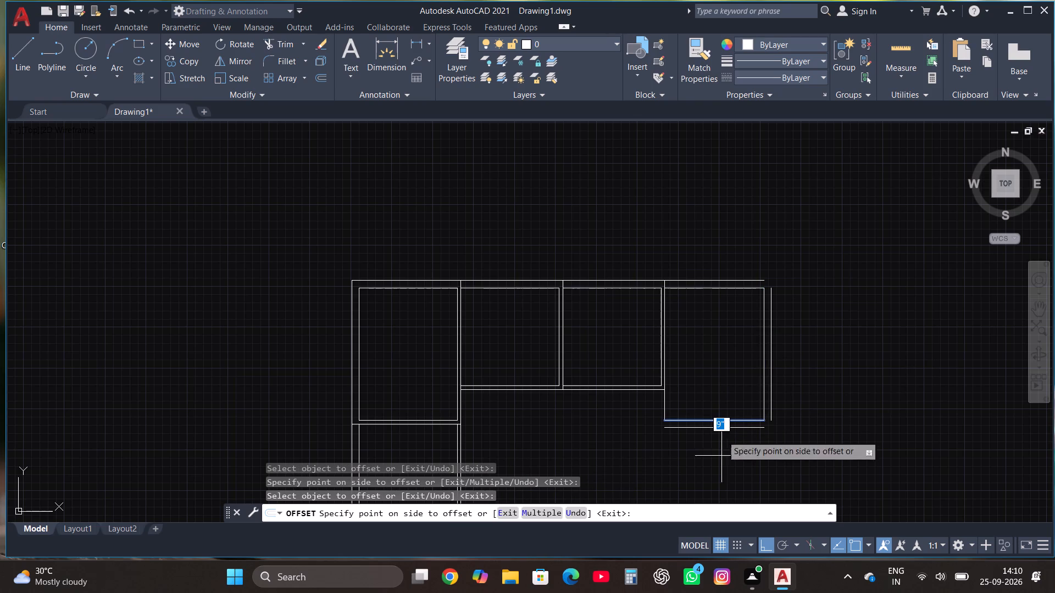
{"action": "type", "text": "4.5\""}
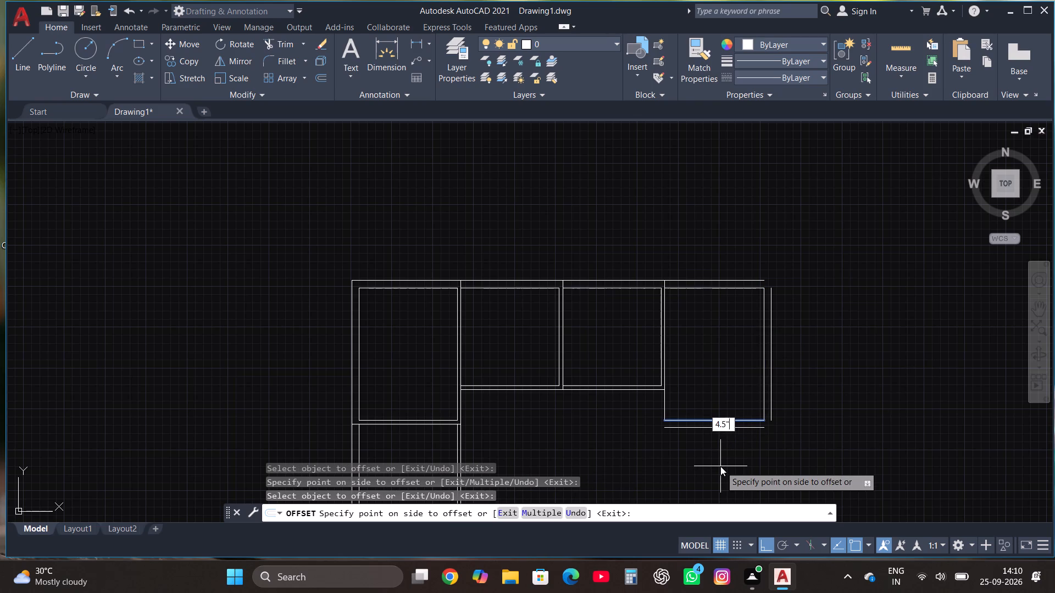
{"action": "key", "text": "Return"}
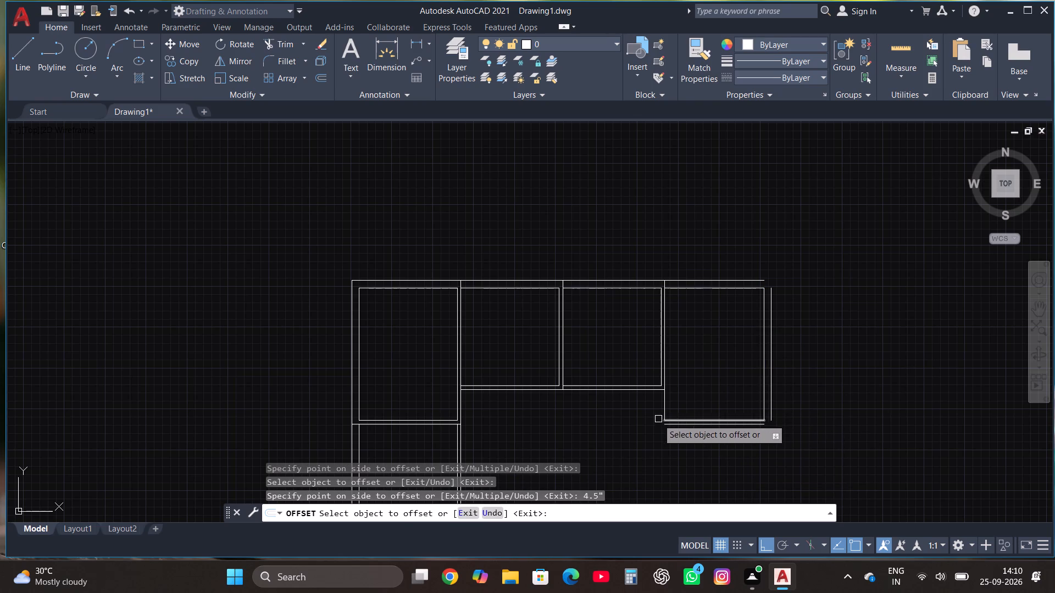
{"action": "left_click", "coordinate": [666, 405]}
{"action": "type", "text": "4.5\""}
{"action": "key", "text": "Return"}
{"action": "key", "text": "Escape"}
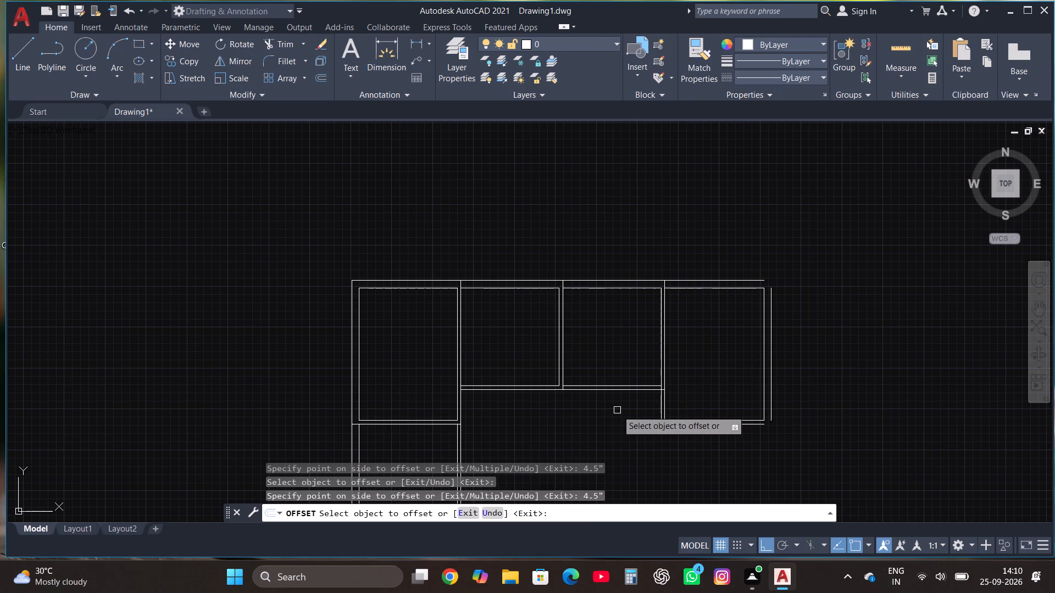
Fillet the outer wall lines of the 10'1" by 13'6" room into square corners at the top-right, bottom-left and bottom-right.
{"action": "left_click", "coordinate": [280, 61]}
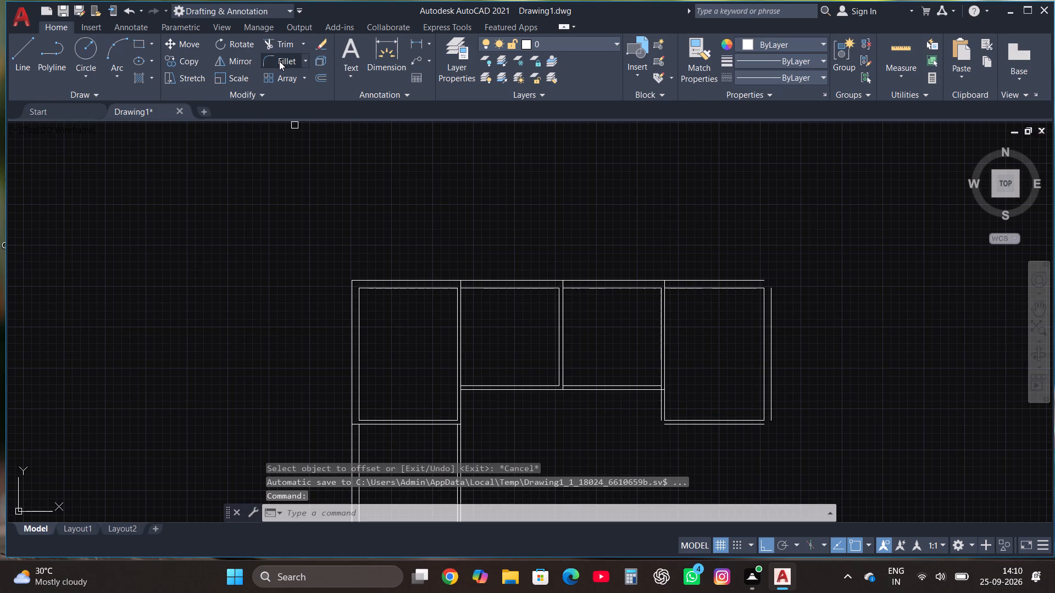
{"action": "left_click", "coordinate": [769, 308]}
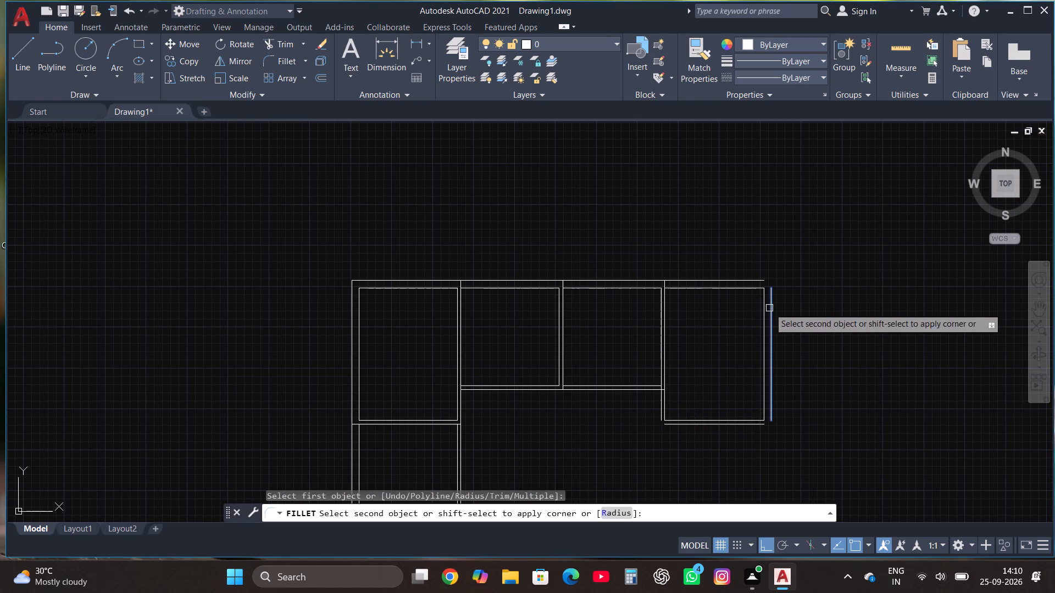
{"action": "left_click", "coordinate": [757, 282]}
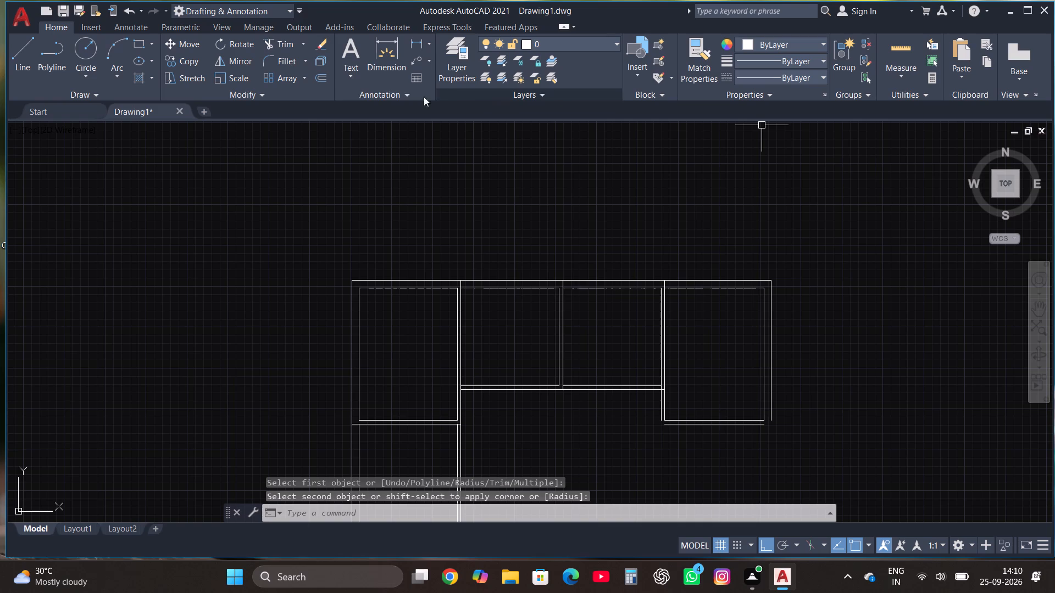
{"action": "left_click", "coordinate": [280, 64]}
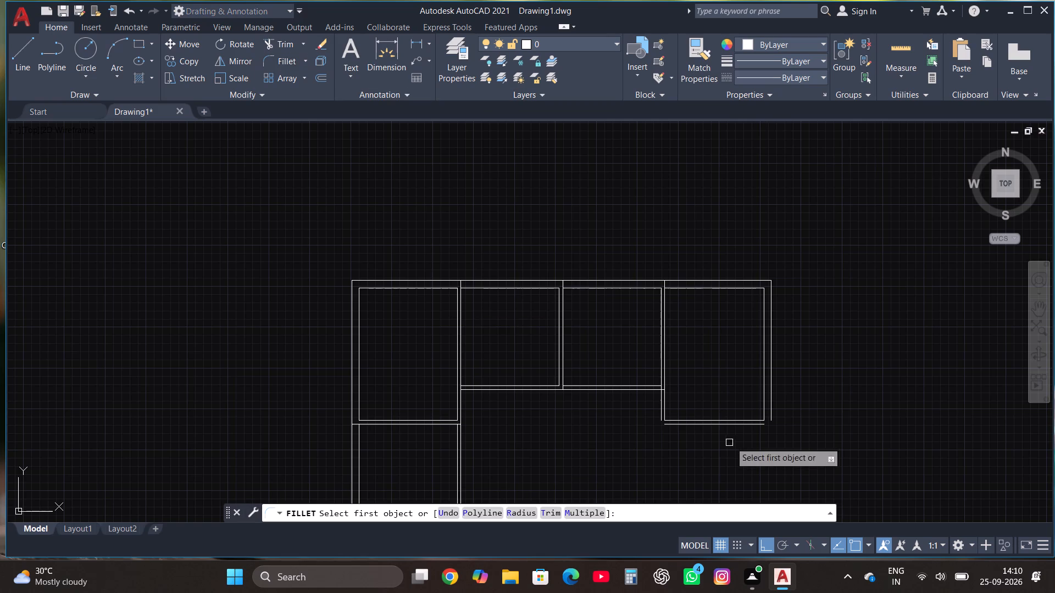
{"action": "left_click", "coordinate": [660, 418]}
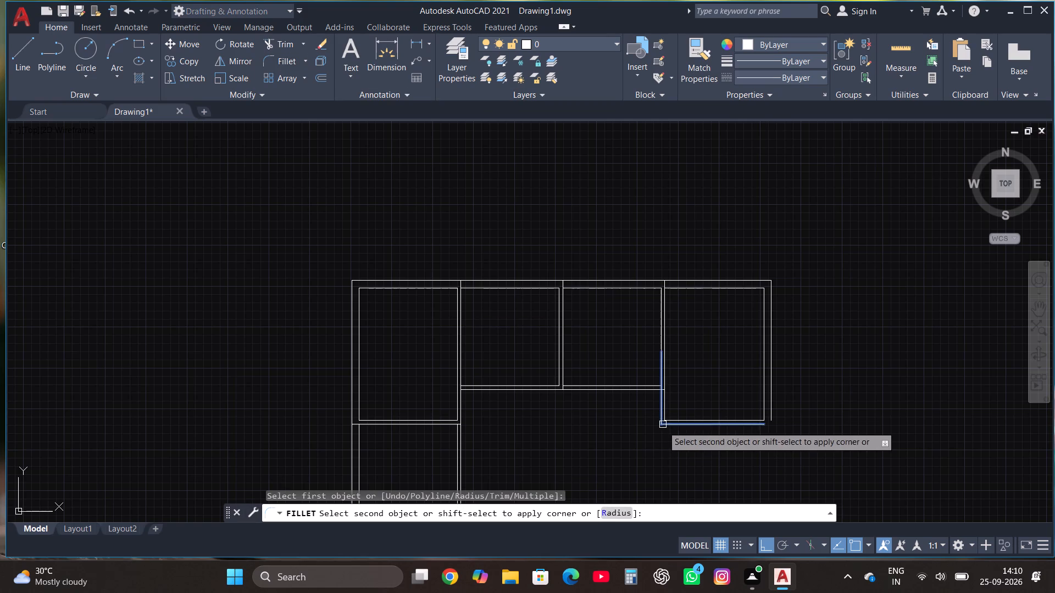
{"action": "left_click", "coordinate": [670, 427]}
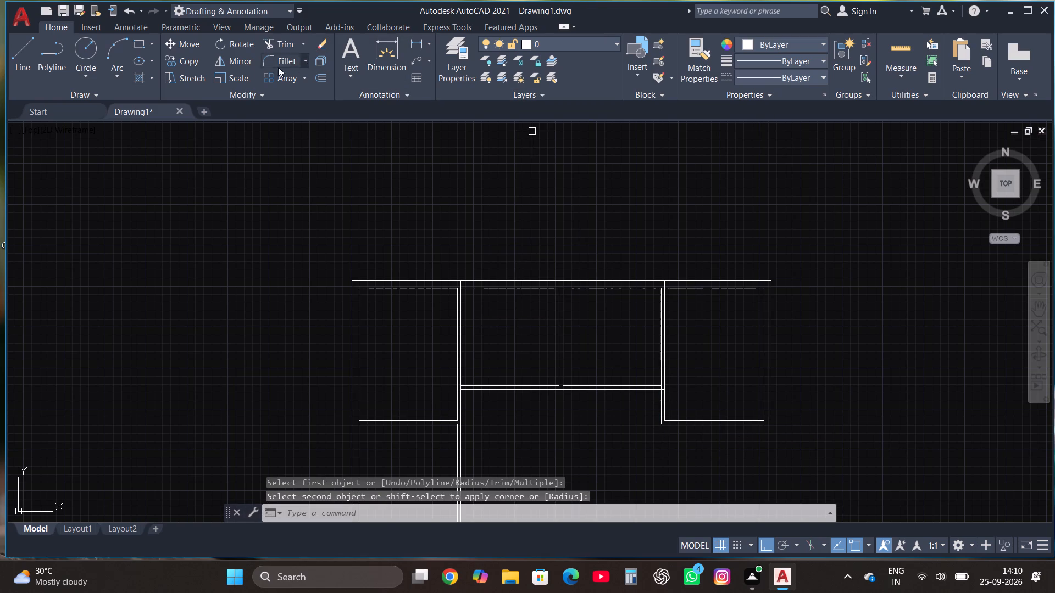
{"action": "left_click", "coordinate": [279, 55]}
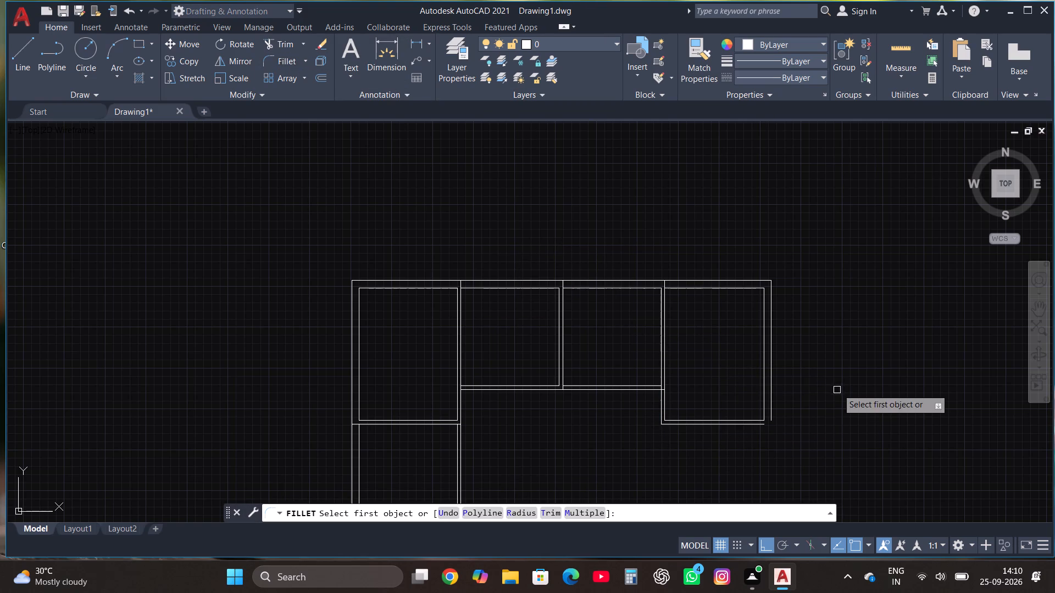
{"action": "left_click", "coordinate": [770, 386]}
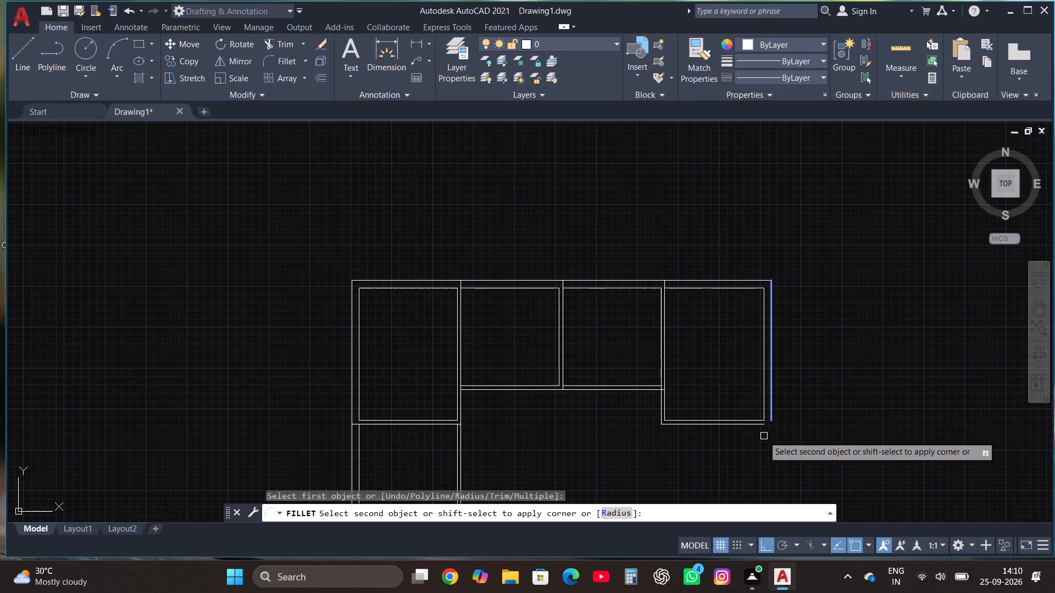
{"action": "left_click", "coordinate": [751, 426]}
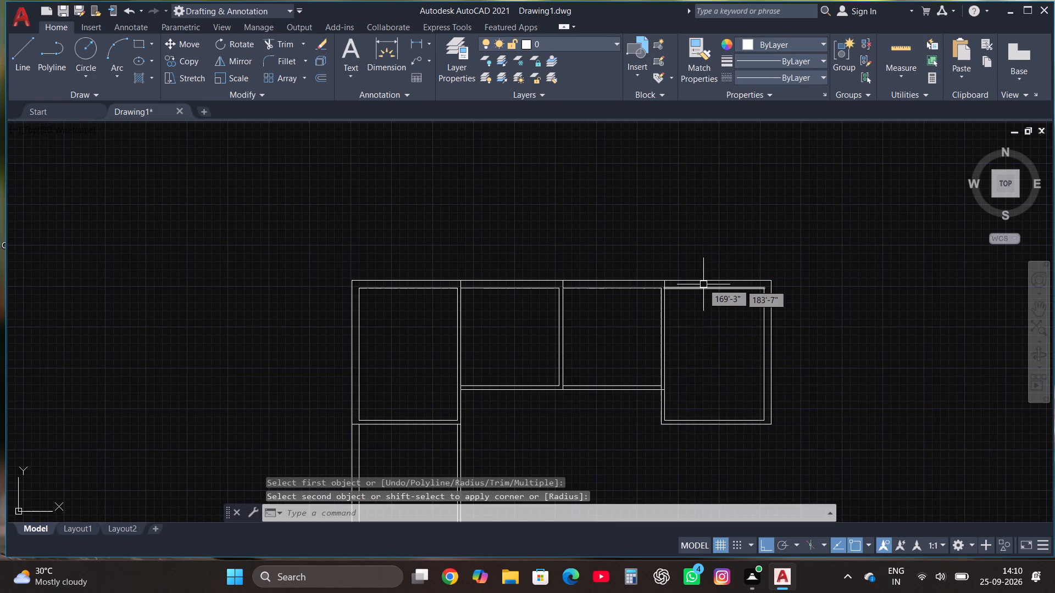
Trim the leftover wall line pieces where the 10'1" by 13'6" room meets its neighbour, at the top wall and at the neighbour's bottom-right corner.
{"action": "scroll", "coordinate": [703, 283], "scroll_direction": "up", "scroll_amount": 1}
{"action": "left_click", "coordinate": [289, 45]}
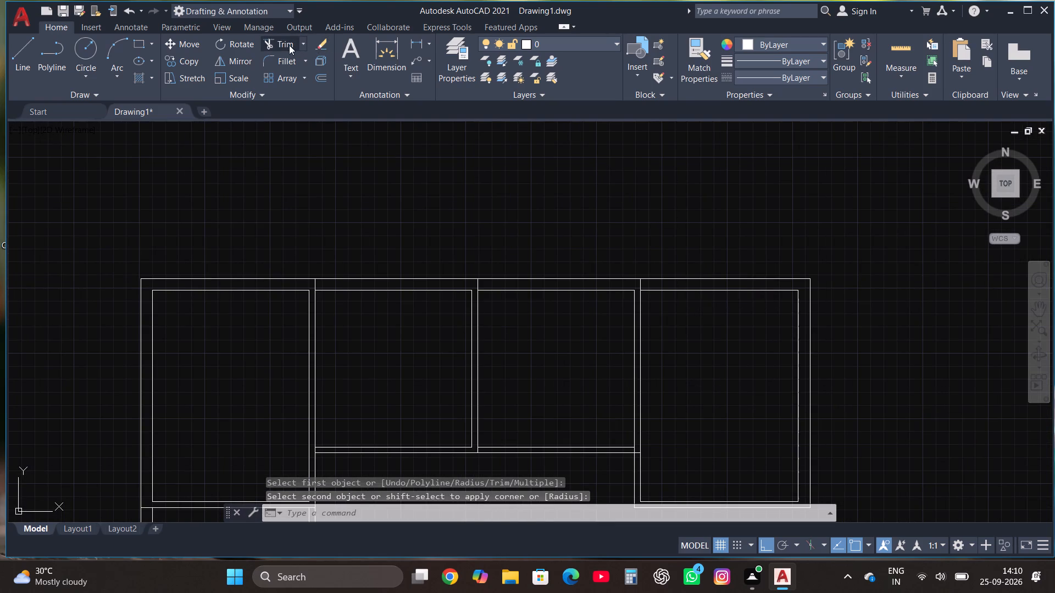
{"action": "left_click", "coordinate": [642, 286]}
{"action": "scroll", "coordinate": [666, 221], "scroll_direction": "down", "scroll_amount": 1}
{"action": "scroll", "coordinate": [650, 379], "scroll_direction": "up", "scroll_amount": 4}
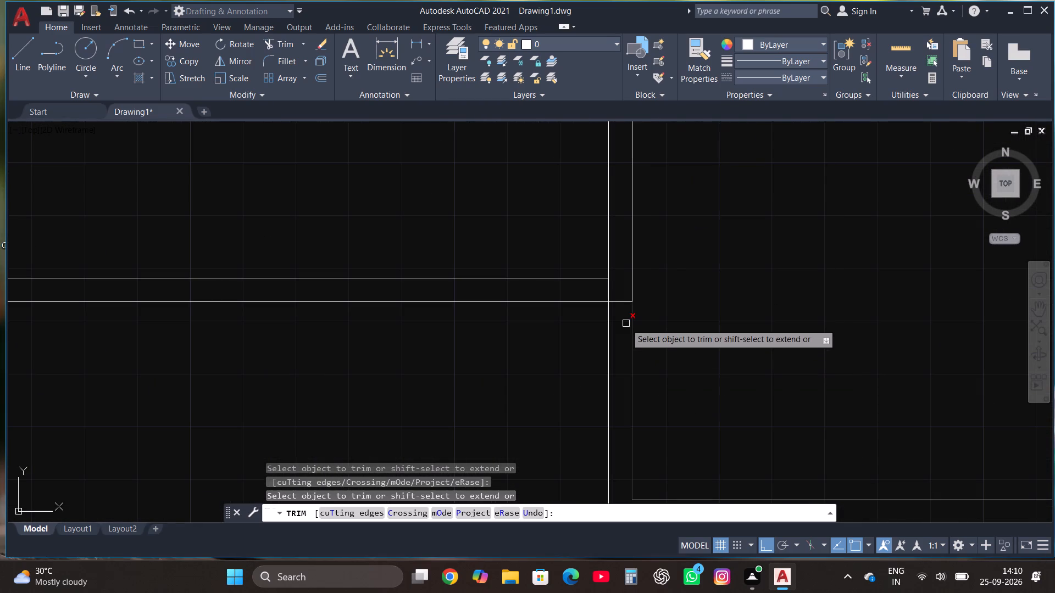
{"action": "left_click", "coordinate": [620, 304]}
{"action": "left_click", "coordinate": [610, 296]}
{"action": "scroll", "coordinate": [529, 354], "scroll_direction": "down", "scroll_amount": 3}
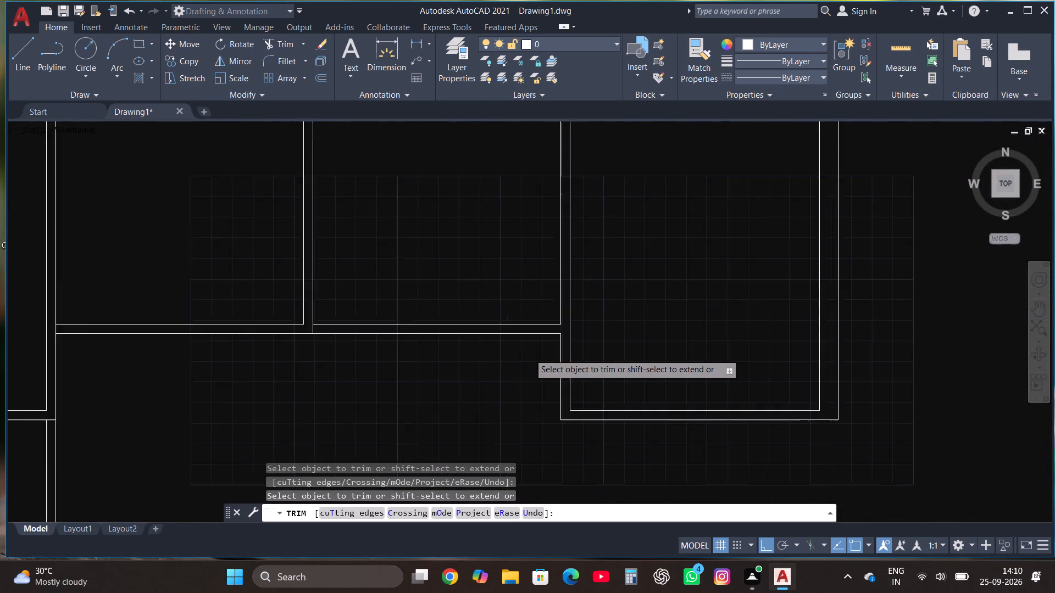
{"action": "key", "text": "Escape"}
Draw a three-sided 10'1" by 13' room below the 10'1" by 13'6" room, starting on its lower outer wall line in line with the inner right wall.
{"action": "scroll", "coordinate": [610, 248], "scroll_direction": "down", "scroll_amount": 3}
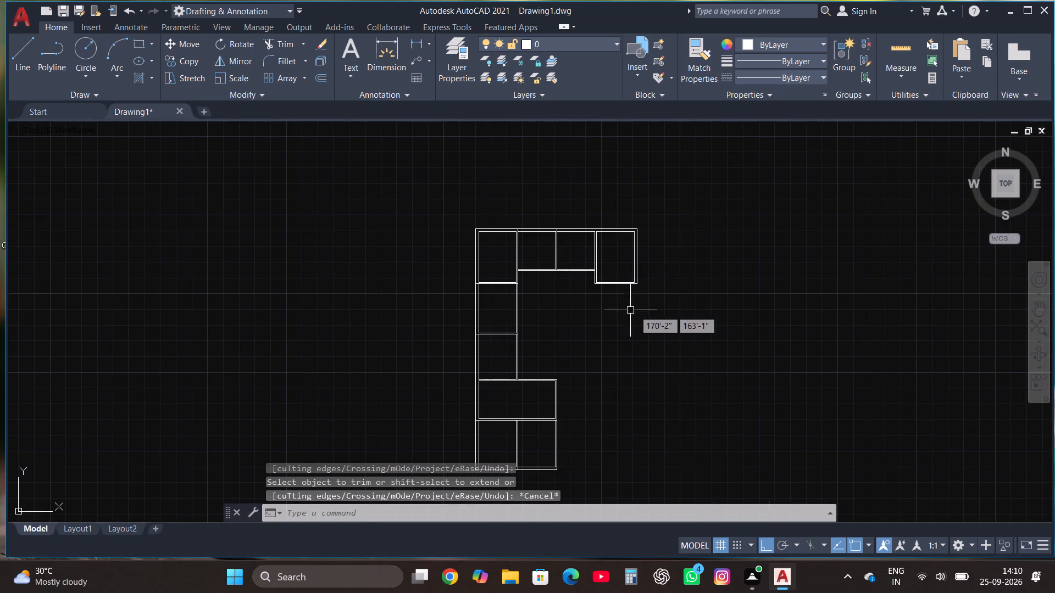
{"action": "scroll", "coordinate": [661, 310], "scroll_direction": "up", "scroll_amount": 2}
{"action": "left_click", "coordinate": [29, 44]}
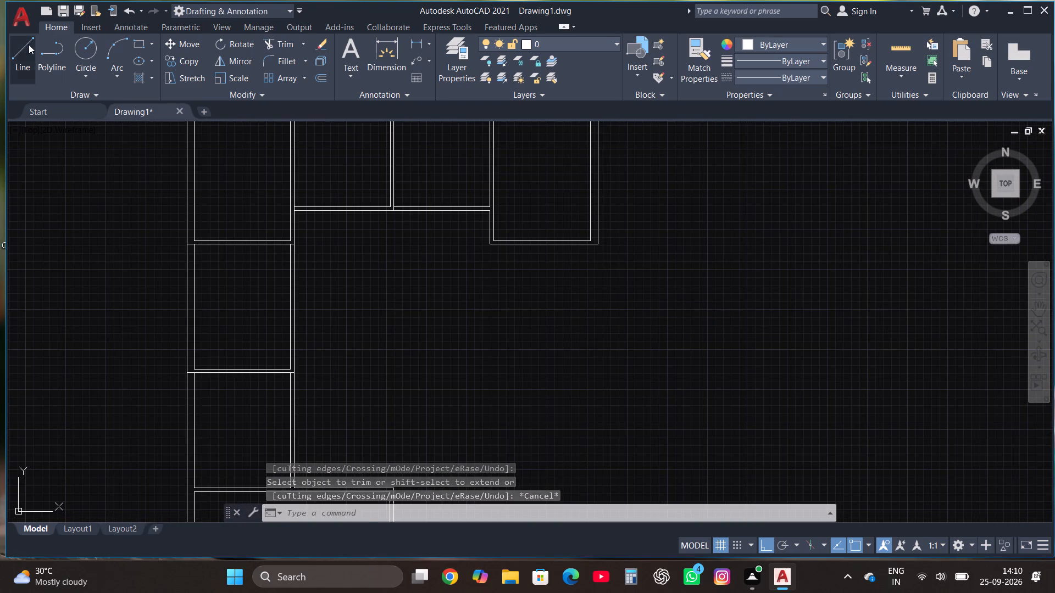
{"action": "scroll", "coordinate": [595, 233], "scroll_direction": "up", "scroll_amount": 2}
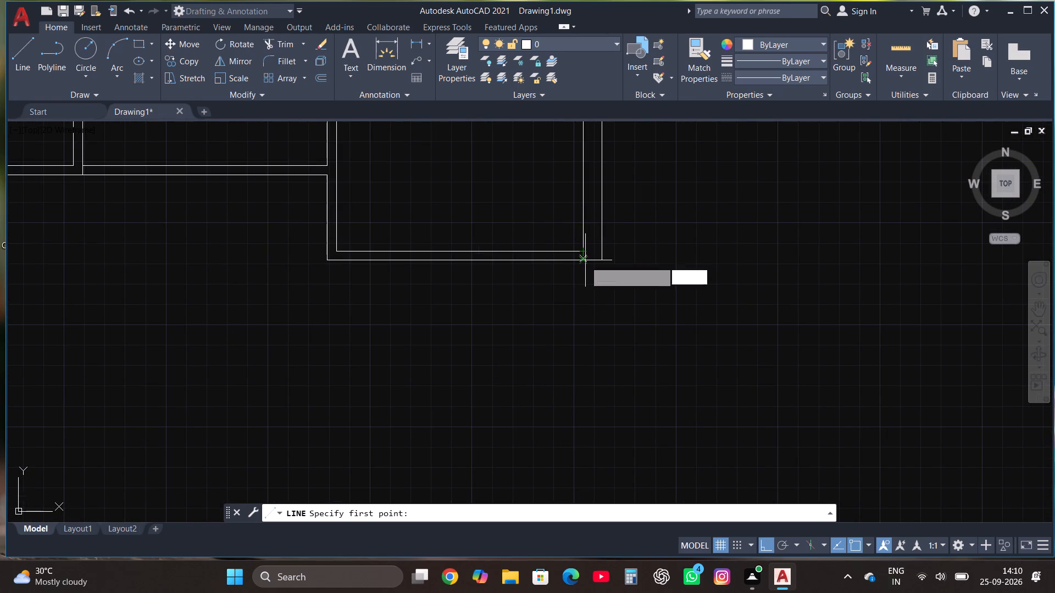
{"action": "left_click", "coordinate": [585, 261]}
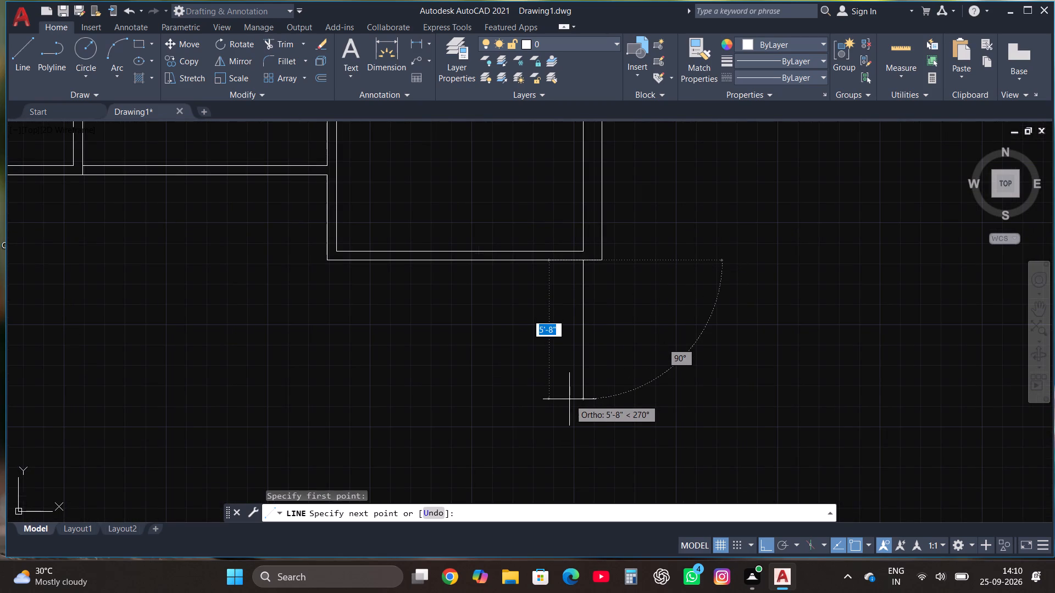
{"action": "type", "text": "13'"}
{"action": "key", "text": "Return"}
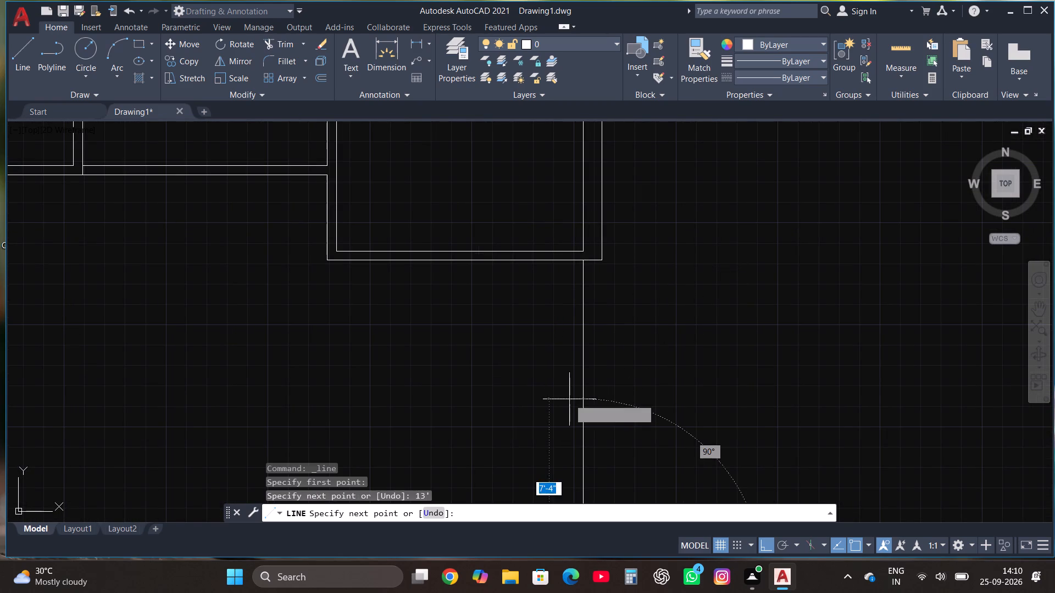
{"action": "scroll", "coordinate": [567, 399], "scroll_direction": "down", "scroll_amount": 3}
{"action": "type", "text": "10'1\""}
{"action": "key", "text": "Return"}
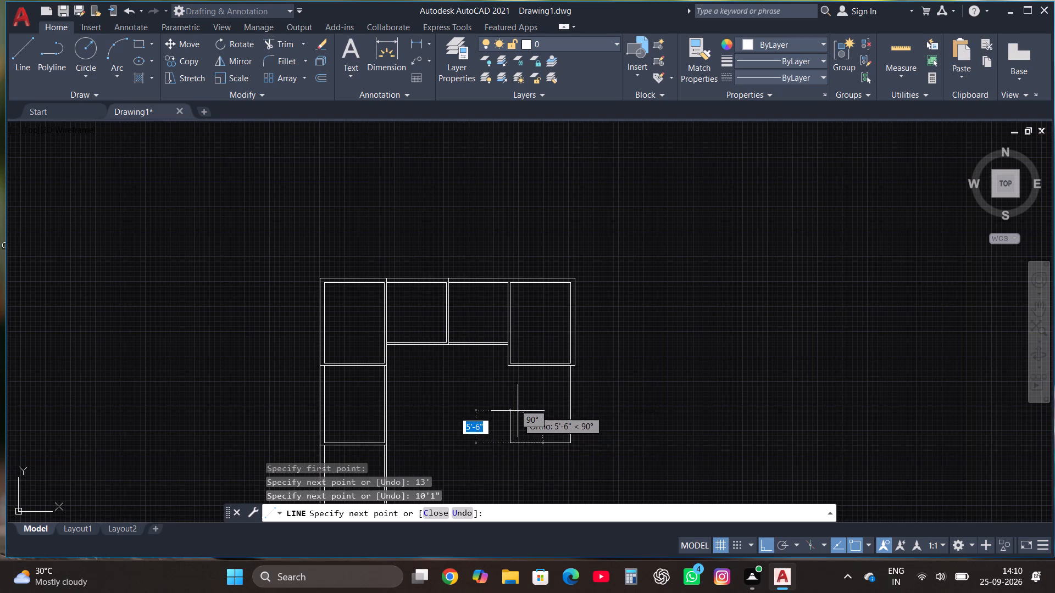
{"action": "type", "text": "13'"}
{"action": "key", "text": "Return"}
{"action": "key", "text": "Escape"}
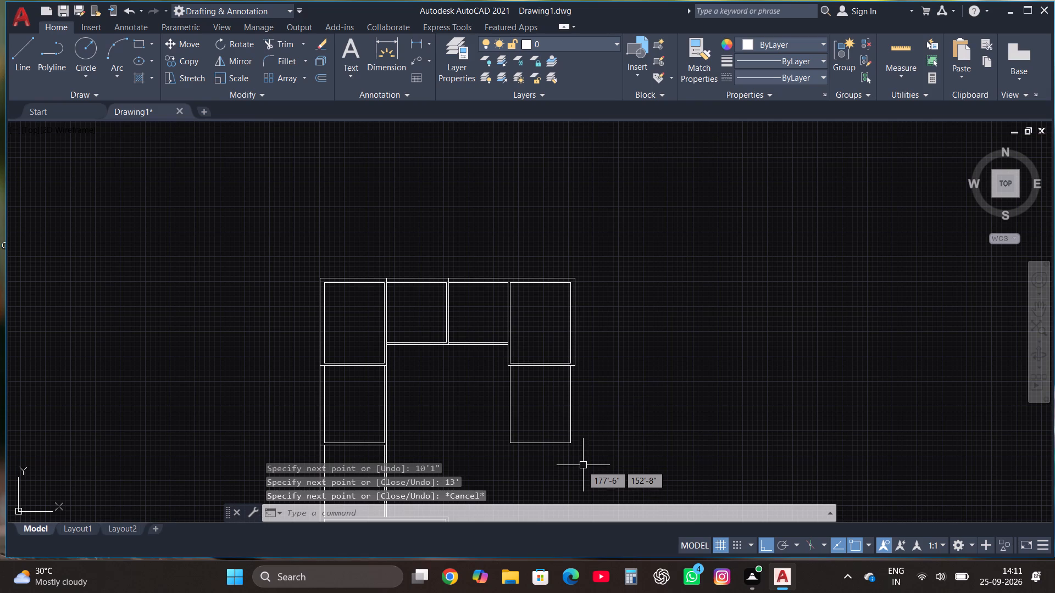
Offset the right line of the new 10'1" by 13' room outward by 9".
{"action": "scroll", "coordinate": [581, 465], "scroll_direction": "up", "scroll_amount": 1}
{"action": "left_click", "coordinate": [588, 418]}
{"action": "left_click", "coordinate": [428, 351]}
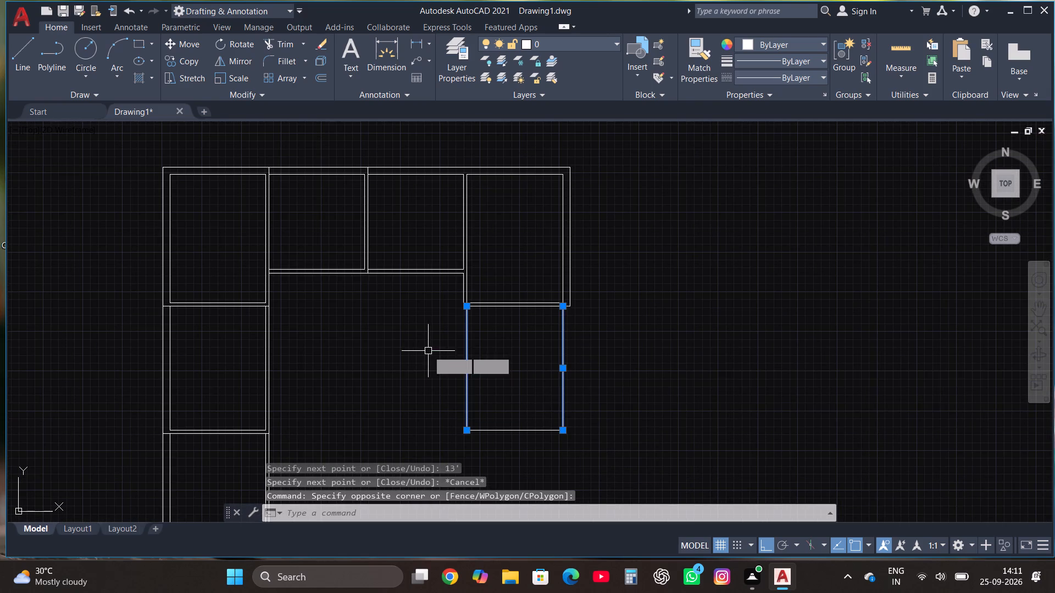
{"action": "left_click", "coordinate": [320, 75]}
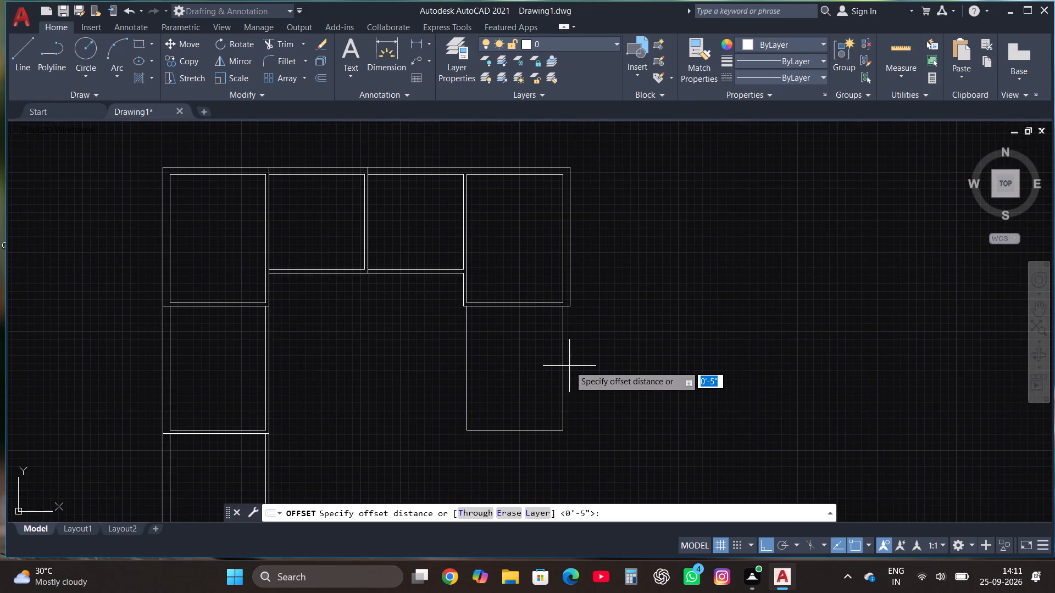
{"action": "left_click", "coordinate": [563, 363]}
{"action": "type", "text": "9\""}
{"action": "key", "text": "Return"}
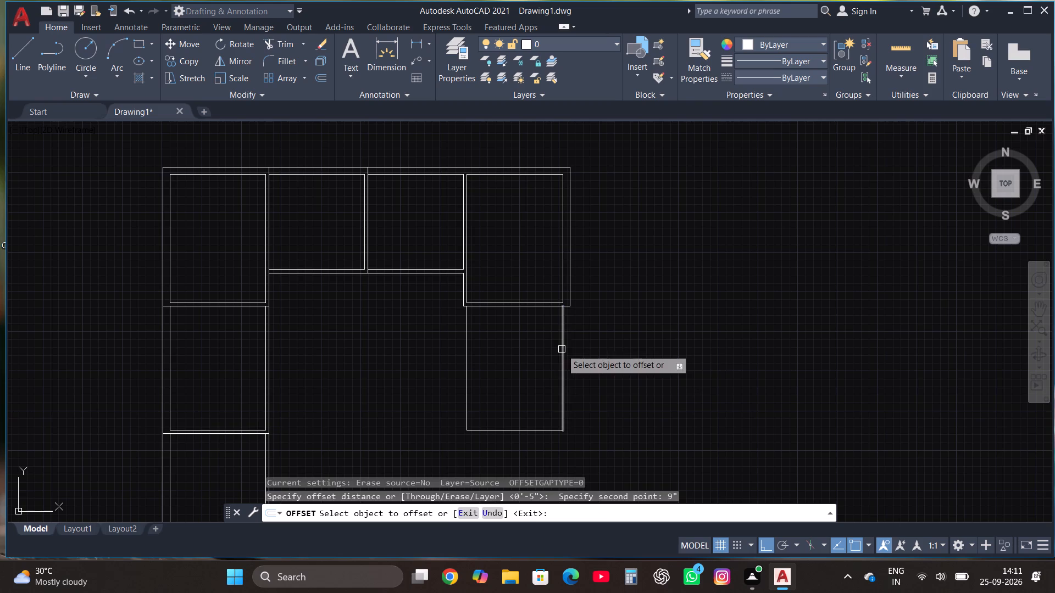
{"action": "left_click", "coordinate": [562, 349]}
{"action": "left_click", "coordinate": [593, 343]}
Offset the bottom and left lines of the 10'1" by 13' room outward by 4.5".
{"action": "scroll", "coordinate": [585, 343], "scroll_direction": "down", "scroll_amount": 1}
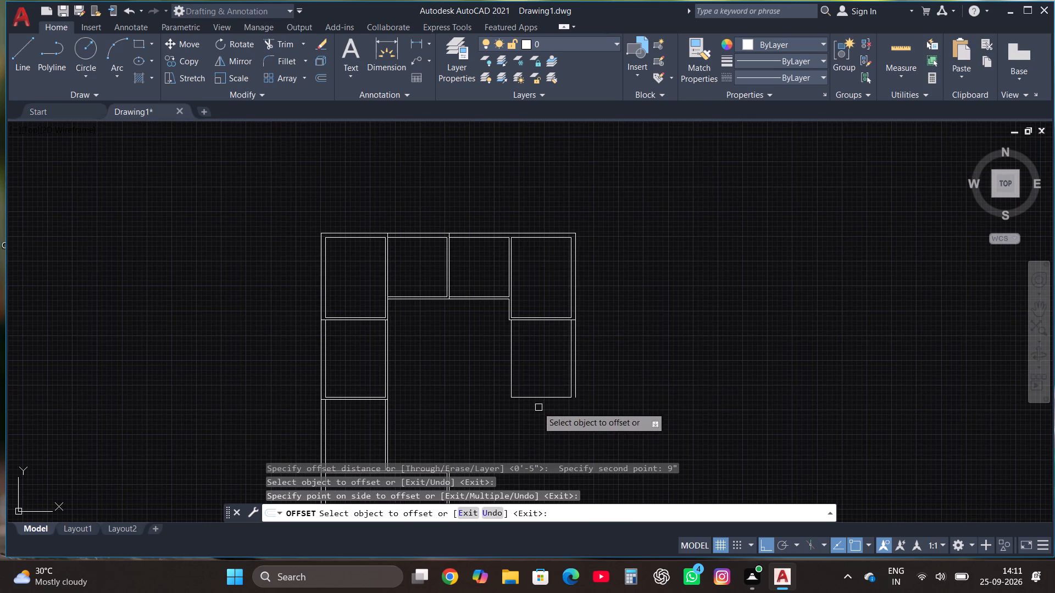
{"action": "left_click", "coordinate": [538, 400]}
{"action": "type", "text": "4.5\""}
{"action": "key", "text": "Return"}
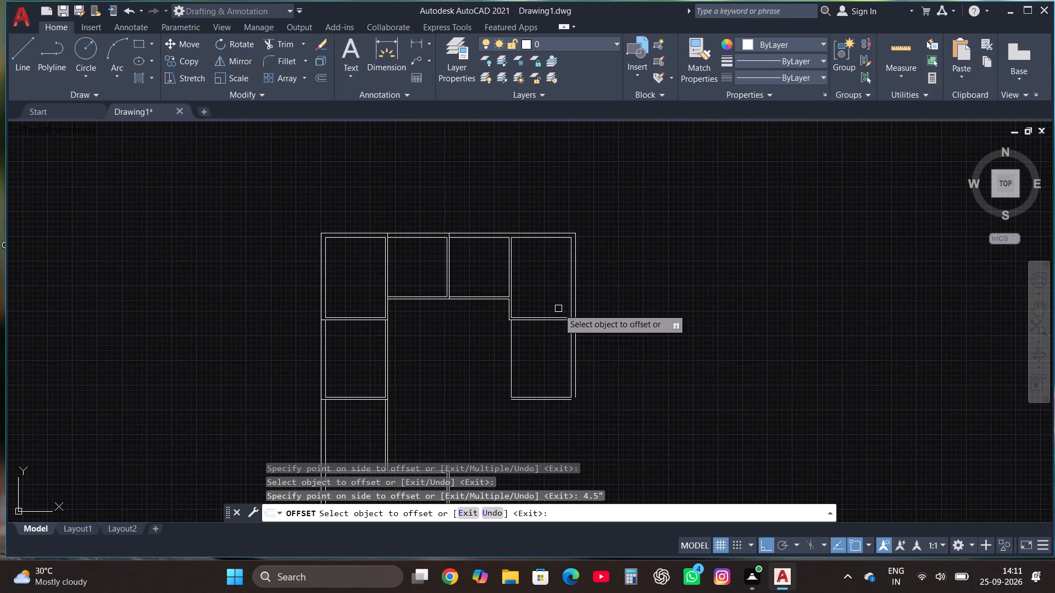
{"action": "scroll", "coordinate": [557, 309], "scroll_direction": "up", "scroll_amount": 1}
{"action": "left_click", "coordinate": [480, 364]}
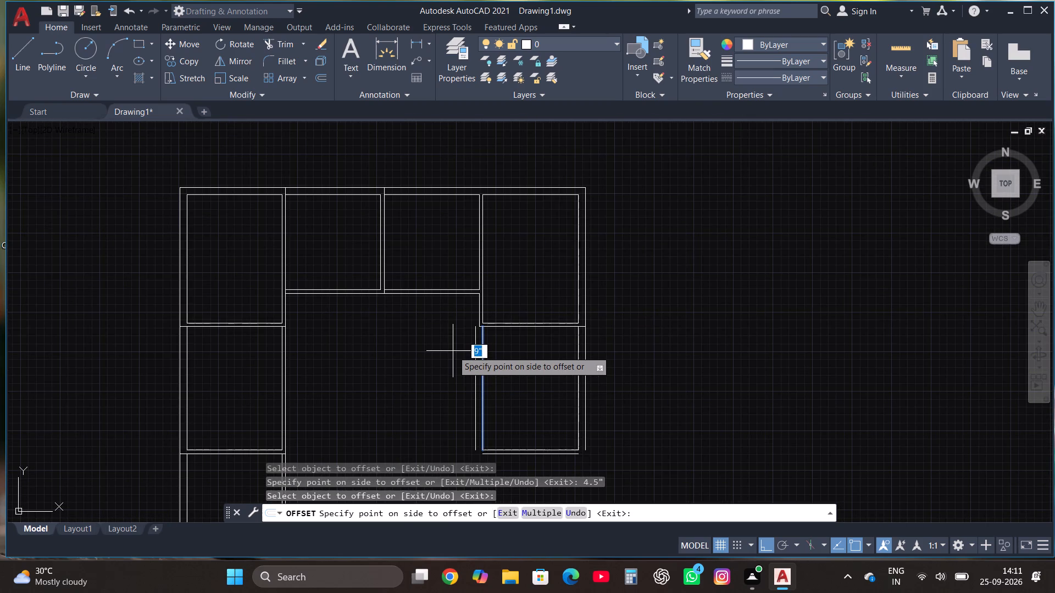
{"action": "key", "text": "4"}
{"action": "type", "text": ".5\""}
{"action": "key", "text": "Return"}
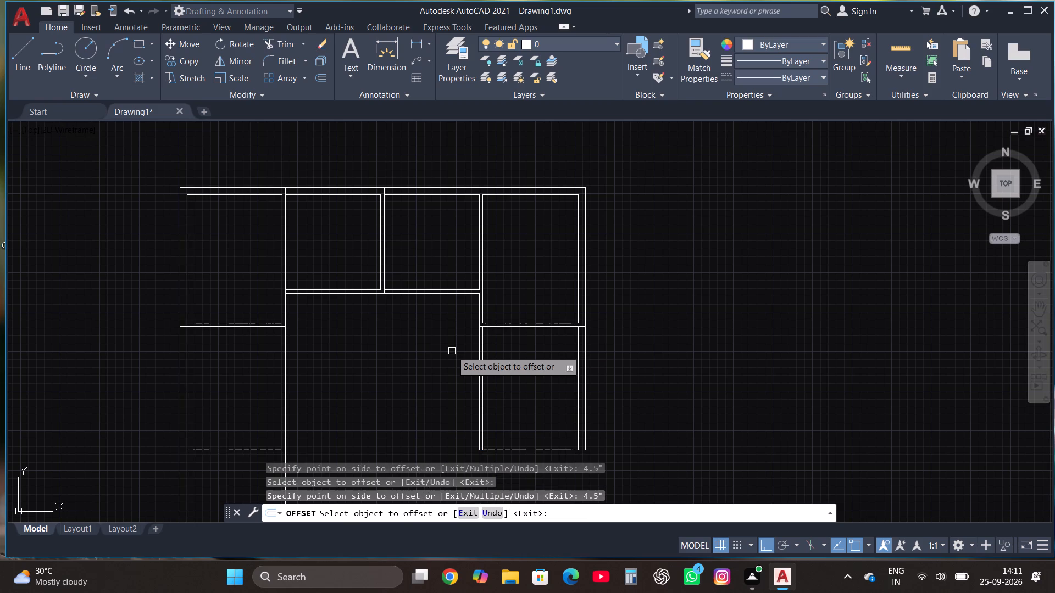
{"action": "key", "text": "Escape"}
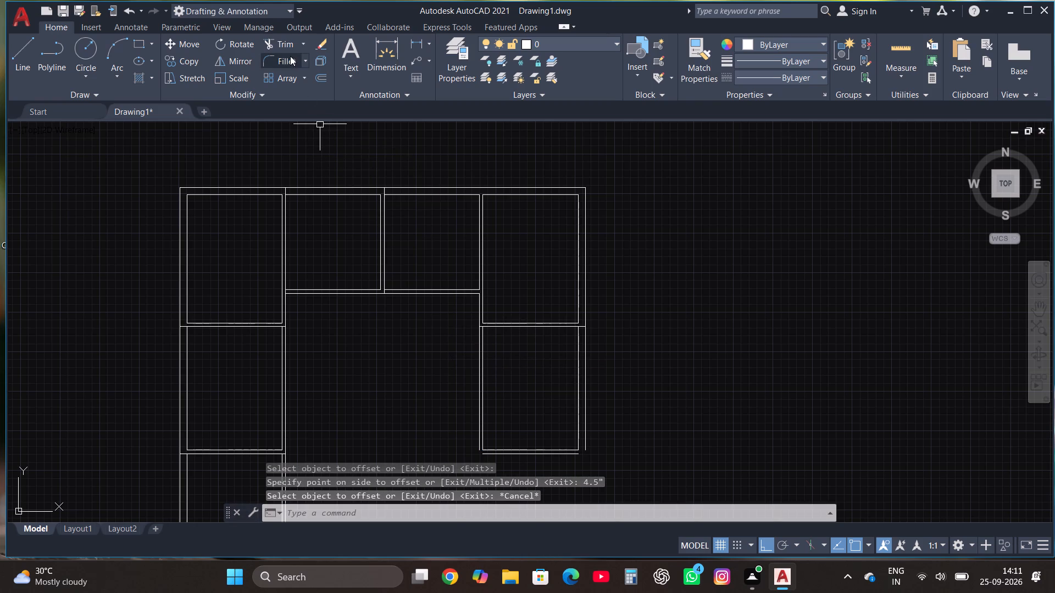
Fillet the outer wall lines of the 10'1" by 13' room into square corners at the bottom-left and bottom-right.
{"action": "left_click", "coordinate": [286, 59]}
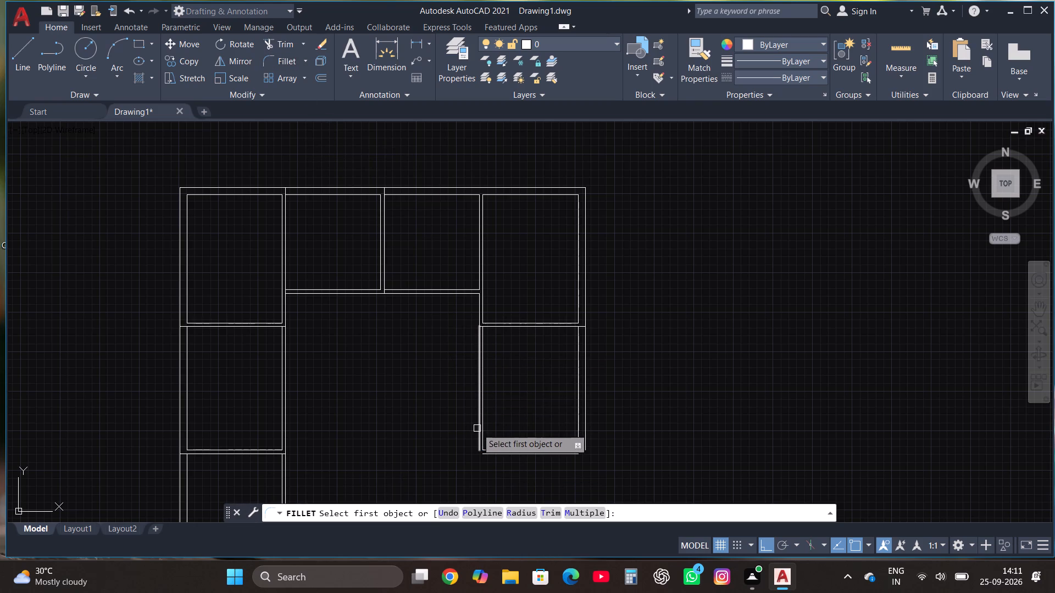
{"action": "left_click", "coordinate": [478, 428]}
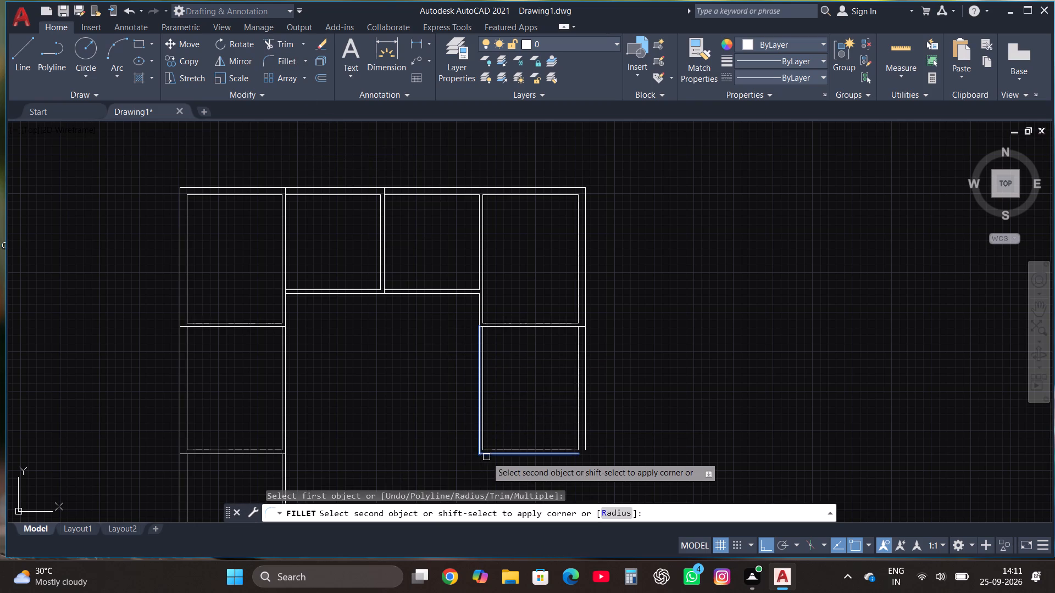
{"action": "left_click", "coordinate": [486, 457]}
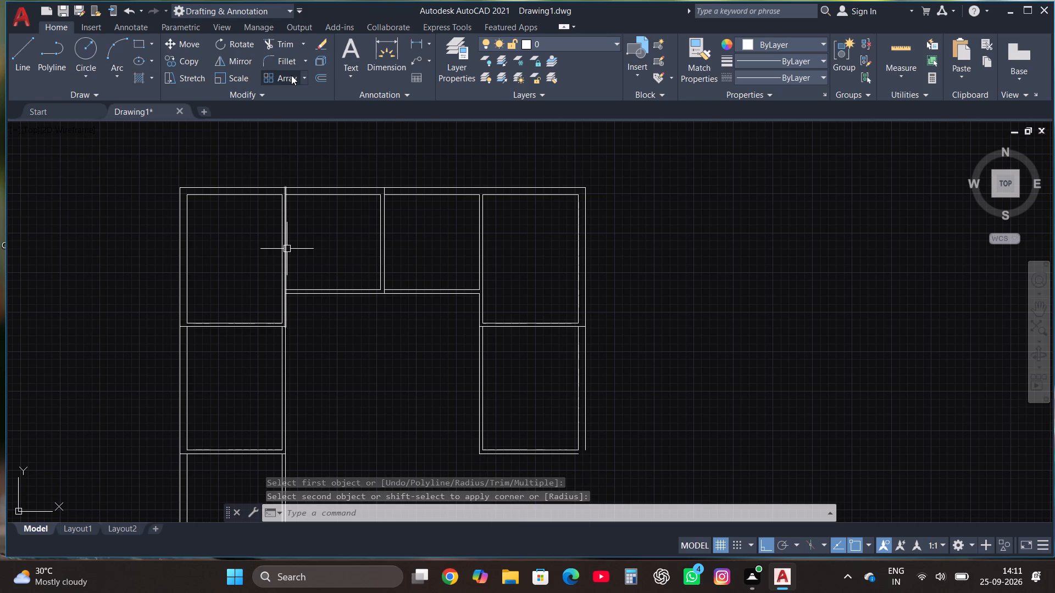
{"action": "left_click", "coordinate": [289, 60]}
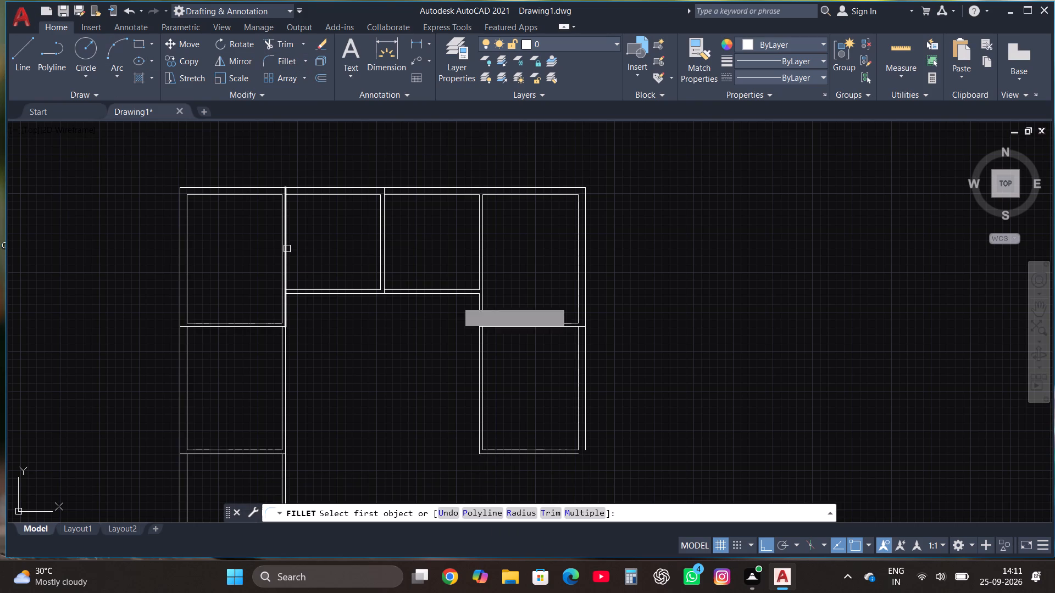
{"action": "left_click", "coordinate": [553, 455]}
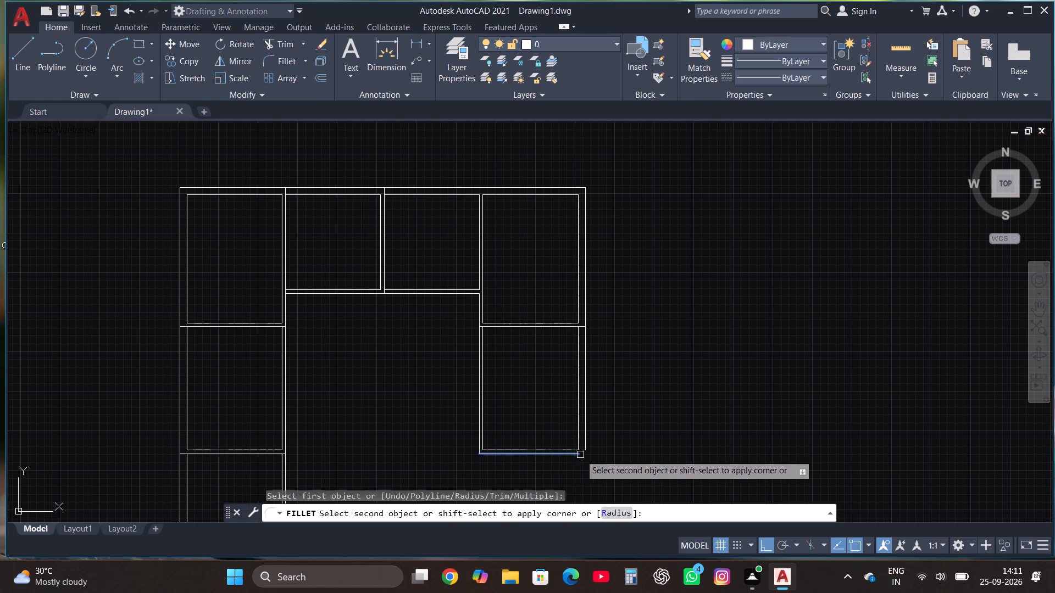
{"action": "left_click", "coordinate": [586, 439]}
Draw a three-sided room 10'6" wide and 12' deep below the 10'1" by 13' room, starting in line with its inner right wall.
{"action": "scroll", "coordinate": [489, 231], "scroll_direction": "down", "scroll_amount": 2}
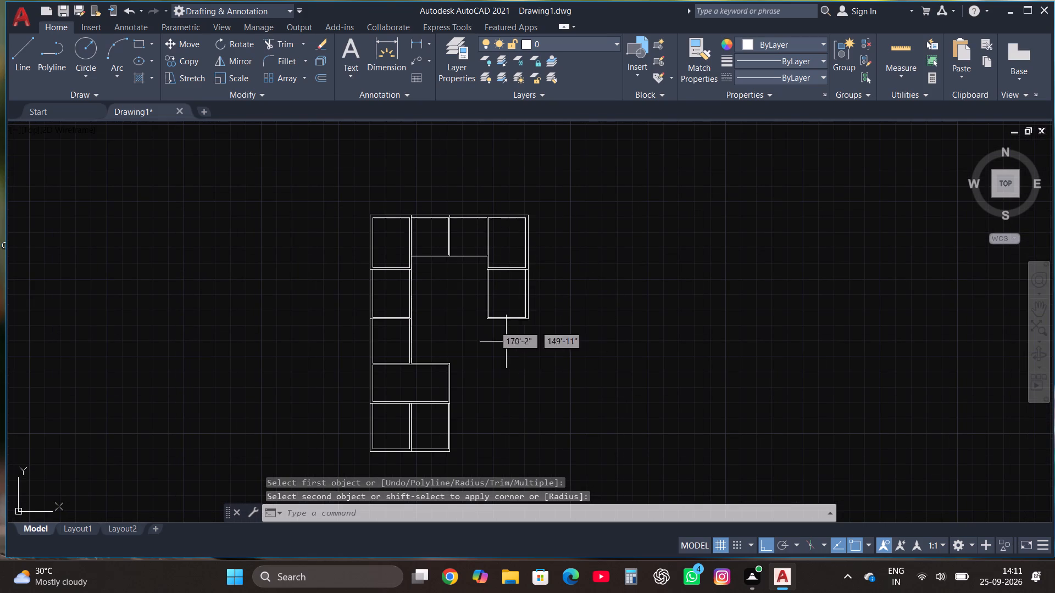
{"action": "left_click", "coordinate": [16, 53]}
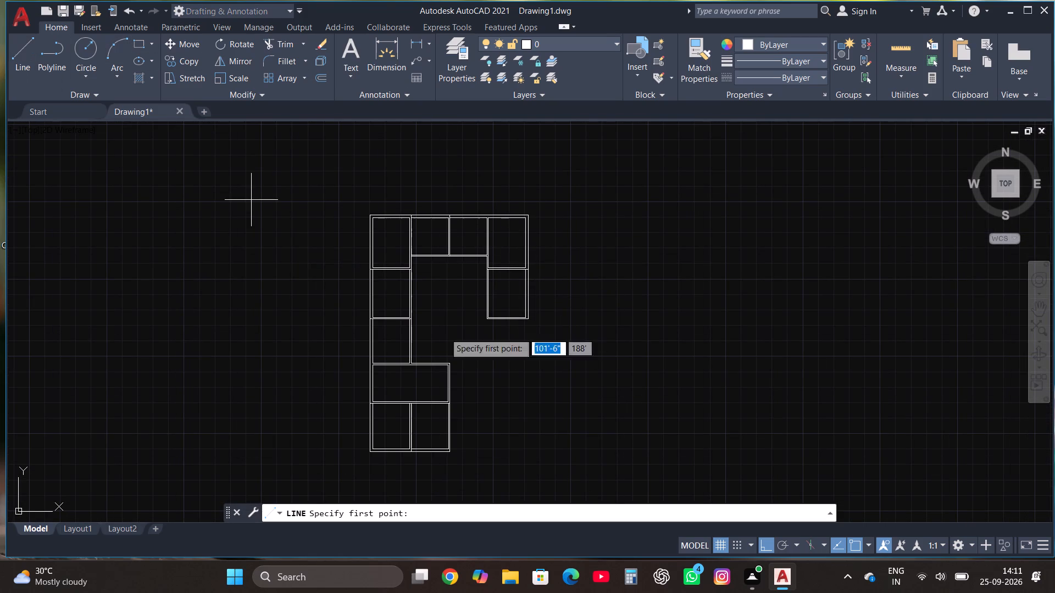
{"action": "scroll", "coordinate": [541, 333], "scroll_direction": "up", "scroll_amount": 3}
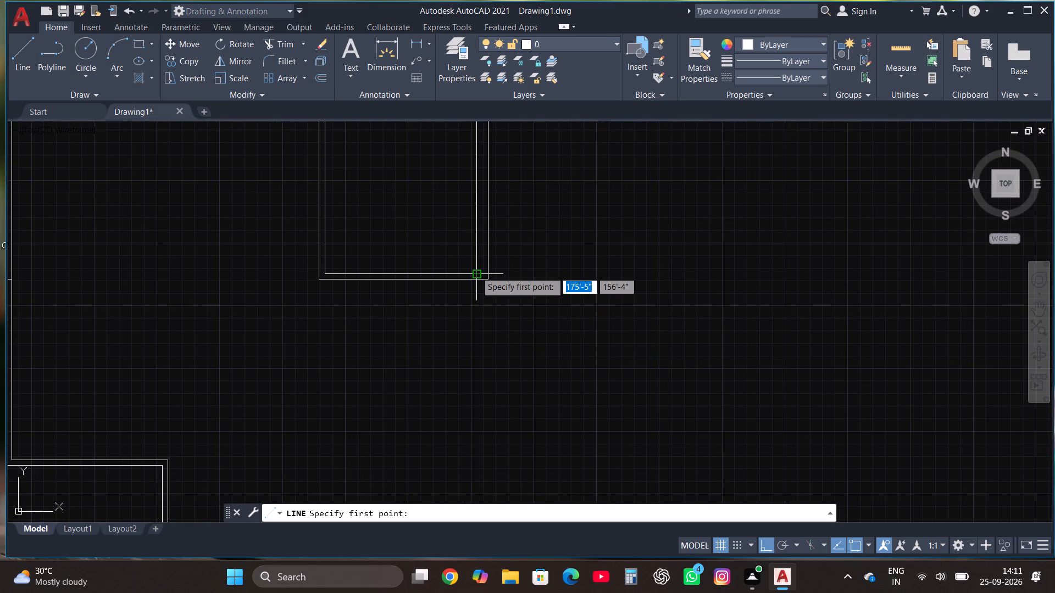
{"action": "left_click", "coordinate": [476, 278]}
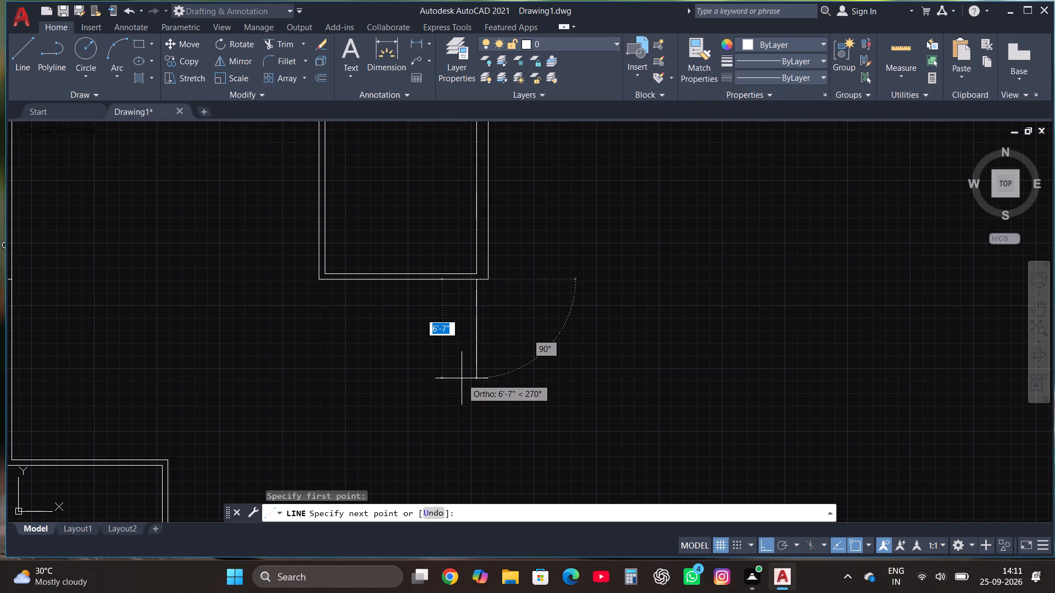
{"action": "type", "text": "12'"}
{"action": "key", "text": "Return"}
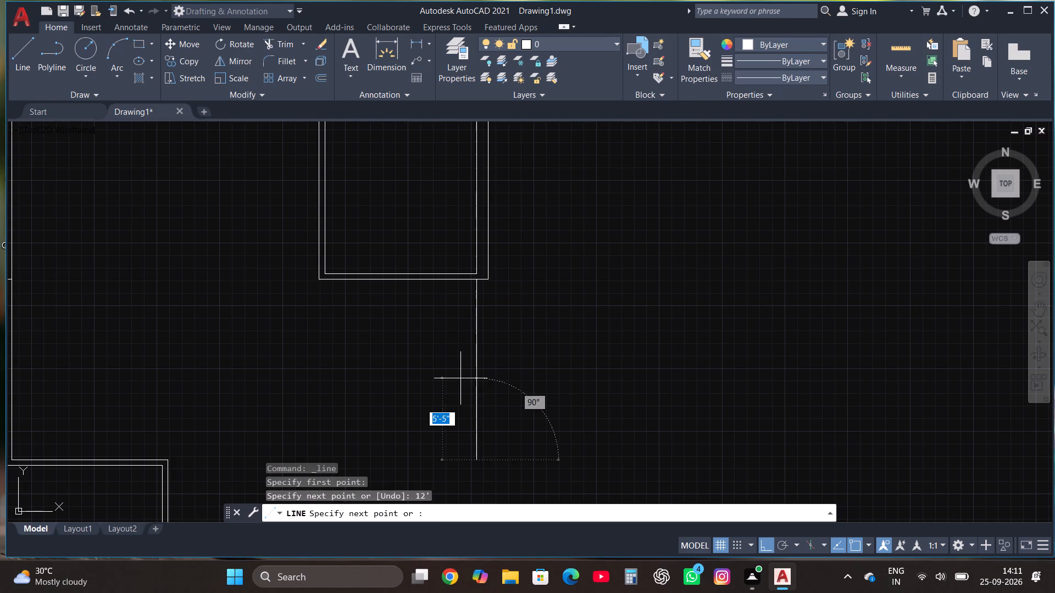
{"action": "scroll", "coordinate": [460, 378], "scroll_direction": "down", "scroll_amount": 1}
{"action": "type", "text": "10'"}
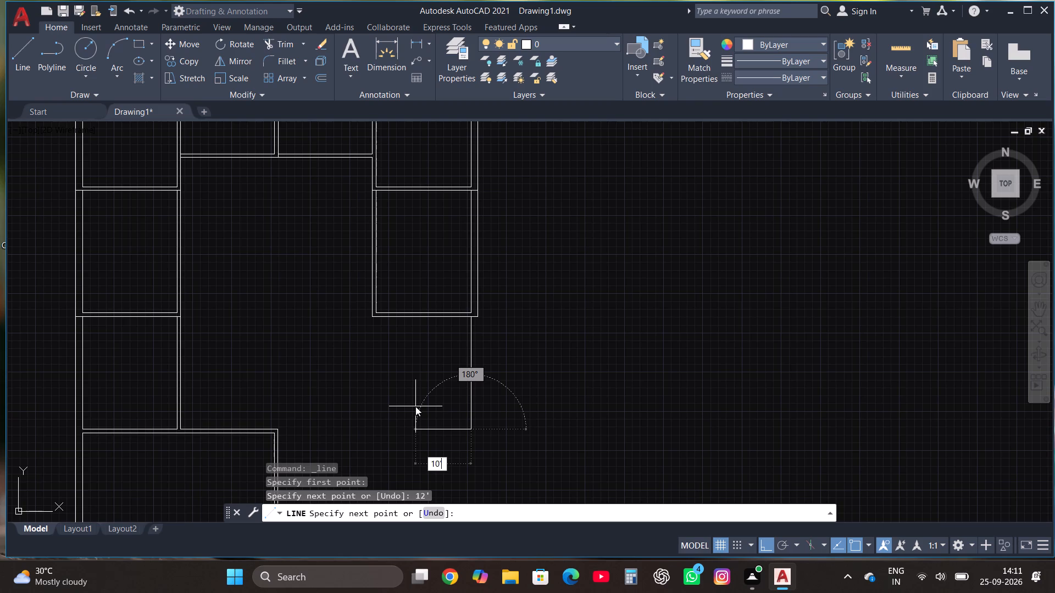
{"action": "type", "text": "6\""}
{"action": "key", "text": "Return"}
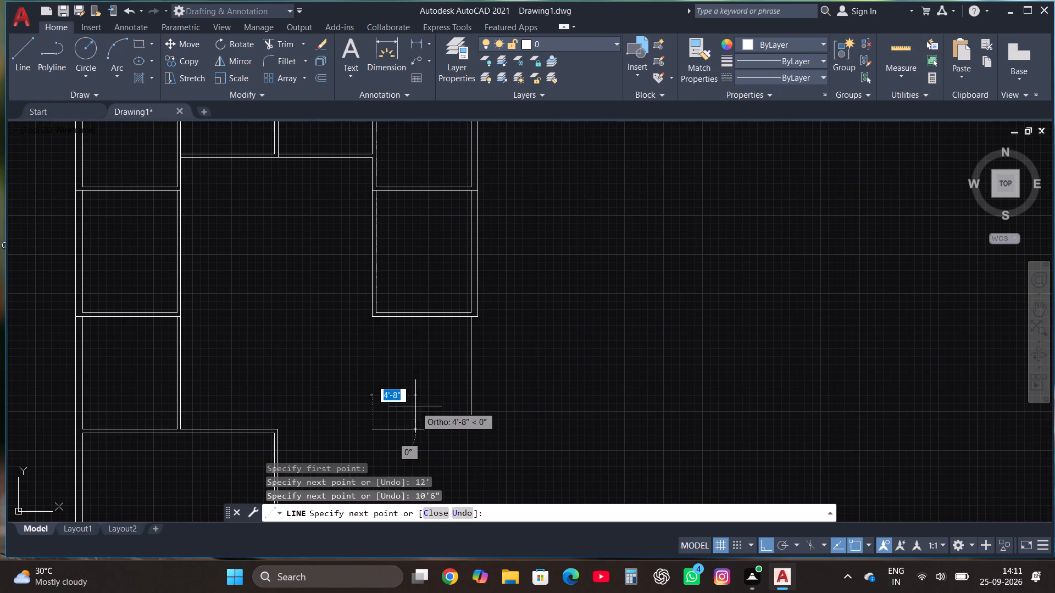
{"action": "type", "text": "12'"}
{"action": "key", "text": "Return"}
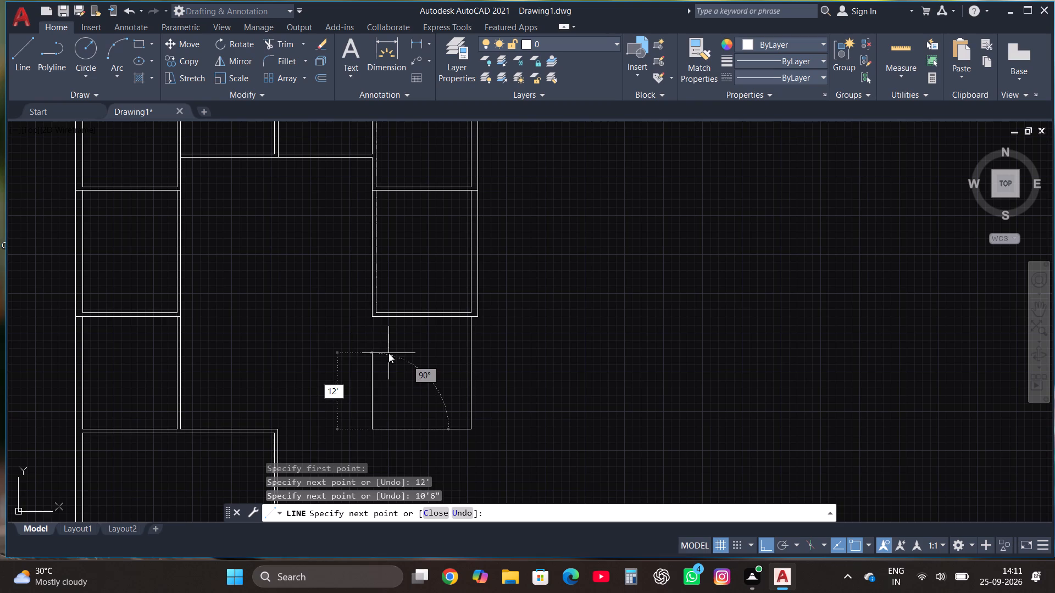
{"action": "key", "text": "Escape"}
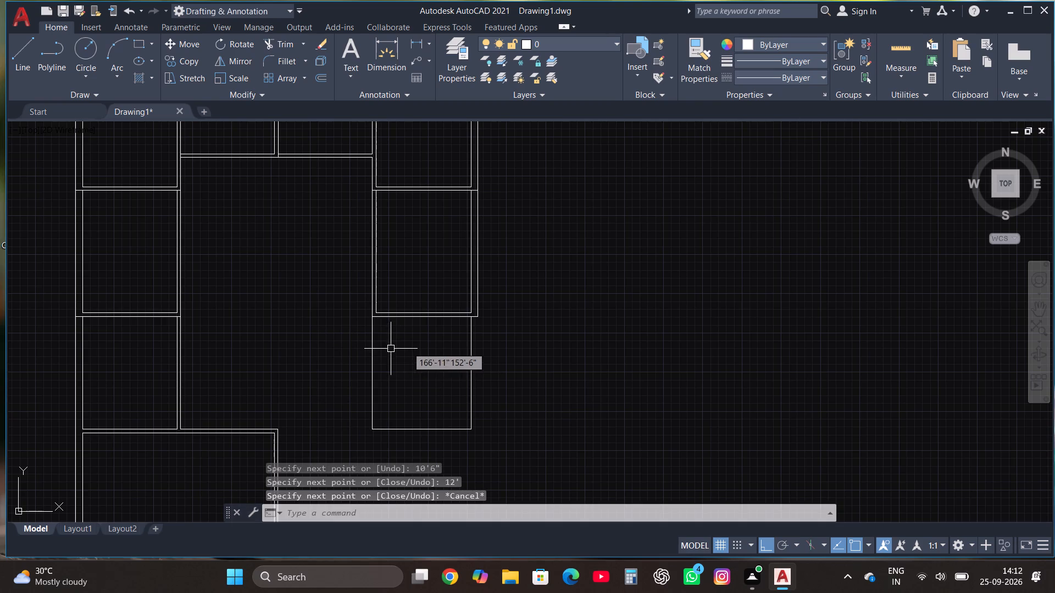
Offset the right line of the new 10'6" by 12' room outward by 9".
{"action": "scroll", "coordinate": [462, 348], "scroll_direction": "down", "scroll_amount": 1}
{"action": "scroll", "coordinate": [483, 270], "scroll_direction": "down", "scroll_amount": 1}
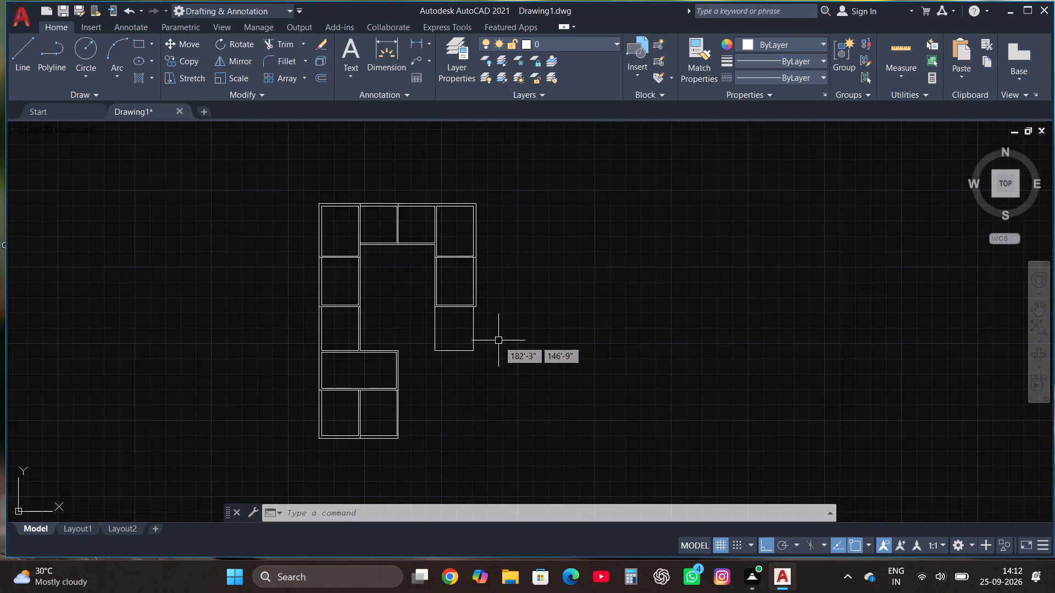
{"action": "scroll", "coordinate": [479, 339], "scroll_direction": "up", "scroll_amount": 1}
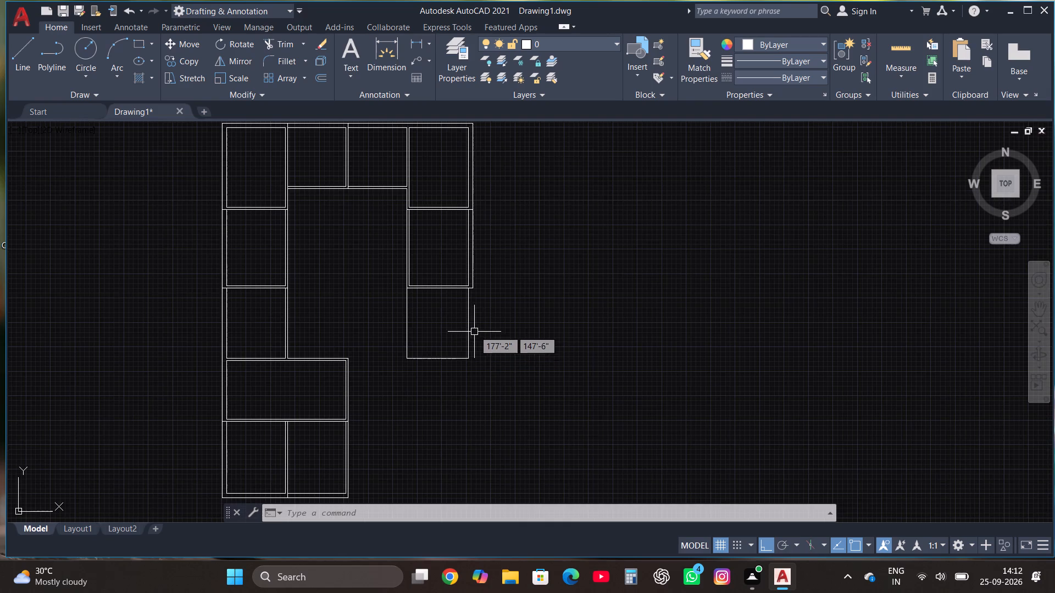
{"action": "scroll", "coordinate": [471, 328], "scroll_direction": "up", "scroll_amount": 1}
{"action": "left_click", "coordinate": [484, 341]}
{"action": "left_click", "coordinate": [340, 312]}
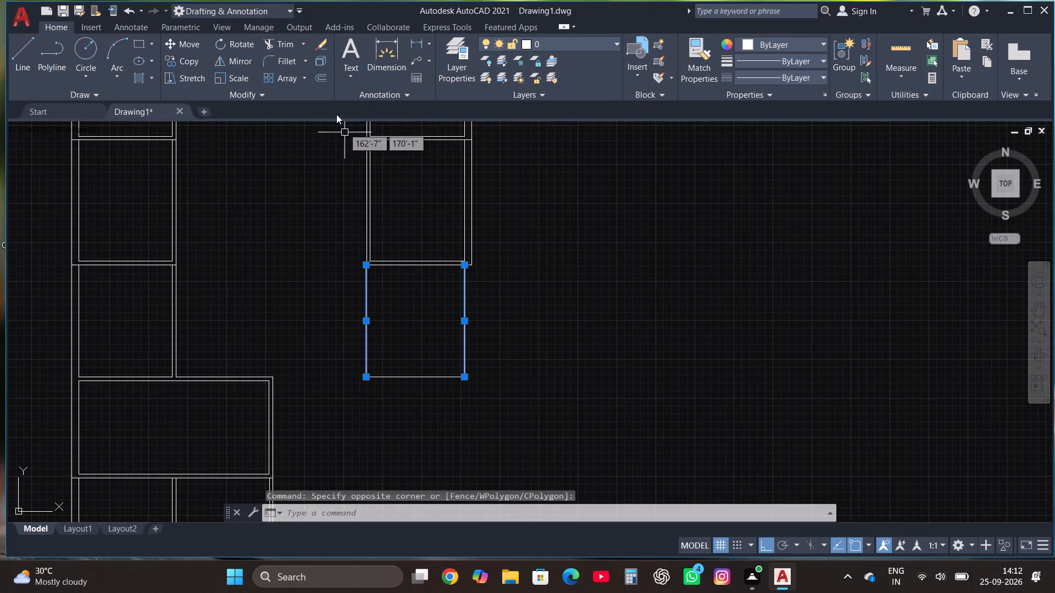
{"action": "left_click", "coordinate": [320, 79]}
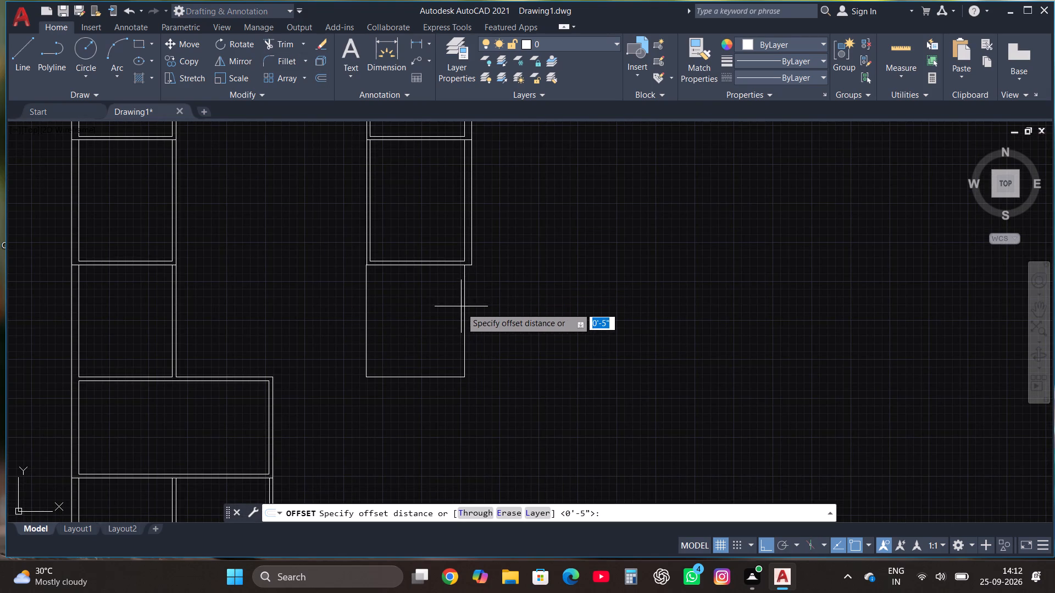
{"action": "left_click", "coordinate": [466, 310]}
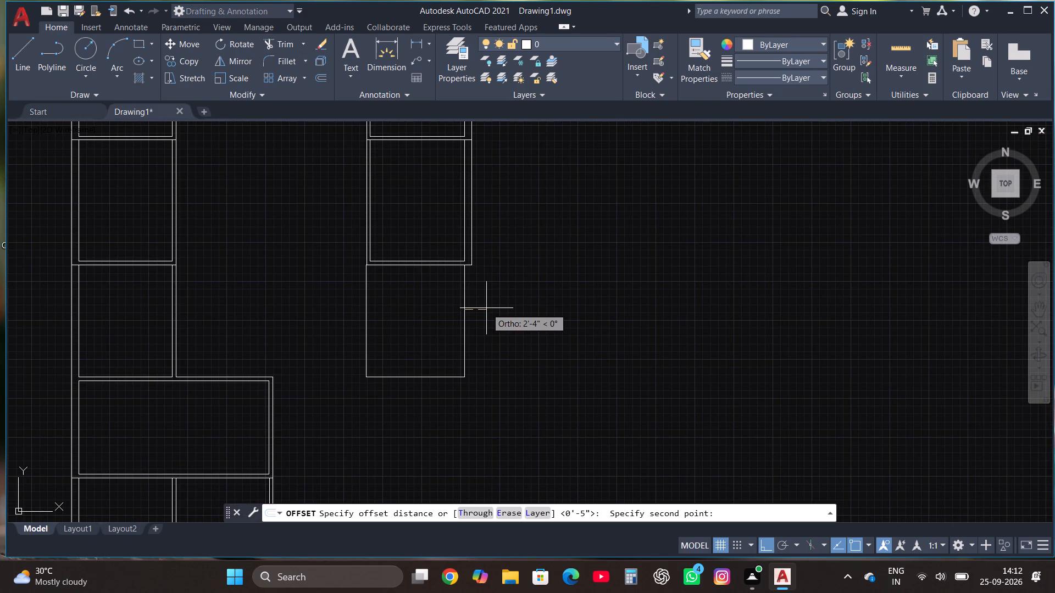
{"action": "type", "text": "9\""}
{"action": "key", "text": "Return"}
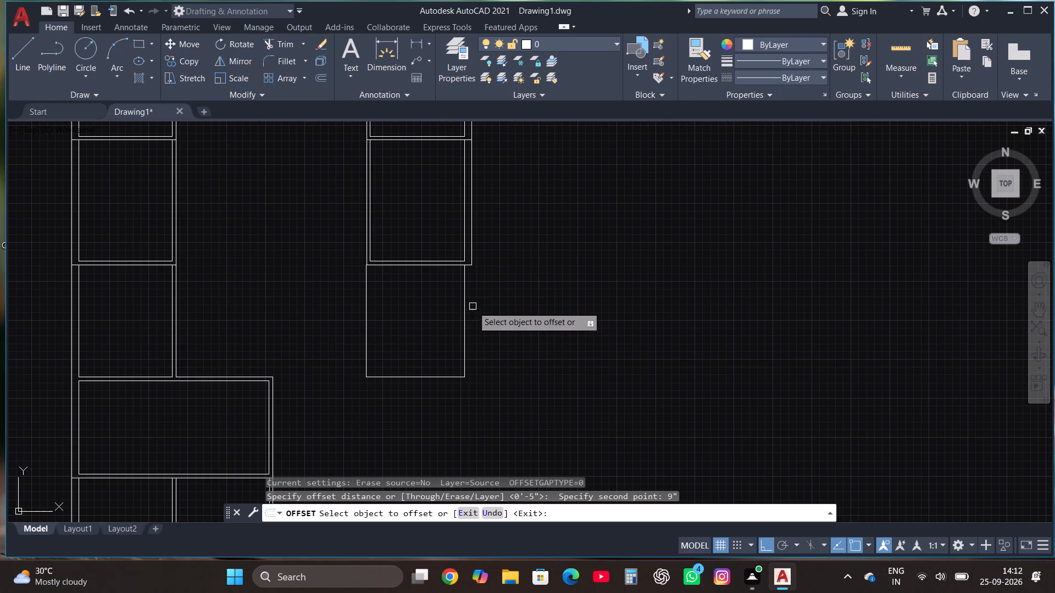
{"action": "left_click", "coordinate": [465, 303]}
{"action": "left_click", "coordinate": [480, 304]}
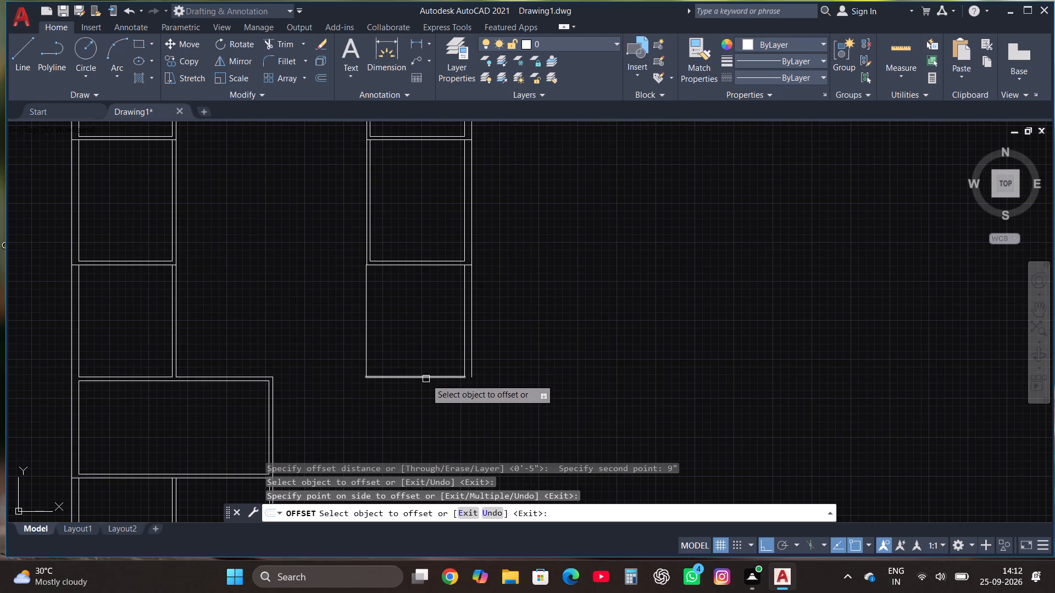
Offset the bottom line of the 10'6" by 12' room outward by 4.5".
{"action": "left_click", "coordinate": [426, 379]}
{"action": "type", "text": "4.5\""}
{"action": "key", "text": "Return"}
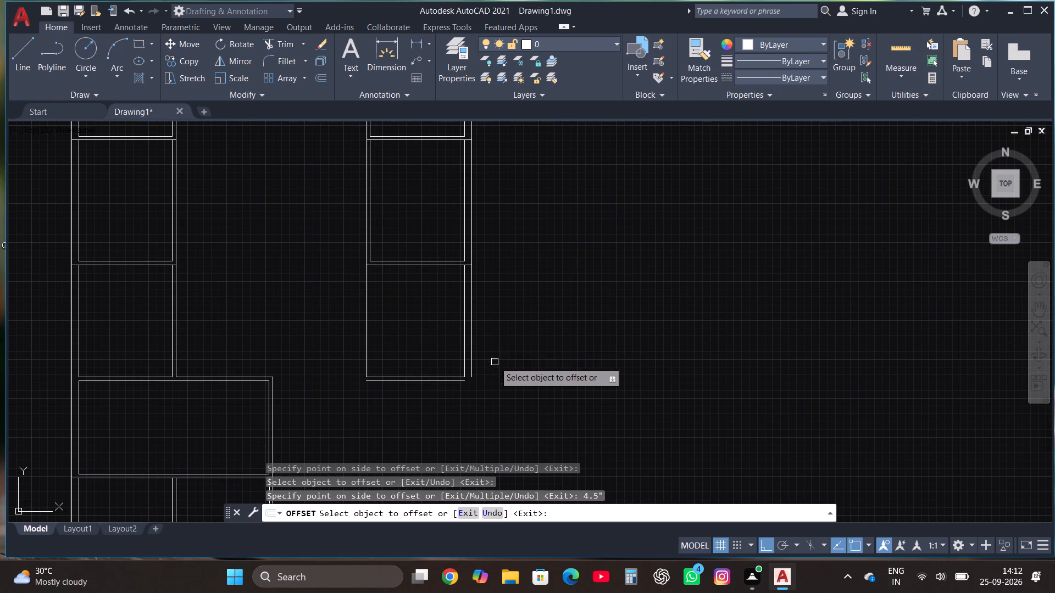
{"action": "key", "text": "Escape"}
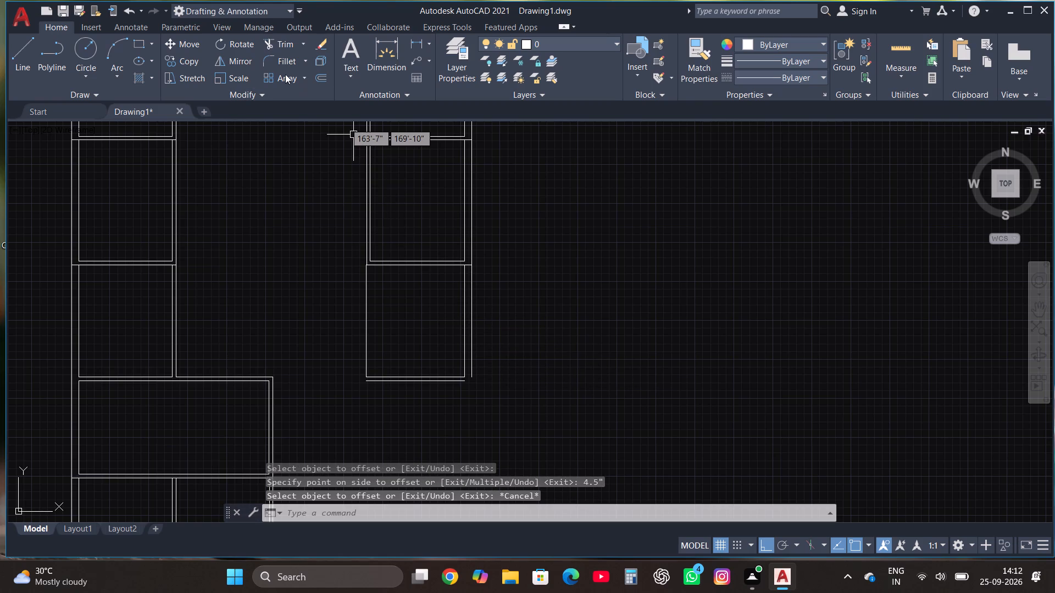
Fillet the outer right and bottom wall lines of the 10'6" by 12' room into a square bottom-right corner.
{"action": "left_click", "coordinate": [285, 62]}
{"action": "left_click", "coordinate": [453, 382]}
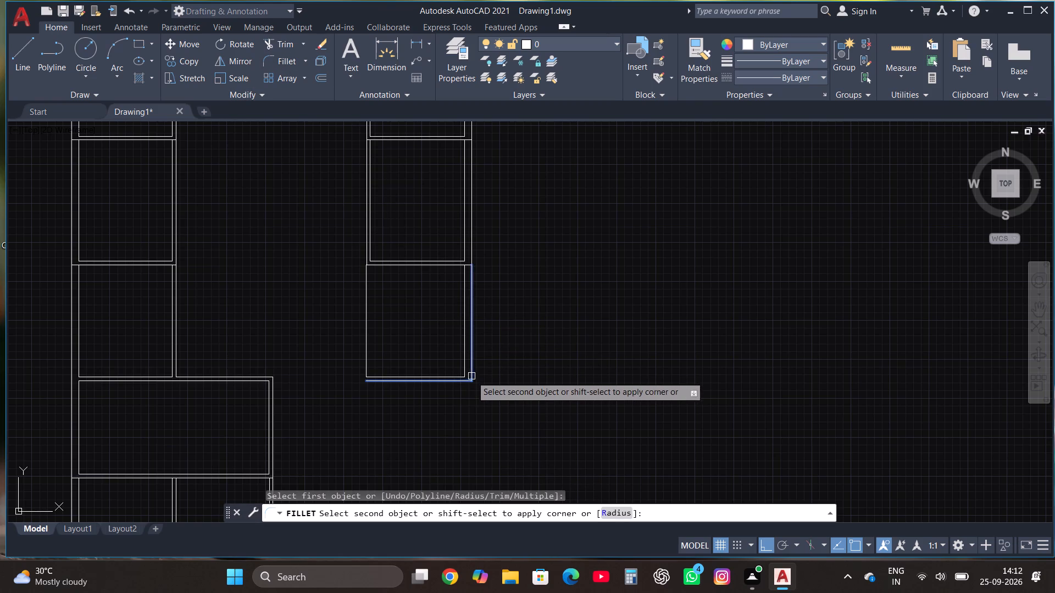
{"action": "left_click", "coordinate": [473, 362]}
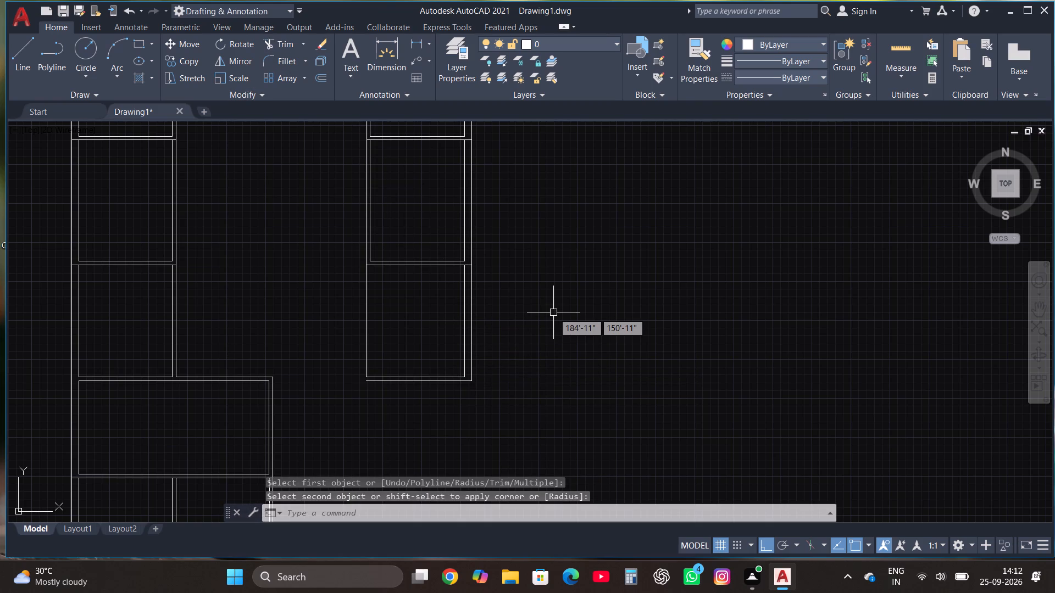
Draw two parallel horizontal wall lines closing the bottom of the central space, from the lower-left room's corner to the 10'6" by 12' room.
{"action": "scroll", "coordinate": [291, 395], "scroll_direction": "up", "scroll_amount": 1}
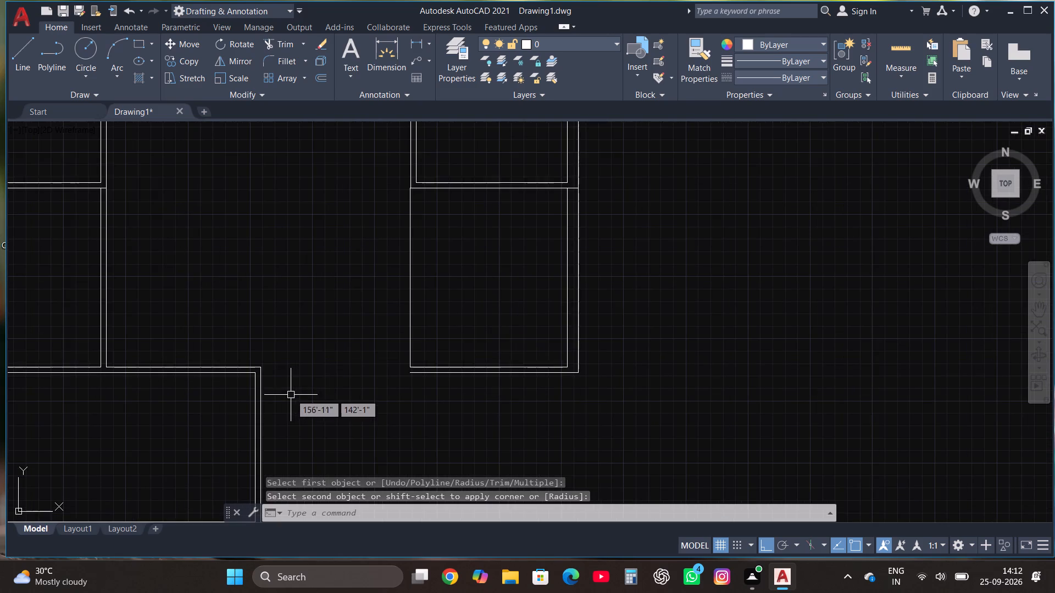
{"action": "left_click", "coordinate": [26, 63]}
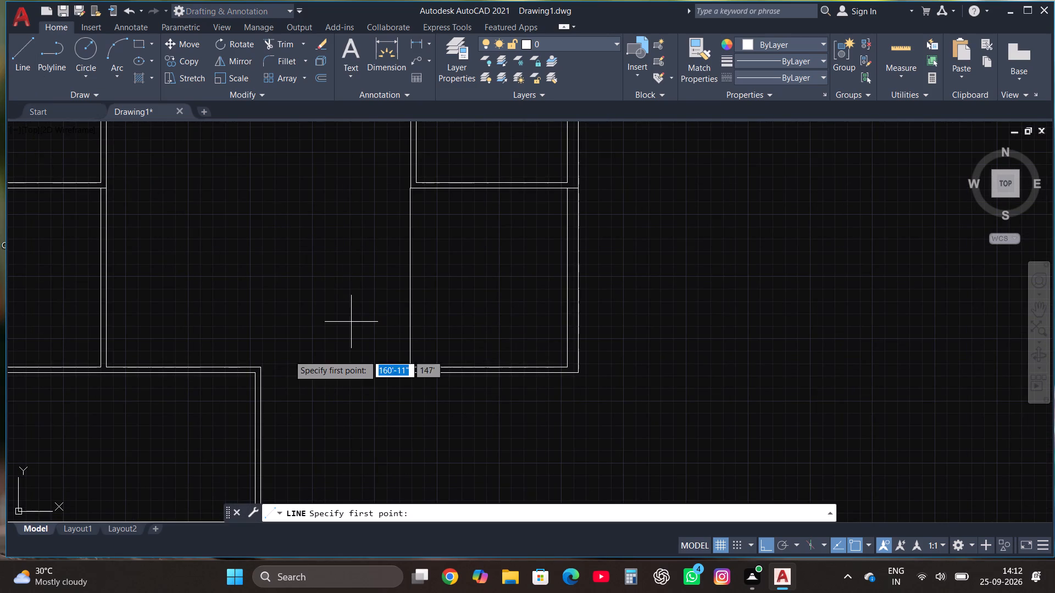
{"action": "left_click", "coordinate": [261, 366]}
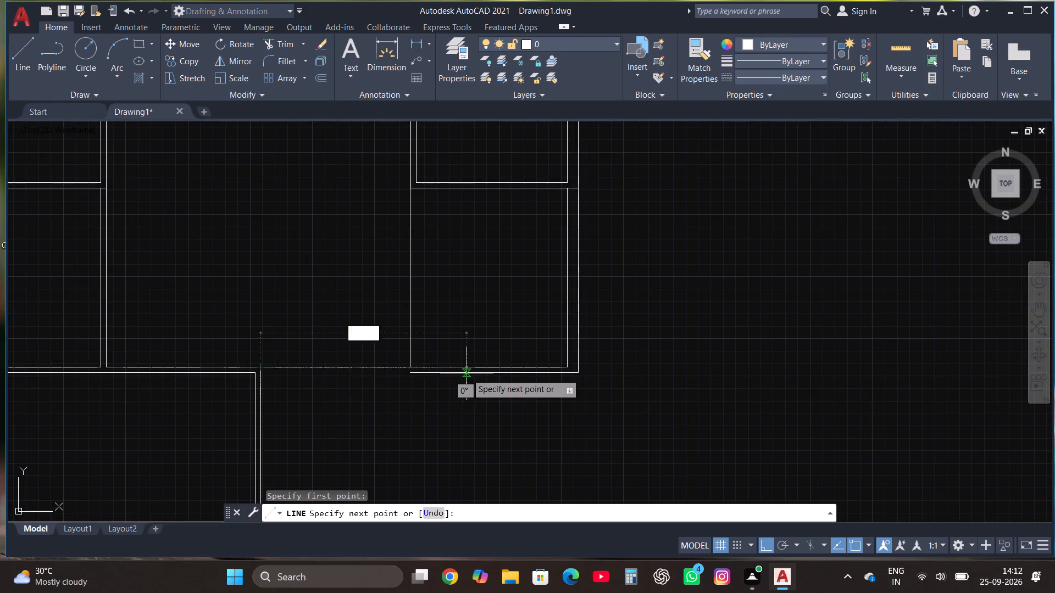
{"action": "left_click", "coordinate": [479, 365]}
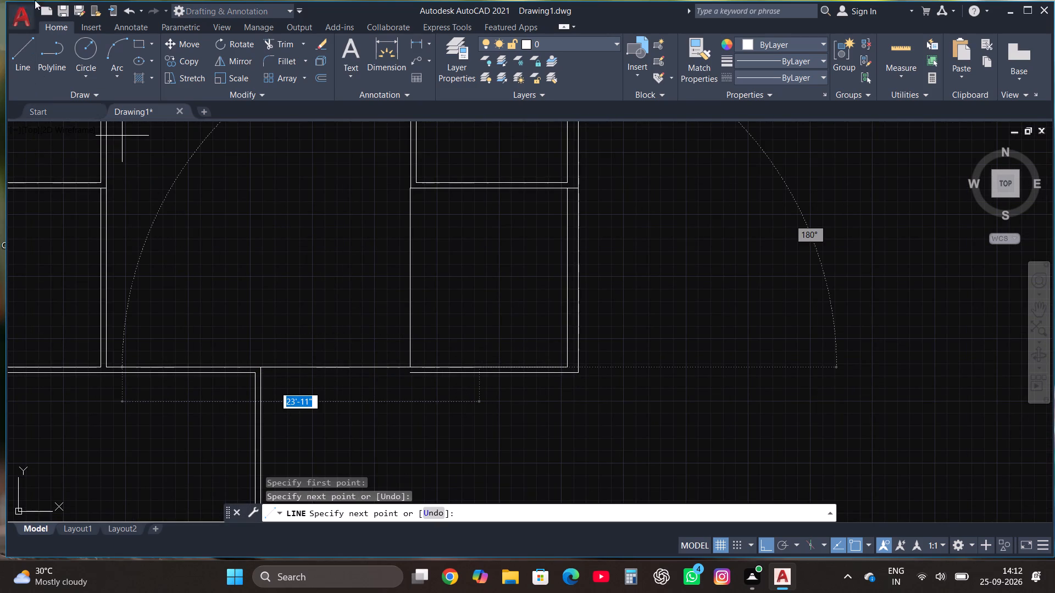
{"action": "left_click", "coordinate": [23, 47]}
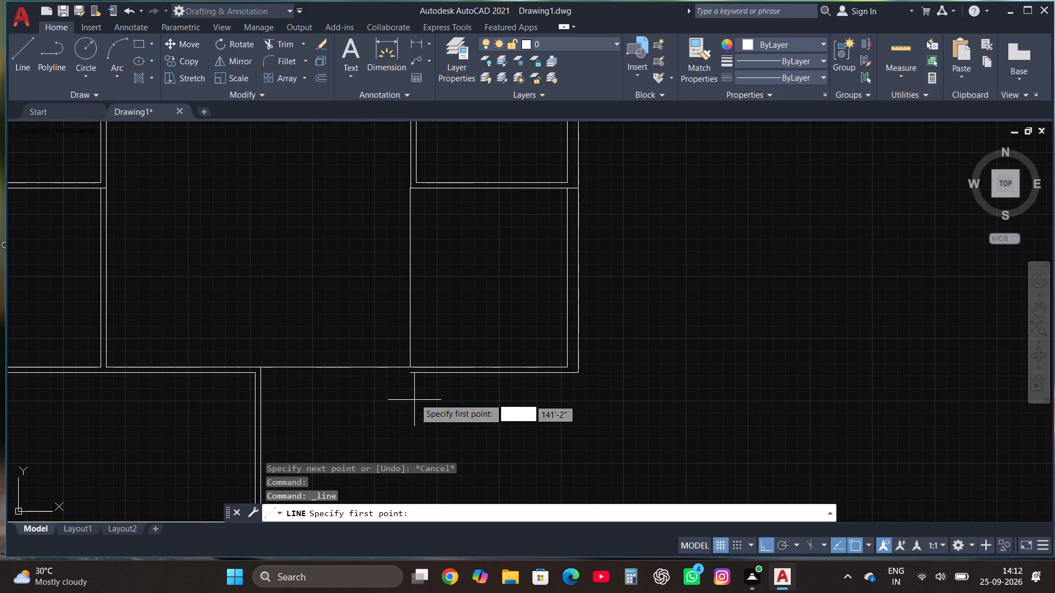
{"action": "left_click", "coordinate": [412, 373]}
{"action": "scroll", "coordinate": [242, 377], "scroll_direction": "up", "scroll_amount": 3}
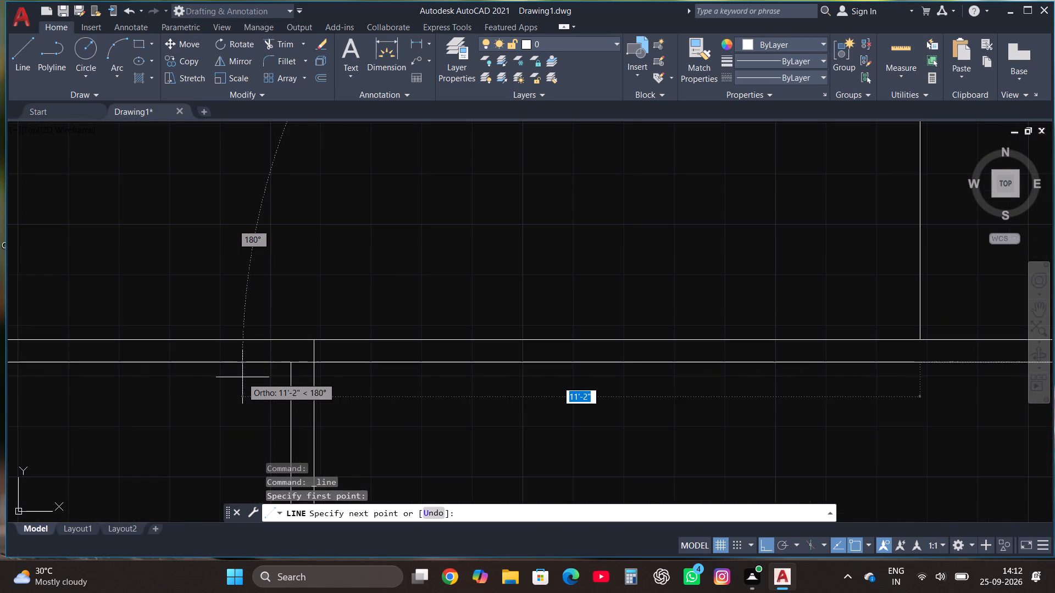
{"action": "left_click", "coordinate": [263, 371]}
{"action": "key", "text": "Escape"}
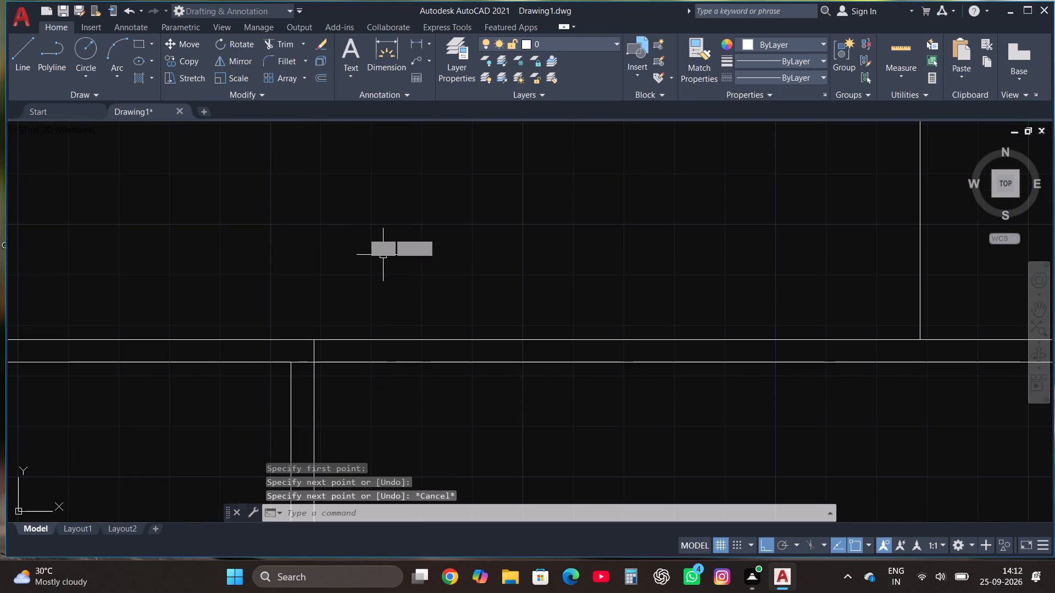
Trim the new lower wall line where it crosses the right wall of the wide lower-left room.
{"action": "left_click", "coordinate": [271, 48]}
{"action": "left_click", "coordinate": [301, 362]}
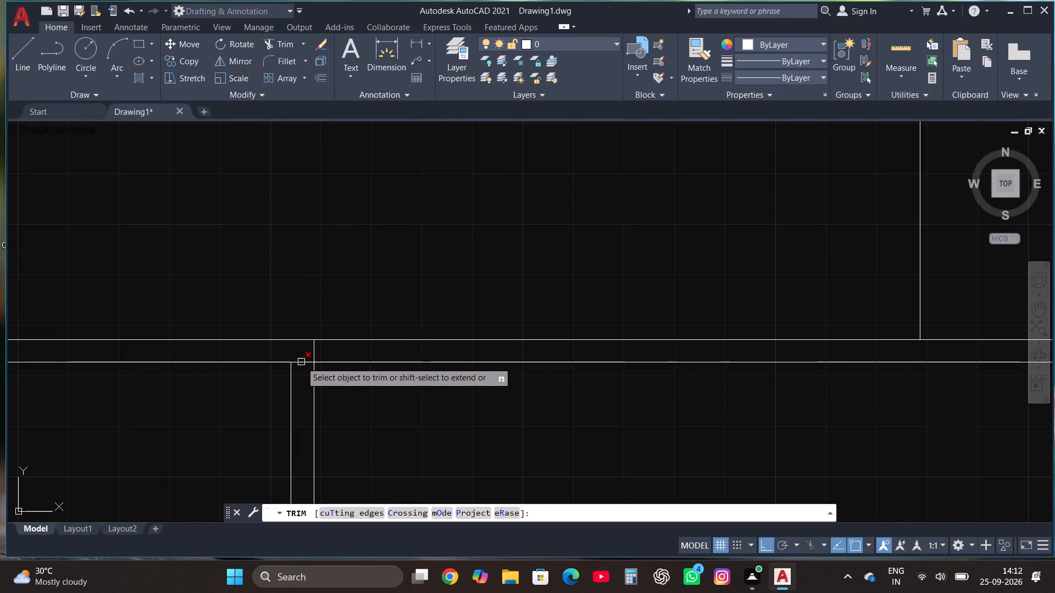
{"action": "scroll", "coordinate": [284, 259], "scroll_direction": "down", "scroll_amount": 2}
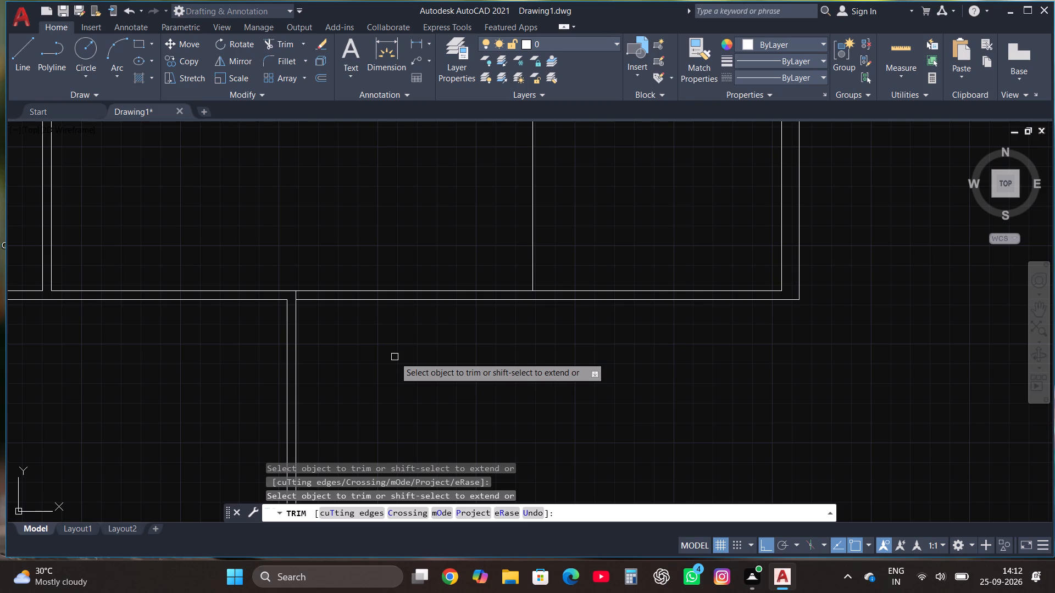
{"action": "scroll", "coordinate": [397, 358], "scroll_direction": "down", "scroll_amount": 3}
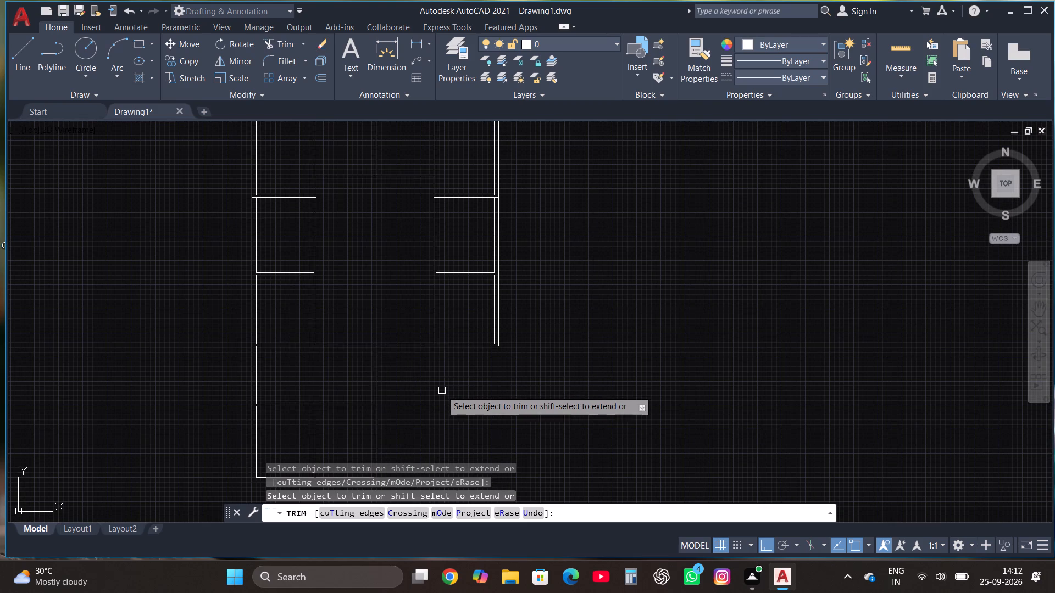
{"action": "scroll", "coordinate": [442, 391], "scroll_direction": "down", "scroll_amount": 1}
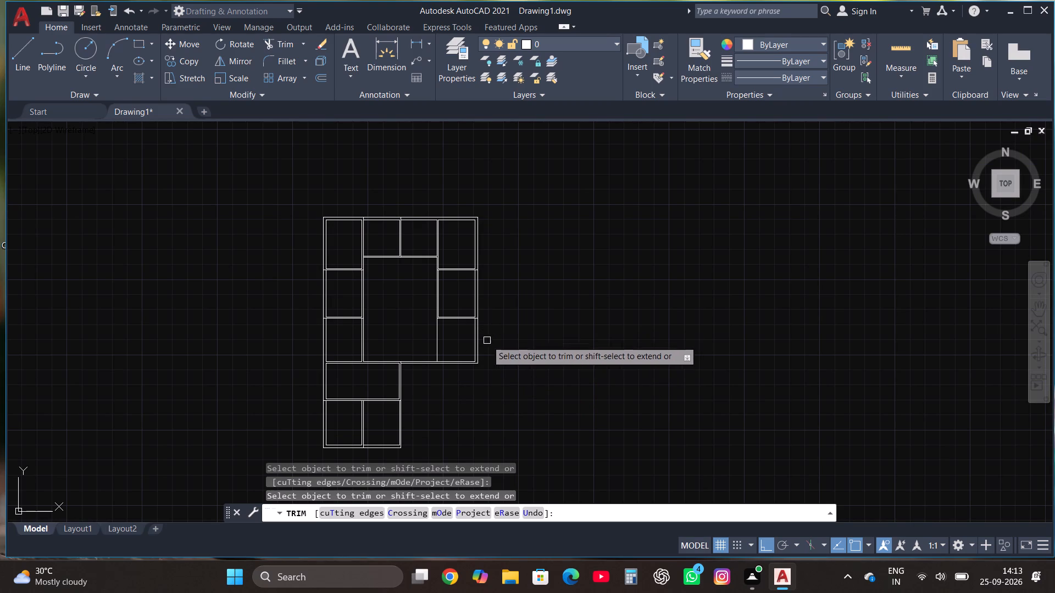
{"action": "scroll", "coordinate": [476, 375], "scroll_direction": "down", "scroll_amount": 1}
{"action": "scroll", "coordinate": [468, 415], "scroll_direction": "up", "scroll_amount": 1}
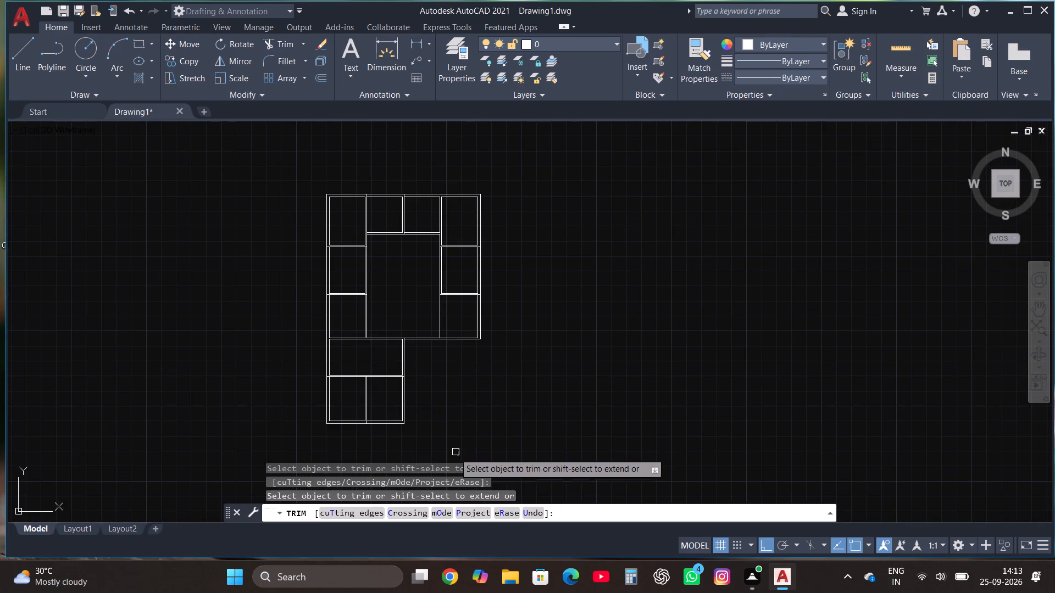
{"action": "key", "text": "Escape"}
Draw the lower-right space's outer wall lines from the bottom rooms' outer corner across and up to the building's outer right wall.
{"action": "scroll", "coordinate": [453, 455], "scroll_direction": "up", "scroll_amount": 2}
{"action": "left_click", "coordinate": [15, 49]}
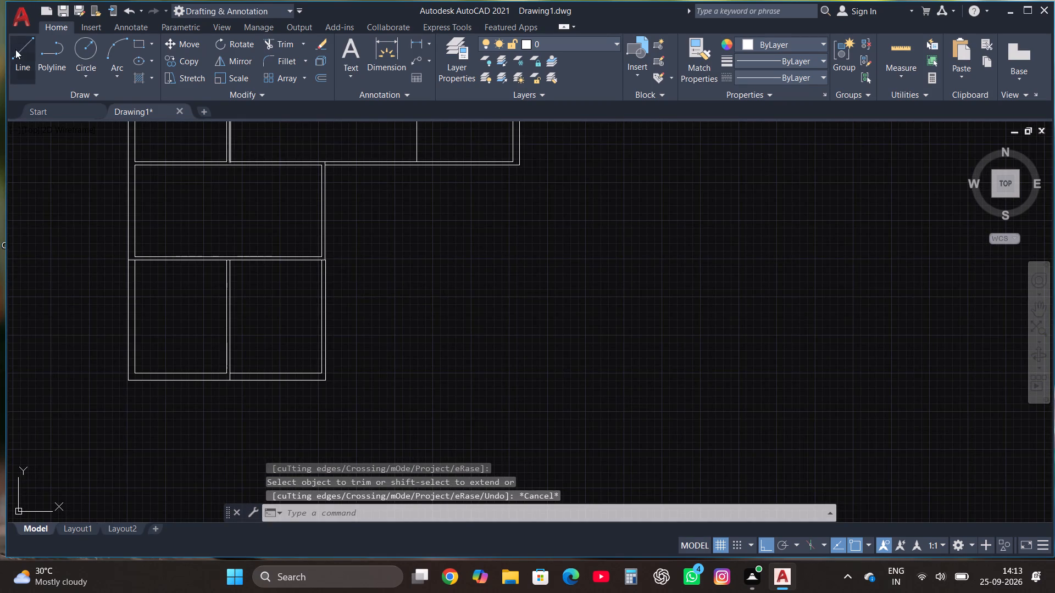
{"action": "left_click", "coordinate": [326, 379]}
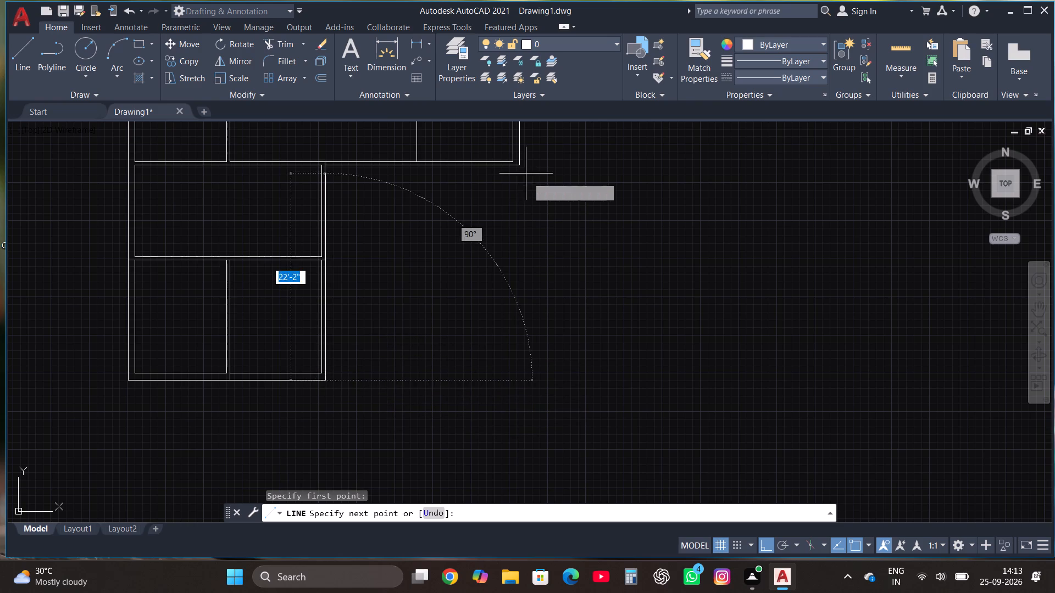
{"action": "left_click_drag", "start_coordinate": [520, 220], "coordinate": [519, 214]}
{"action": "left_click", "coordinate": [521, 153]}
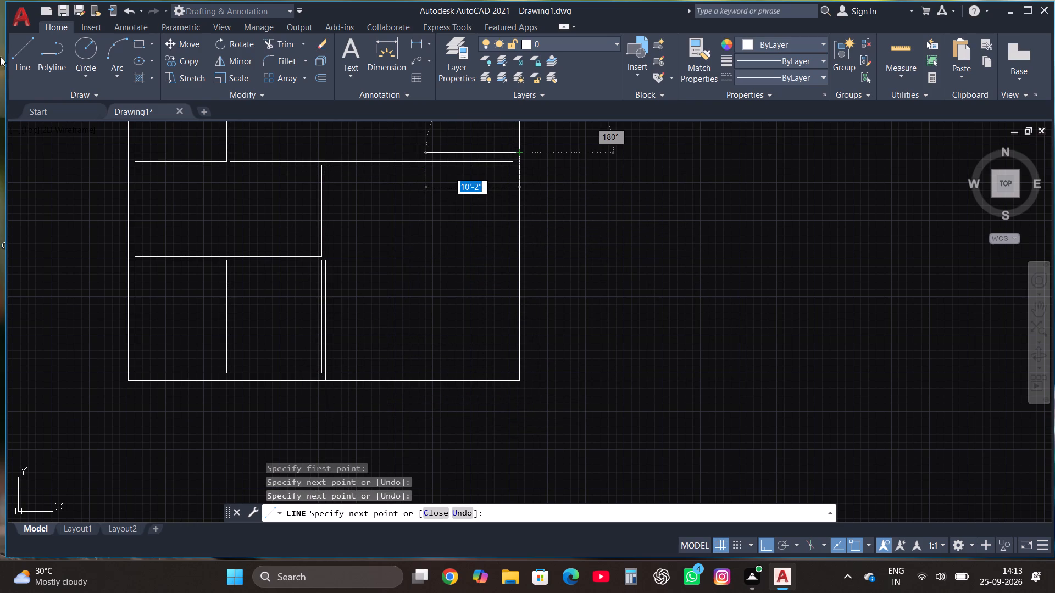
Draw the lower-right space's inner wall lines, continuing the bottom rooms' inner bottom line and running up along the inner right wall.
{"action": "left_click", "coordinate": [27, 50]}
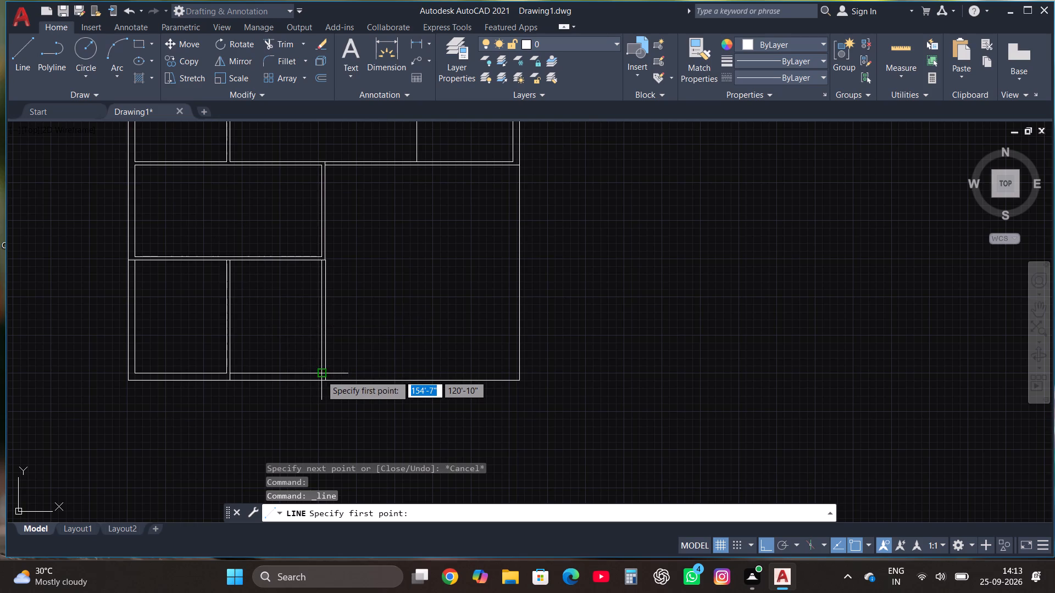
{"action": "left_click", "coordinate": [326, 373]}
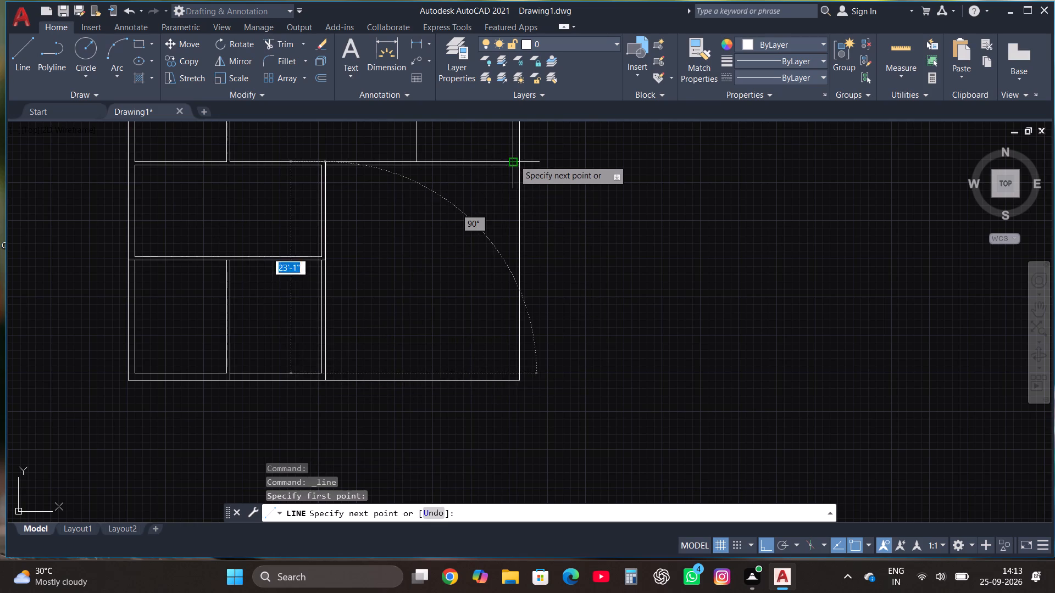
{"action": "left_click", "coordinate": [512, 282]}
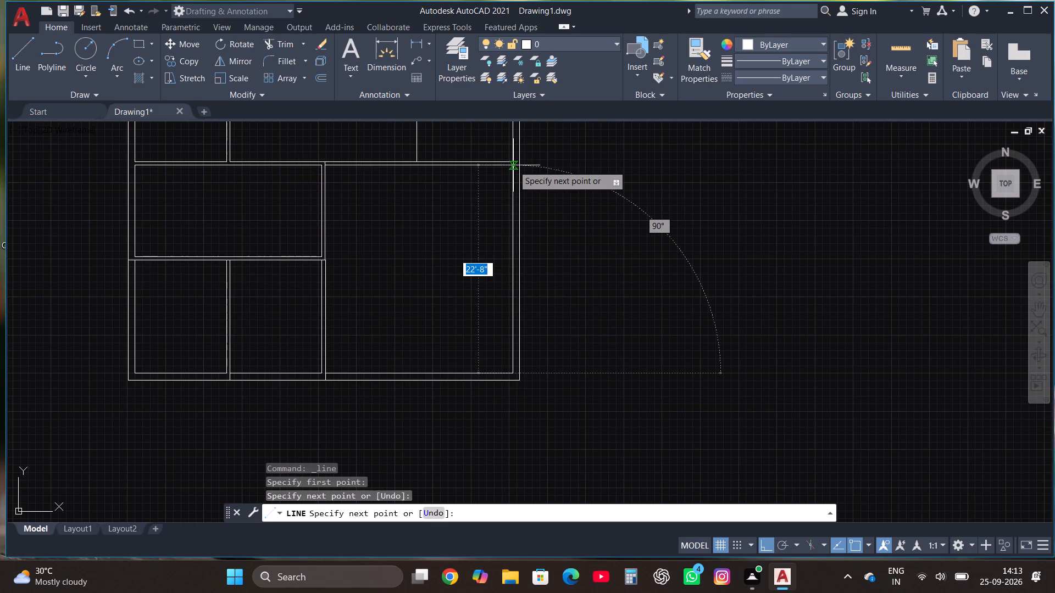
{"action": "scroll", "coordinate": [511, 162], "scroll_direction": "up", "scroll_amount": 3}
{"action": "left_click", "coordinate": [504, 147]}
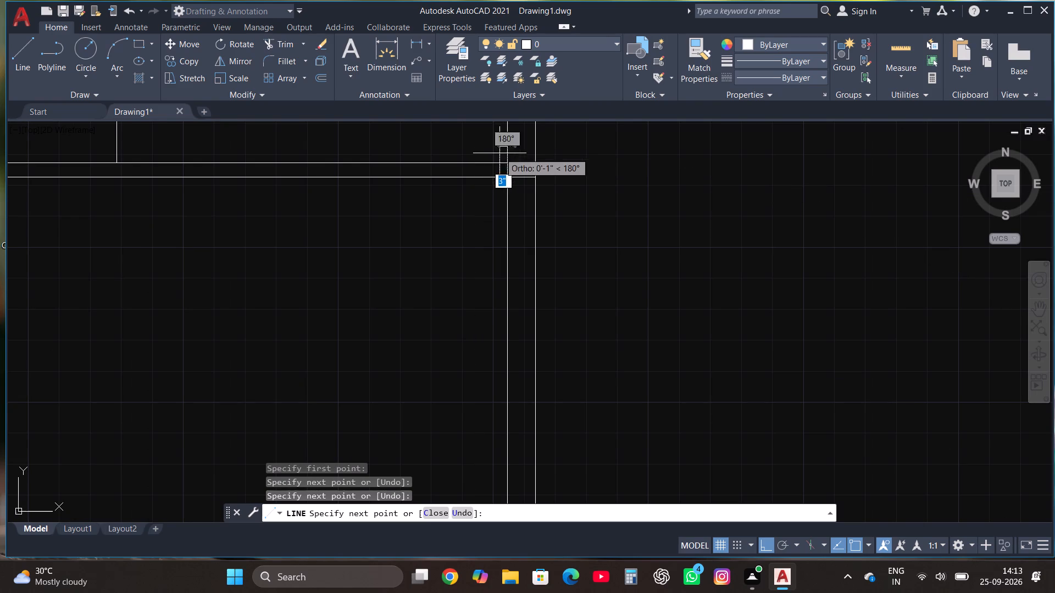
{"action": "key", "text": "Escape"}
Trim the inner right wall line where the lower-right room's top wall meets it, and the two dividers' stubs inside the bottom wall.
{"action": "left_click", "coordinate": [274, 44]}
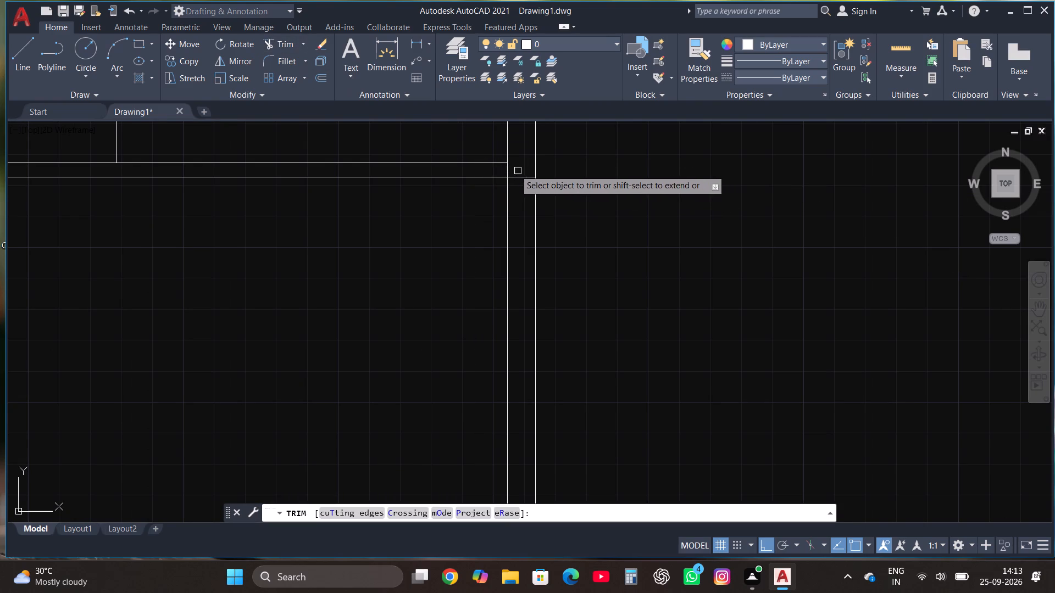
{"action": "left_click", "coordinate": [506, 170]}
{"action": "scroll", "coordinate": [575, 169], "scroll_direction": "down", "scroll_amount": 3}
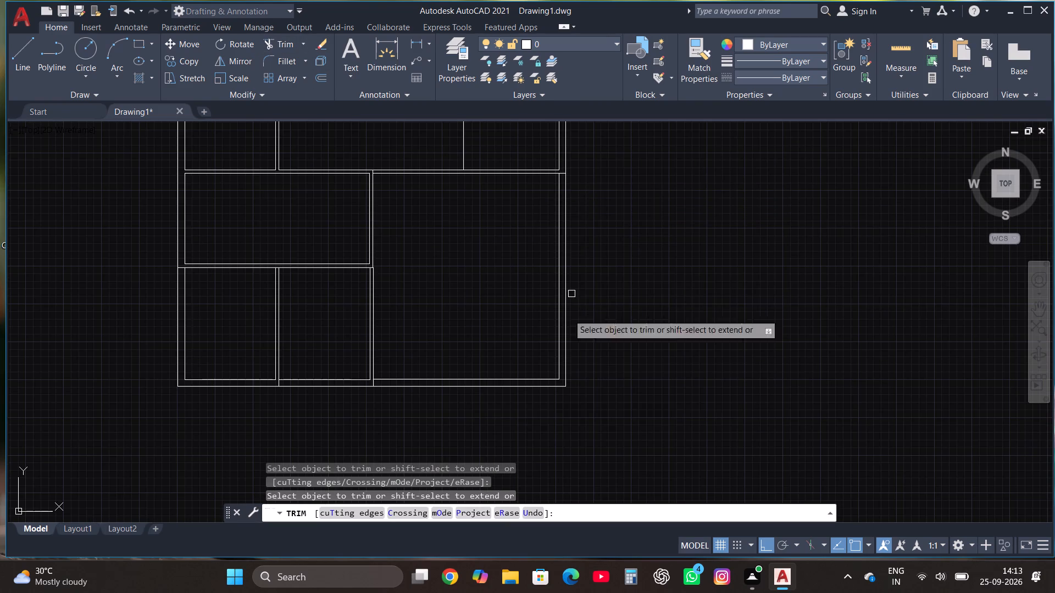
{"action": "scroll", "coordinate": [400, 396], "scroll_direction": "up", "scroll_amount": 3}
{"action": "left_click", "coordinate": [284, 349]}
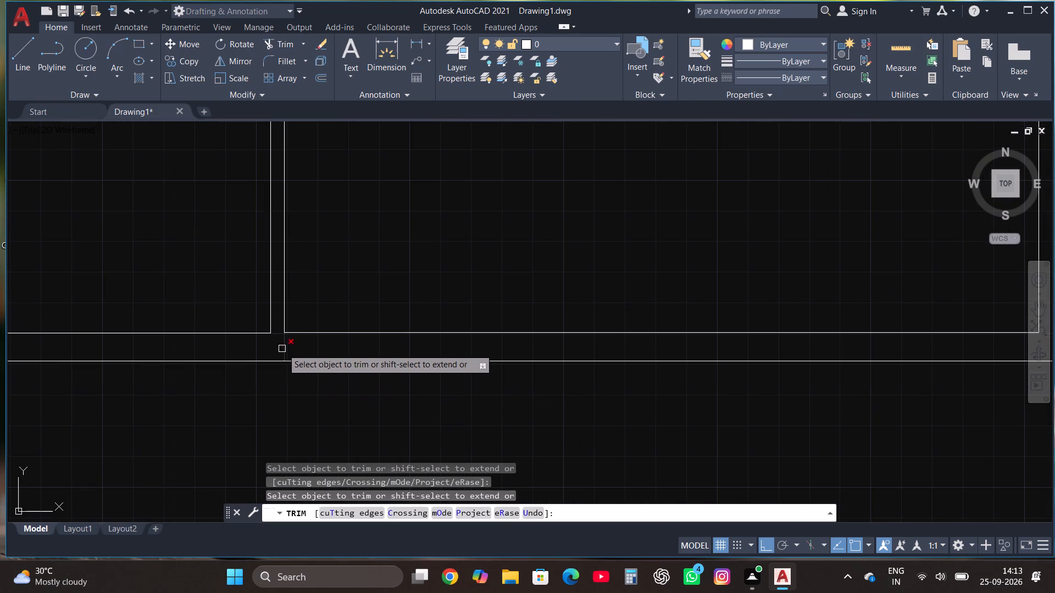
{"action": "scroll", "coordinate": [291, 373], "scroll_direction": "down", "scroll_amount": 3}
{"action": "scroll", "coordinate": [213, 384], "scroll_direction": "up", "scroll_amount": 2}
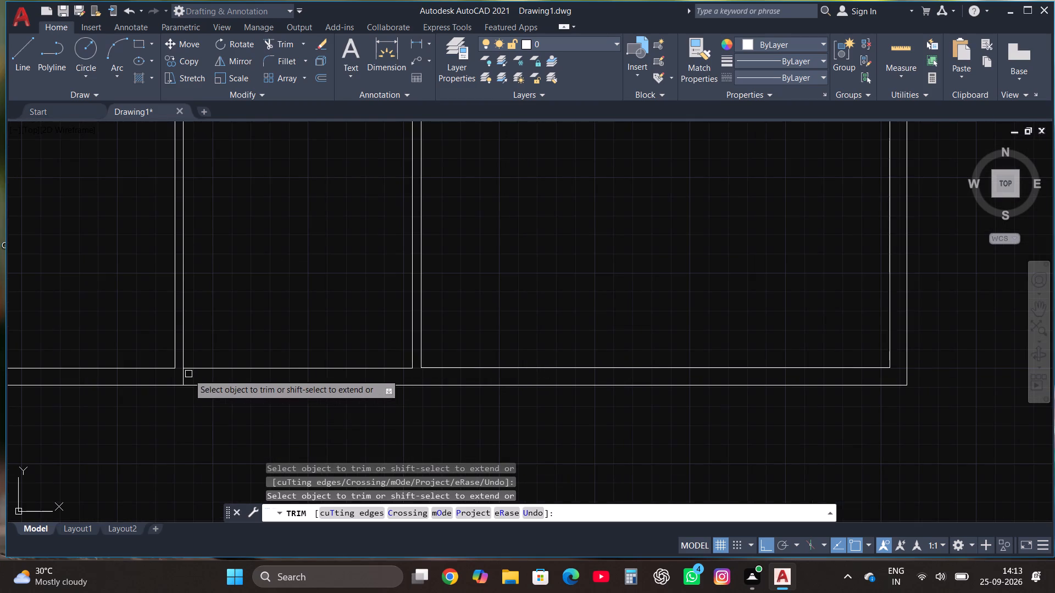
{"action": "left_click", "coordinate": [184, 377]}
{"action": "scroll", "coordinate": [192, 396], "scroll_direction": "down", "scroll_amount": 2}
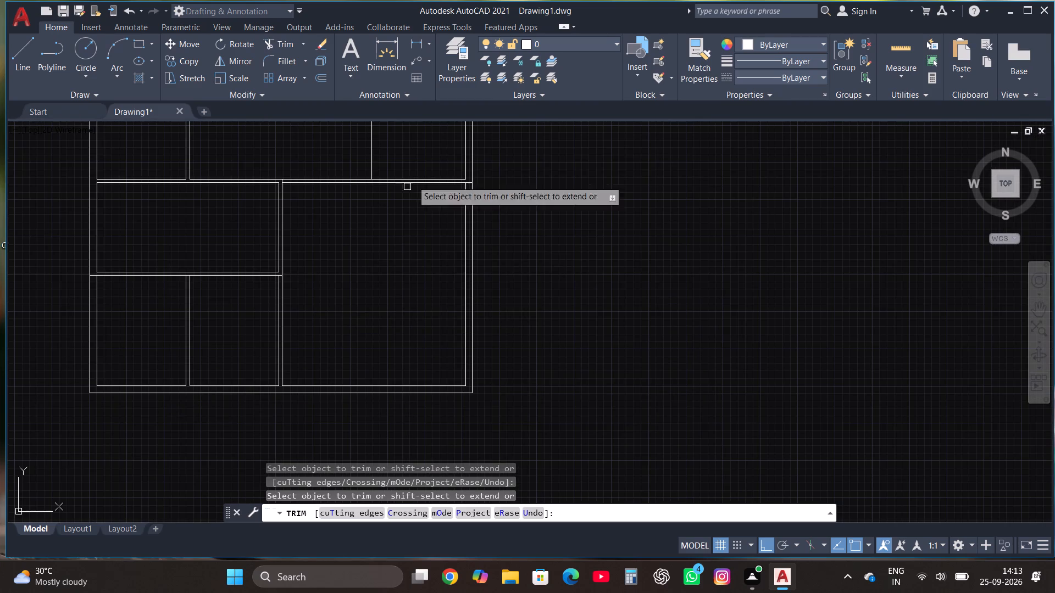
Trim the line crossing the right outer wall and the stub above the lower-right room's left wall at the horizontal partition.
{"action": "scroll", "coordinate": [462, 155], "scroll_direction": "up", "scroll_amount": 3}
{"action": "left_click", "coordinate": [489, 273]}
{"action": "scroll", "coordinate": [543, 243], "scroll_direction": "down", "scroll_amount": 3}
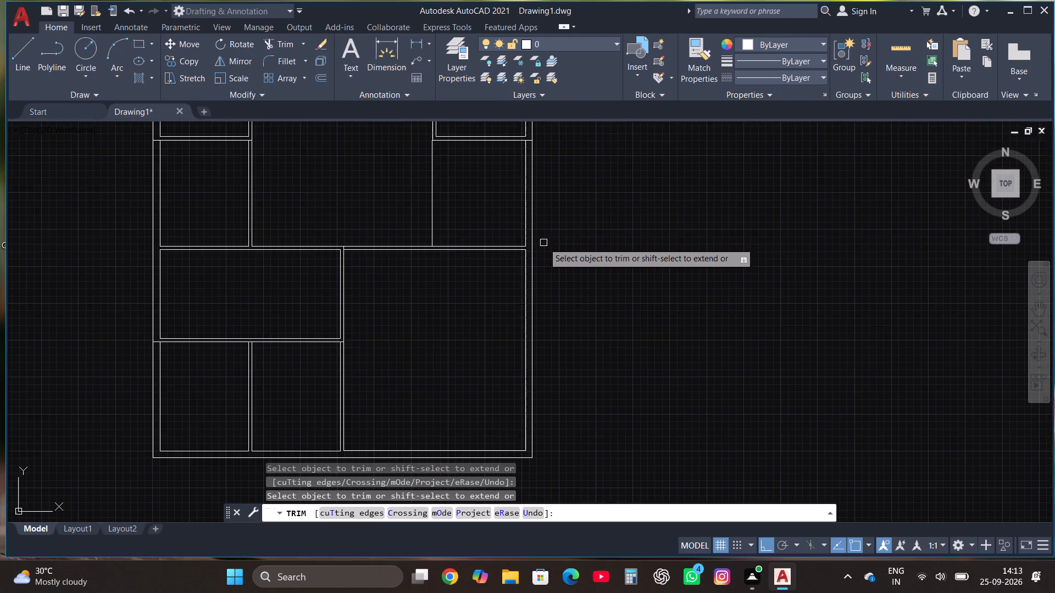
{"action": "scroll", "coordinate": [323, 234], "scroll_direction": "up", "scroll_amount": 3}
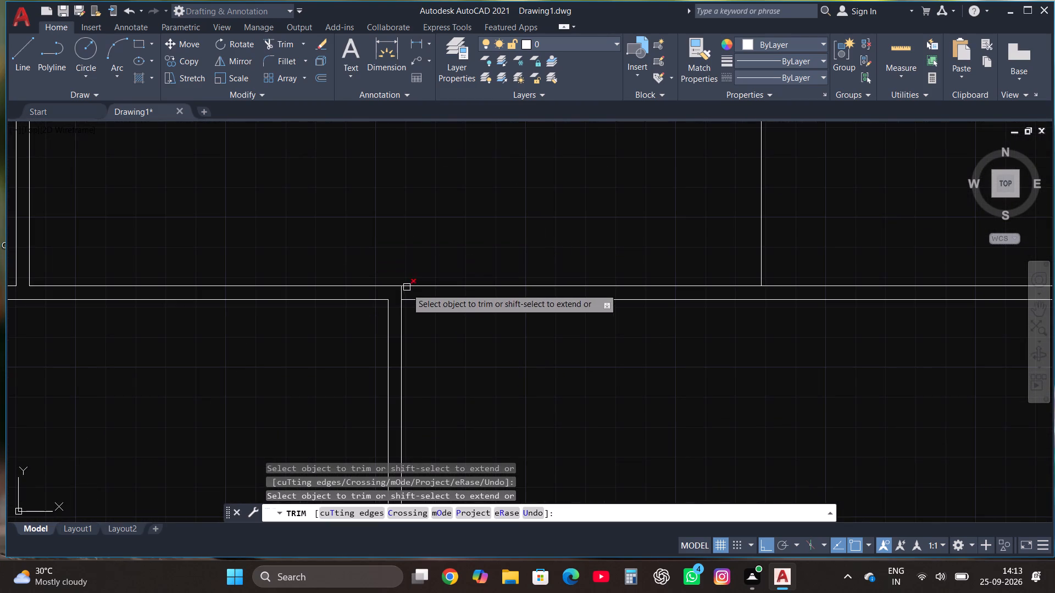
{"action": "left_click", "coordinate": [403, 294]}
{"action": "scroll", "coordinate": [392, 259], "scroll_direction": "down", "scroll_amount": 3}
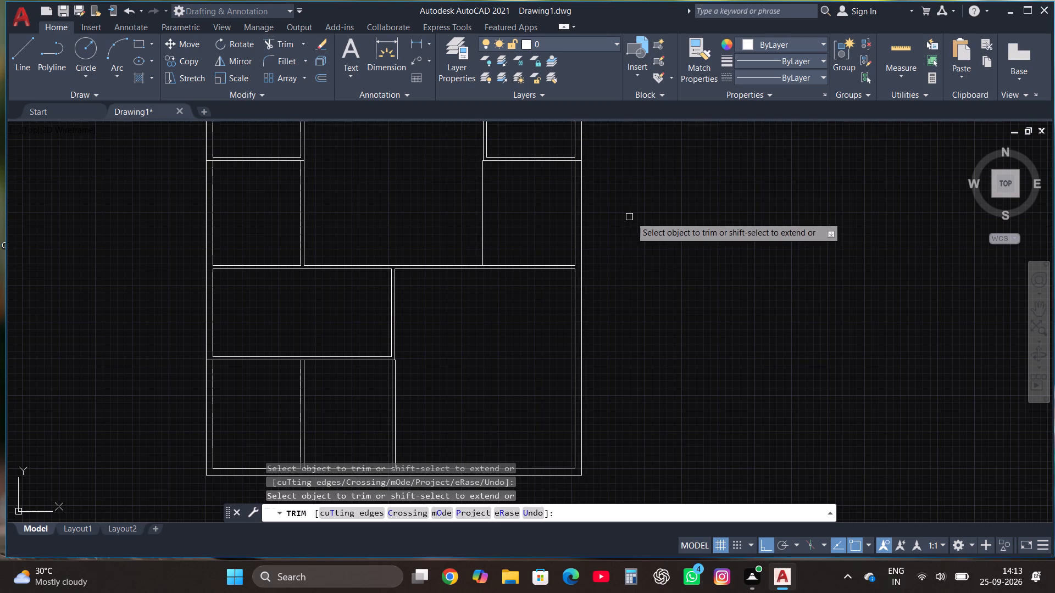
{"action": "scroll", "coordinate": [616, 254], "scroll_direction": "down", "scroll_amount": 2}
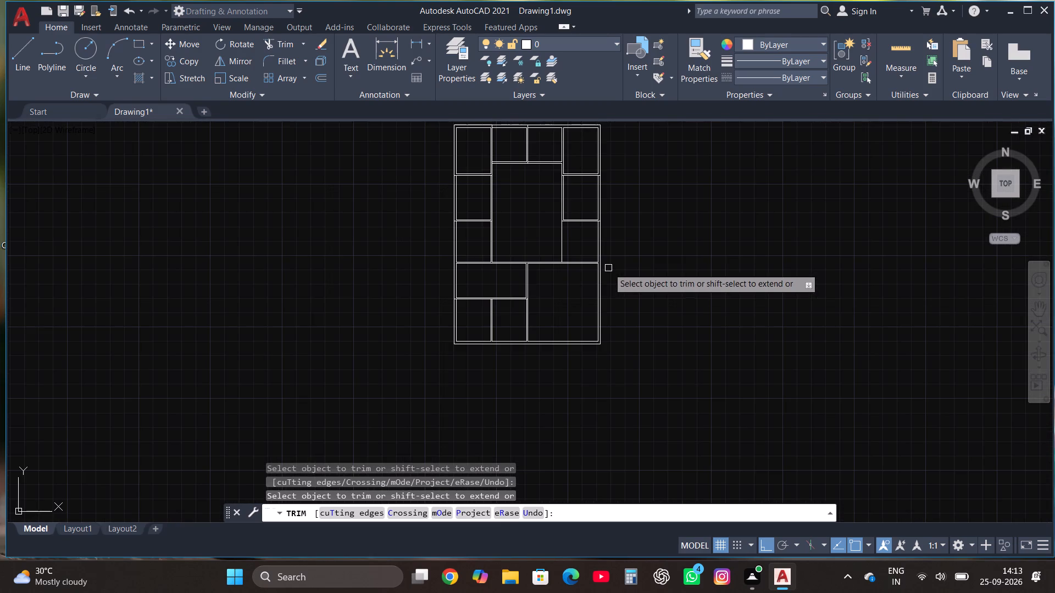
{"action": "key", "text": "Escape"}
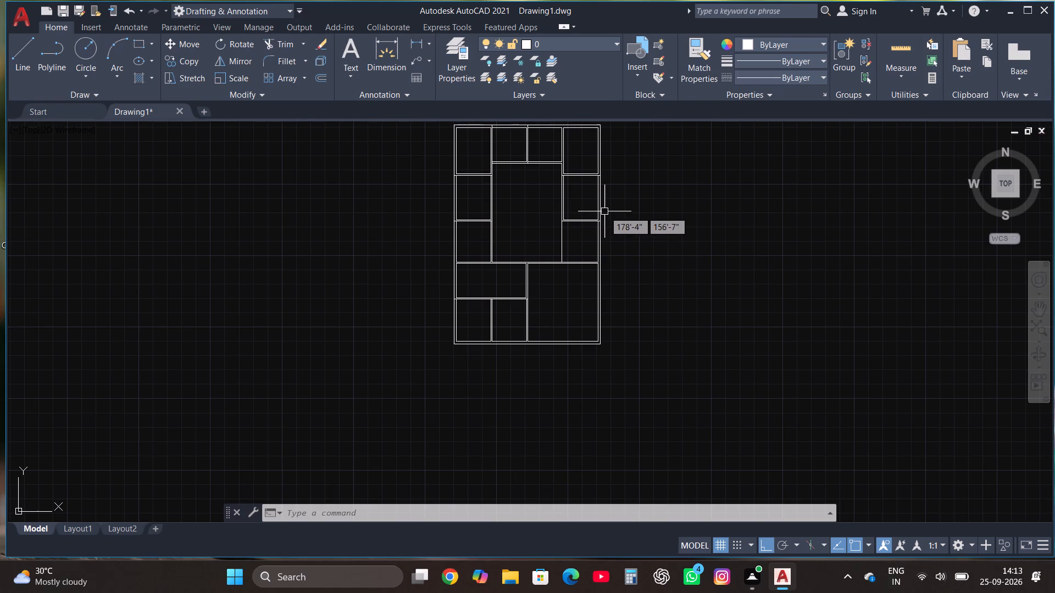
Draw a horizontal line across the central space from the middle-left room's lower outer corner to the opposite room's wall.
{"action": "scroll", "coordinate": [604, 211], "scroll_direction": "up", "scroll_amount": 1}
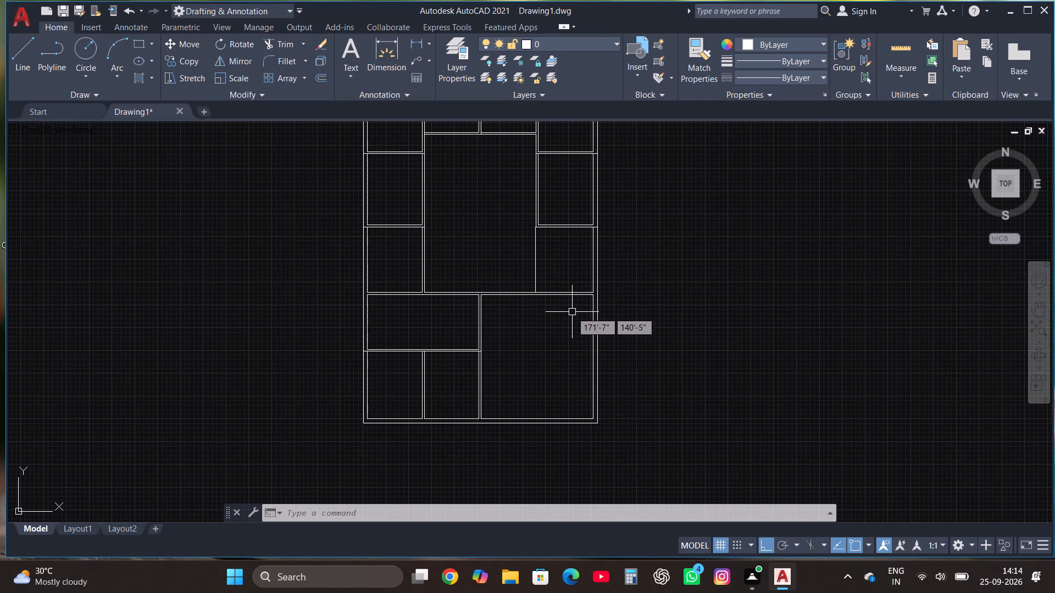
{"action": "scroll", "coordinate": [562, 402], "scroll_direction": "down", "scroll_amount": 1}
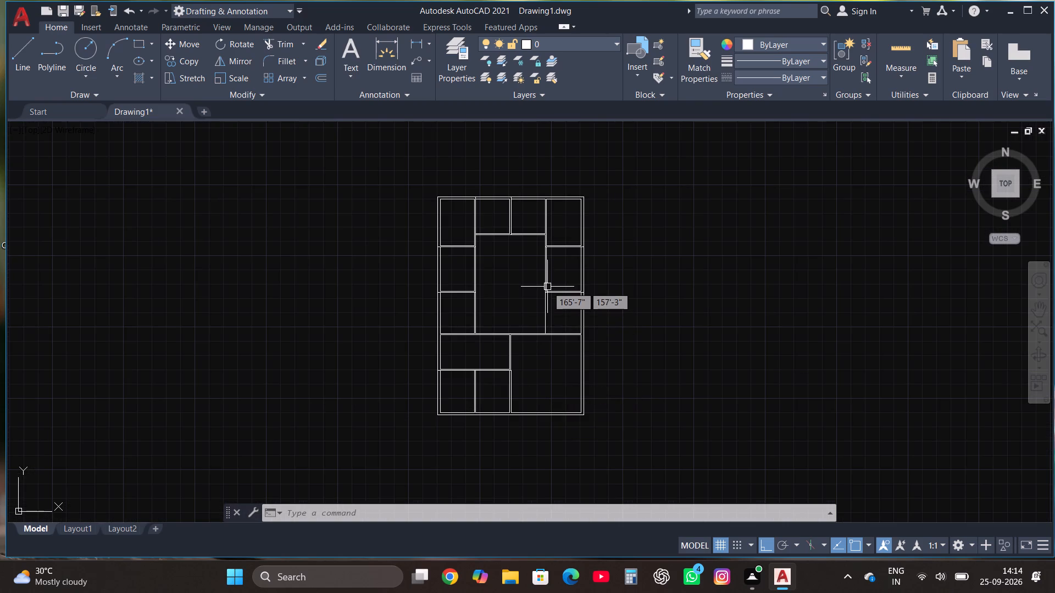
{"action": "scroll", "coordinate": [546, 287], "scroll_direction": "up", "scroll_amount": 1}
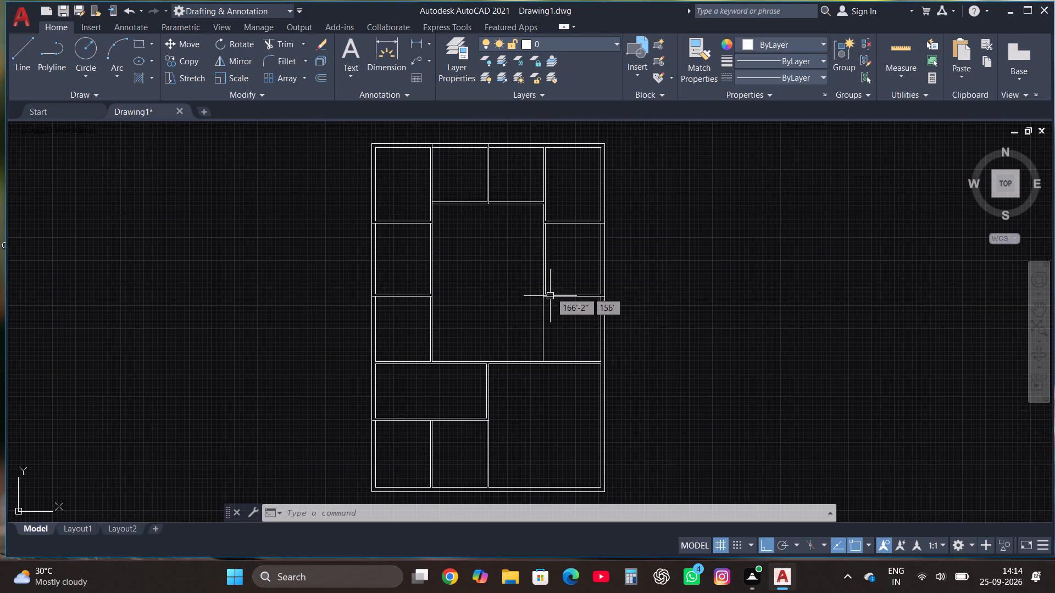
{"action": "scroll", "coordinate": [564, 273], "scroll_direction": "up", "scroll_amount": 1}
{"action": "left_click", "coordinate": [26, 51]}
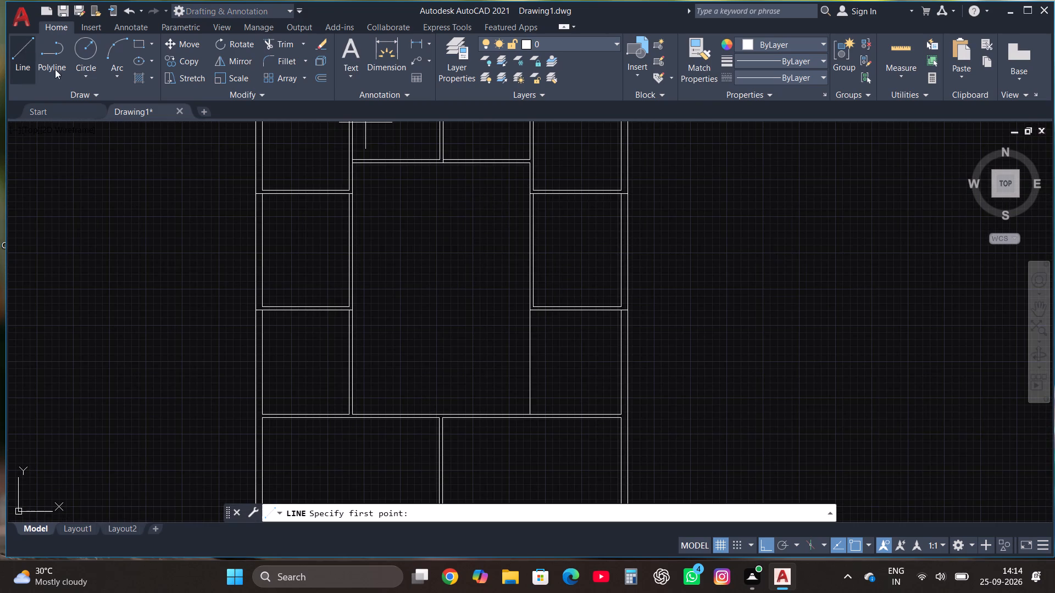
{"action": "scroll", "coordinate": [450, 315], "scroll_direction": "up", "scroll_amount": 1}
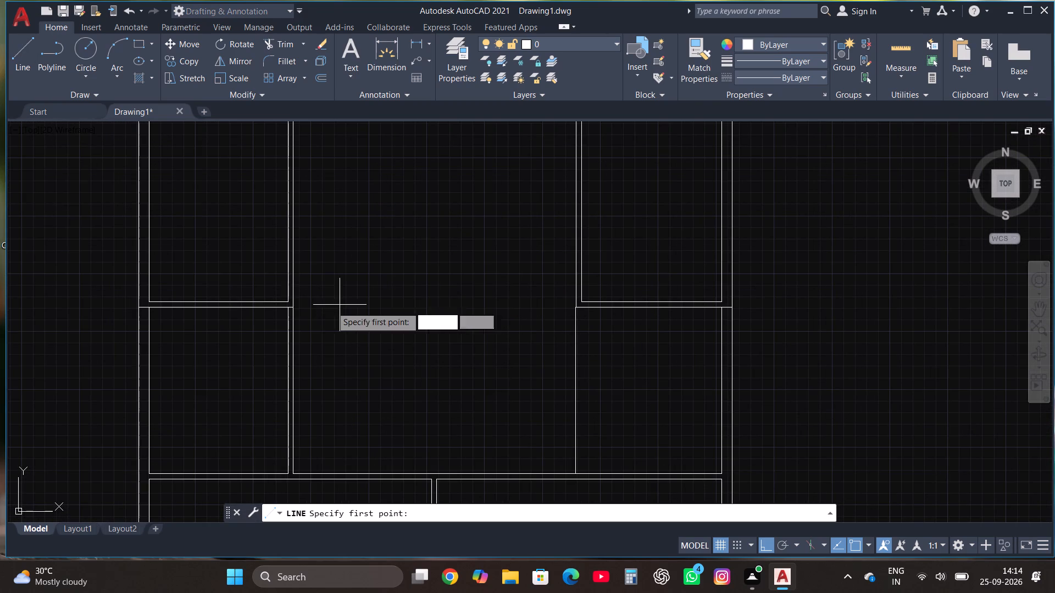
{"action": "left_click", "coordinate": [293, 306]}
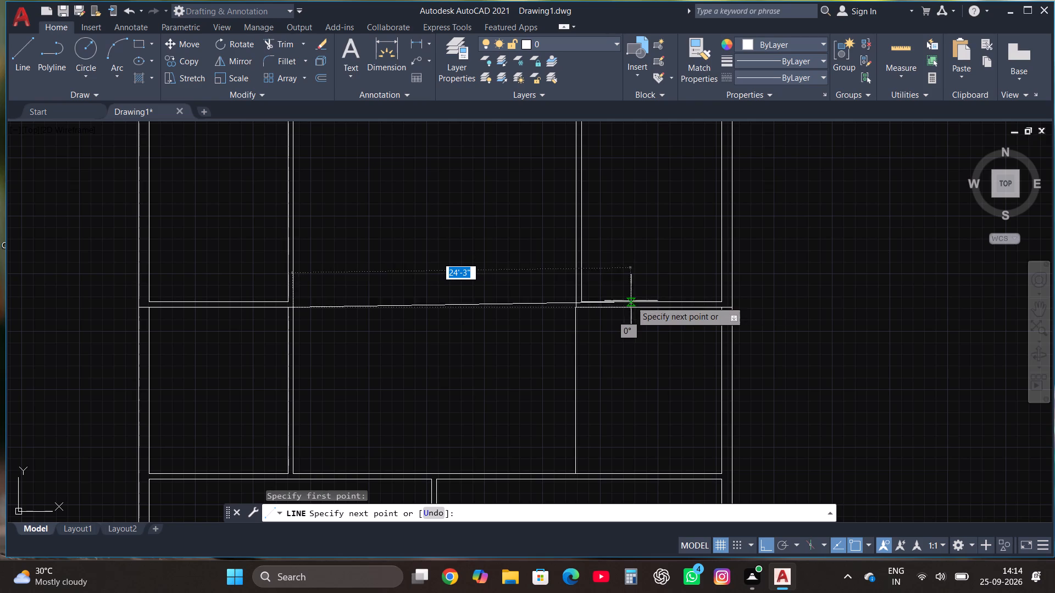
{"action": "left_click", "coordinate": [632, 304]}
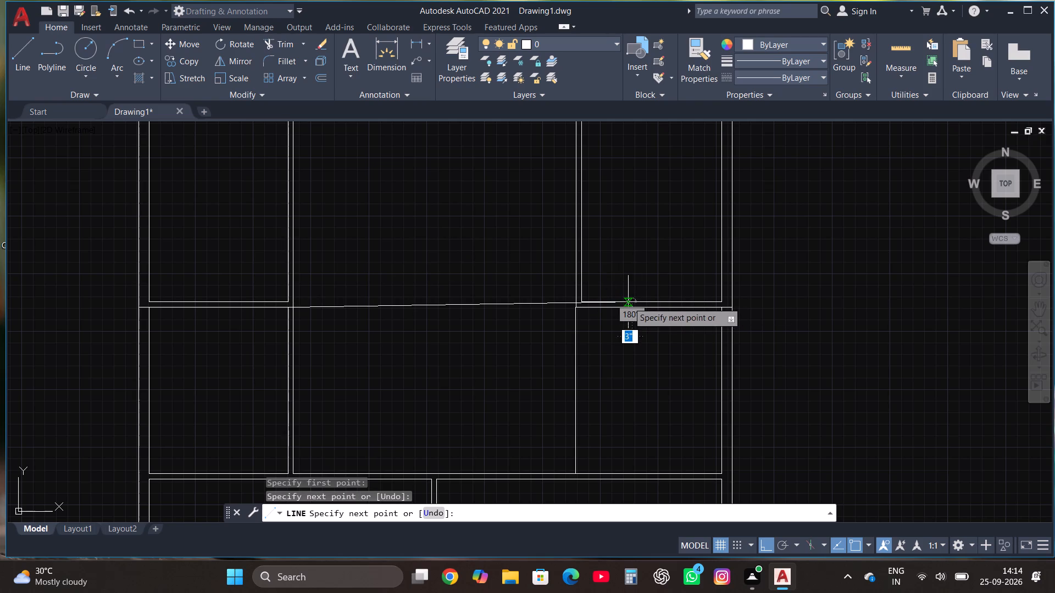
{"action": "key", "text": "ctrl+z"}
{"action": "scroll", "coordinate": [590, 313], "scroll_direction": "up", "scroll_amount": 3}
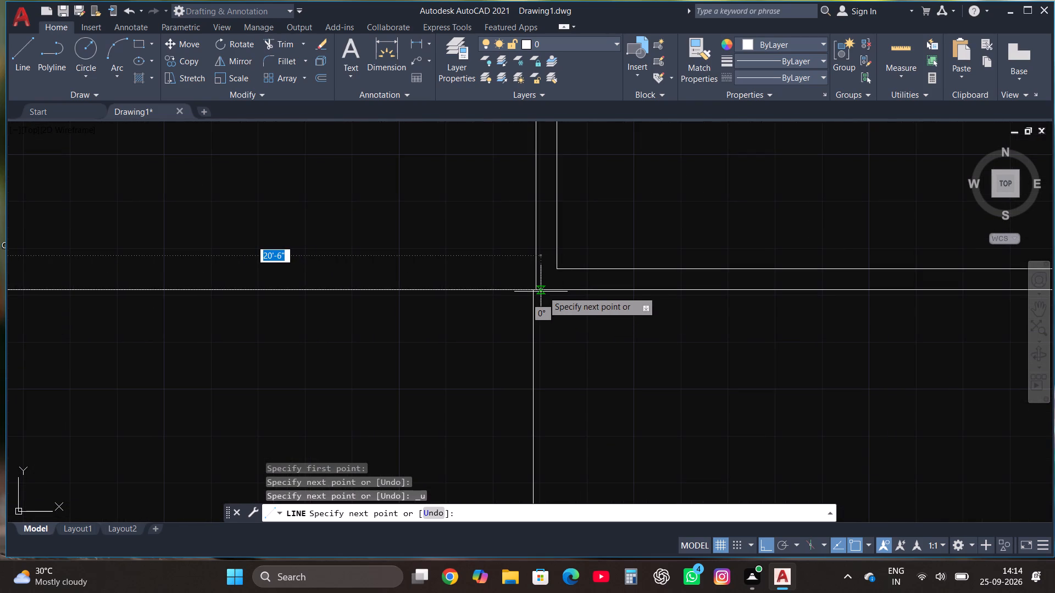
{"action": "left_click", "coordinate": [549, 291]}
{"action": "scroll", "coordinate": [623, 356], "scroll_direction": "down", "scroll_amount": 2}
{"action": "key", "text": "Escape"}
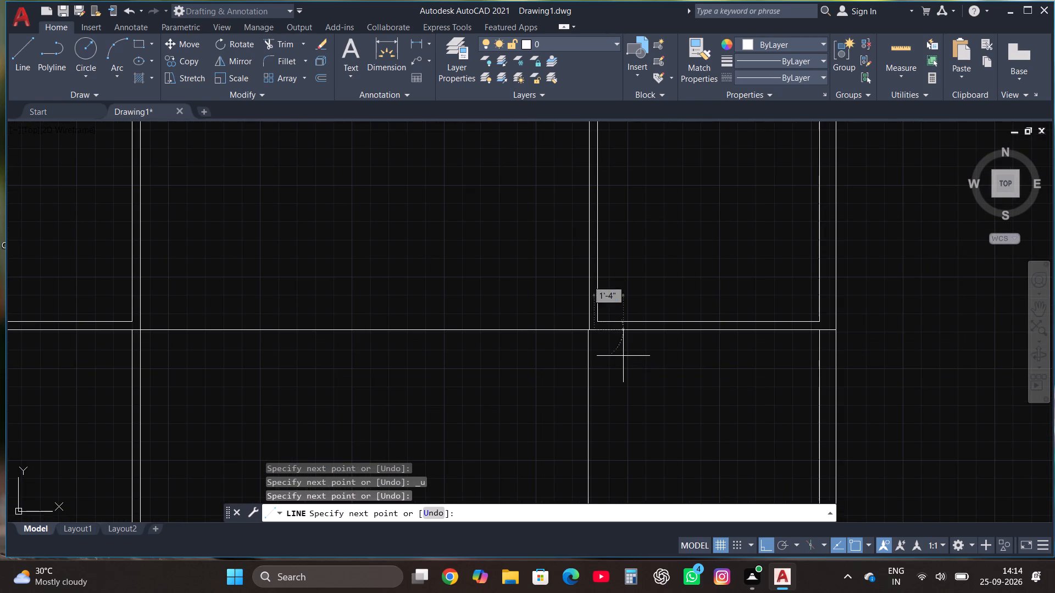
Draw the partition's parallel upper line across the central space from the middle-left room's lower inner corner to the opposite room.
{"action": "left_click", "coordinate": [24, 49]}
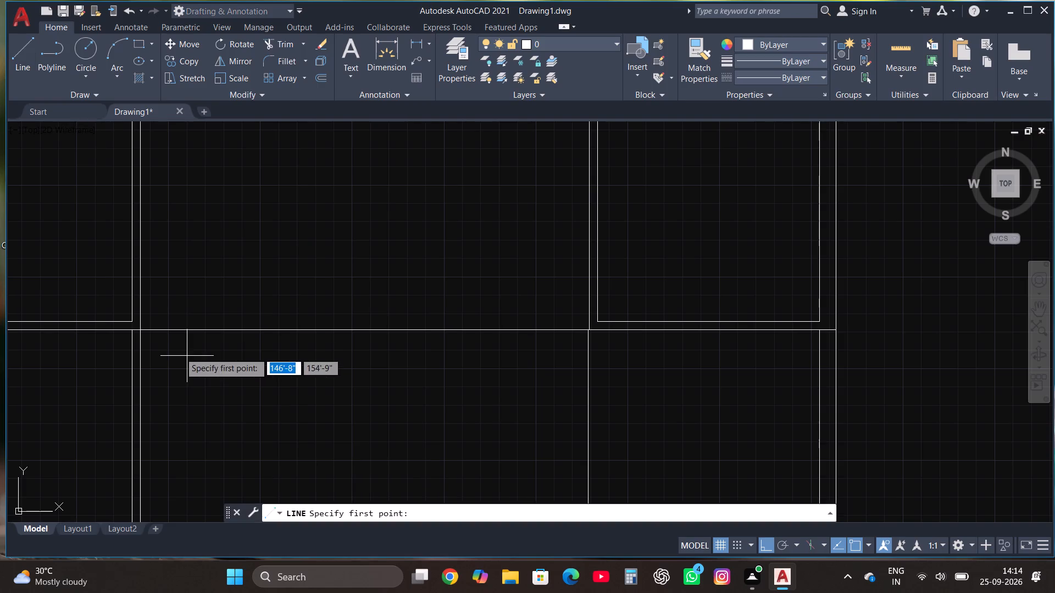
{"action": "left_click", "coordinate": [130, 320]}
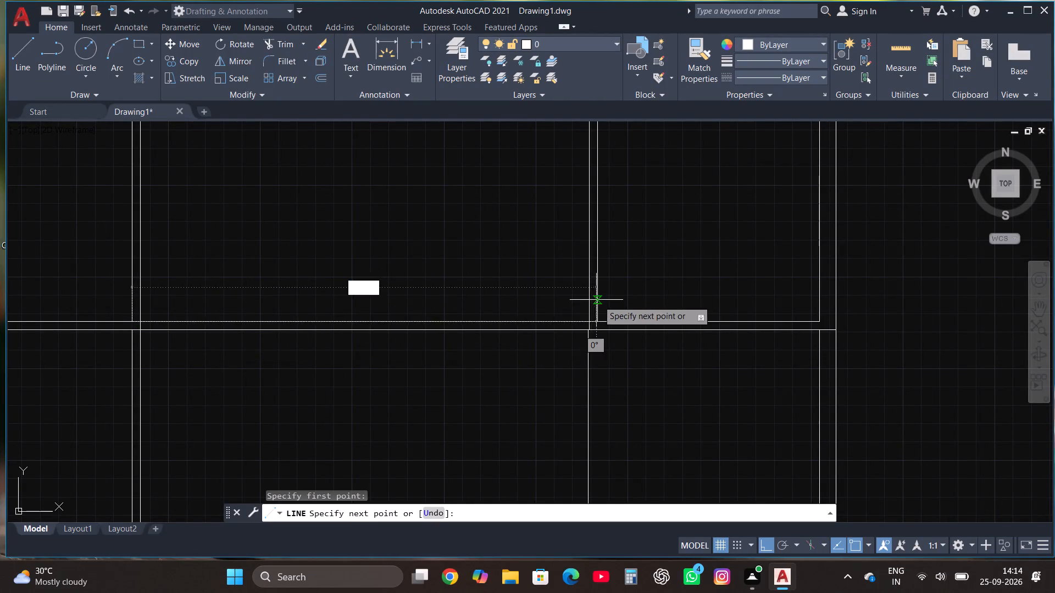
{"action": "left_click", "coordinate": [615, 312]}
{"action": "key", "text": "Escape"}
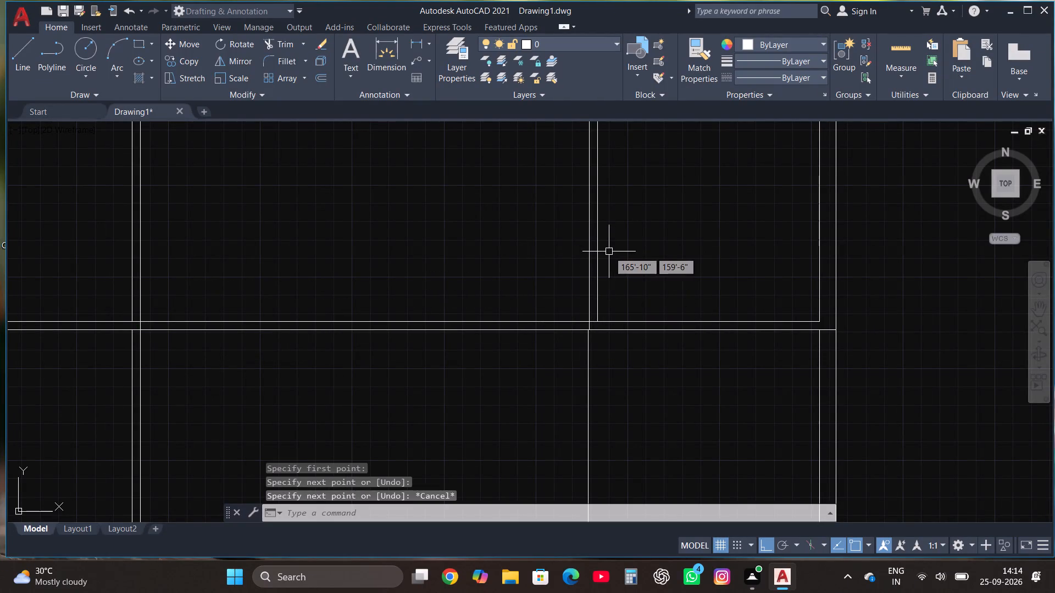
Draw two parallel vertical lines down the middle of the upper central space, from the top rooms' dividing wall past the new horizontal partition.
{"action": "scroll", "coordinate": [559, 360], "scroll_direction": "down", "scroll_amount": 3}
{"action": "scroll", "coordinate": [560, 312], "scroll_direction": "up", "scroll_amount": 1}
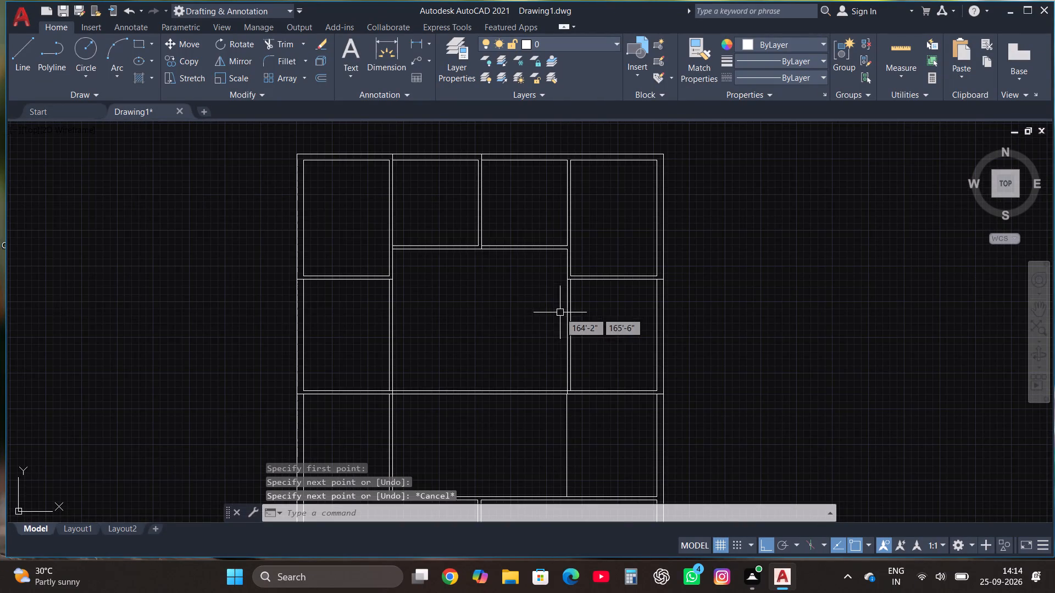
{"action": "left_click", "coordinate": [25, 52]}
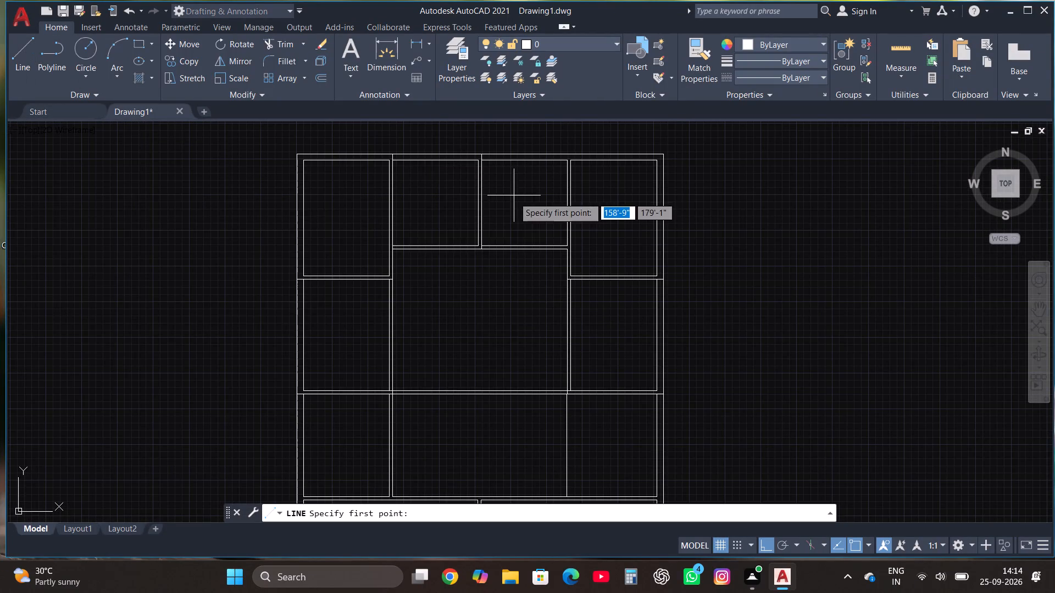
{"action": "scroll", "coordinate": [495, 262], "scroll_direction": "up", "scroll_amount": 1}
{"action": "left_click", "coordinate": [473, 240]}
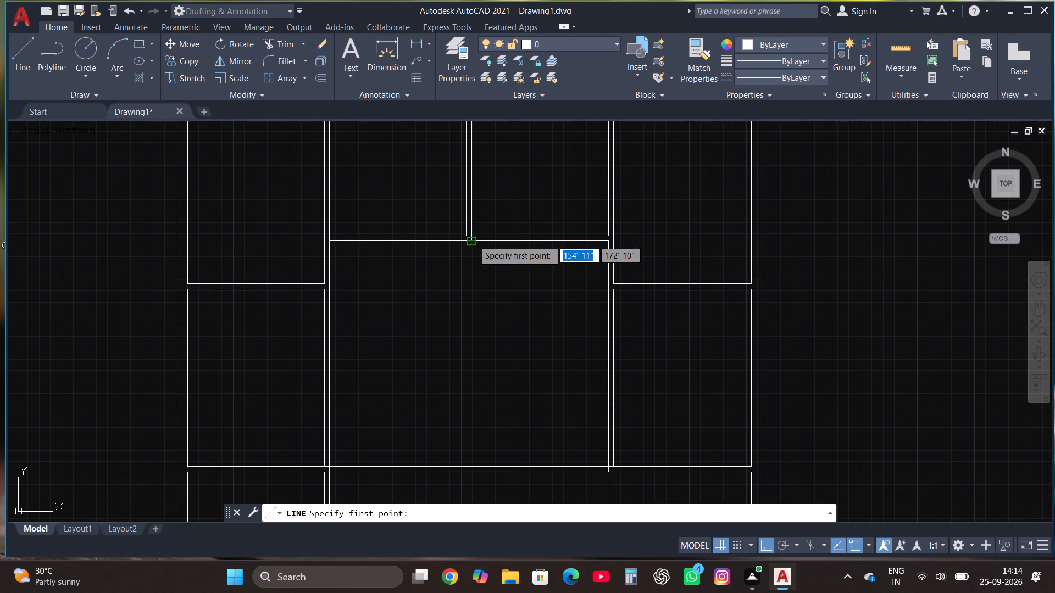
{"action": "left_click", "coordinate": [472, 483]}
{"action": "left_click", "coordinate": [24, 61]}
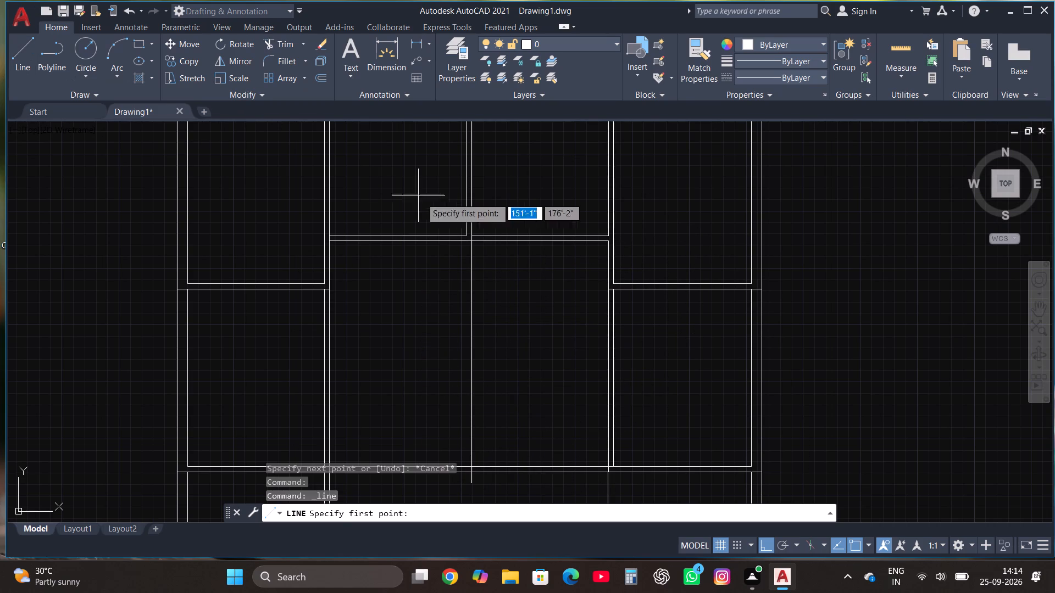
{"action": "left_click", "coordinate": [465, 236]}
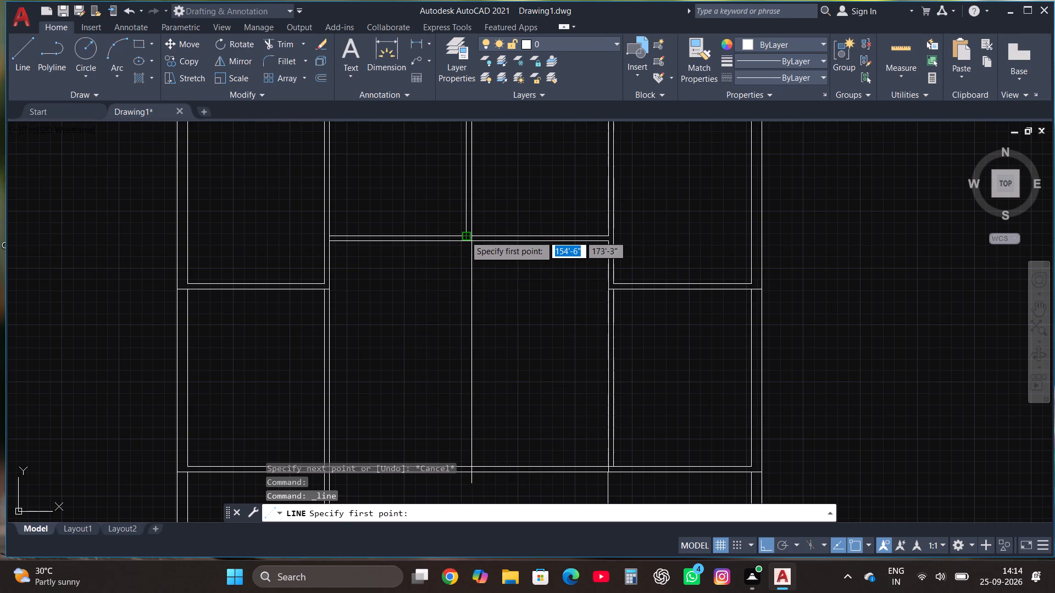
{"action": "scroll", "coordinate": [467, 202], "scroll_direction": "down", "scroll_amount": 1}
{"action": "scroll", "coordinate": [468, 380], "scroll_direction": "up", "scroll_amount": 2}
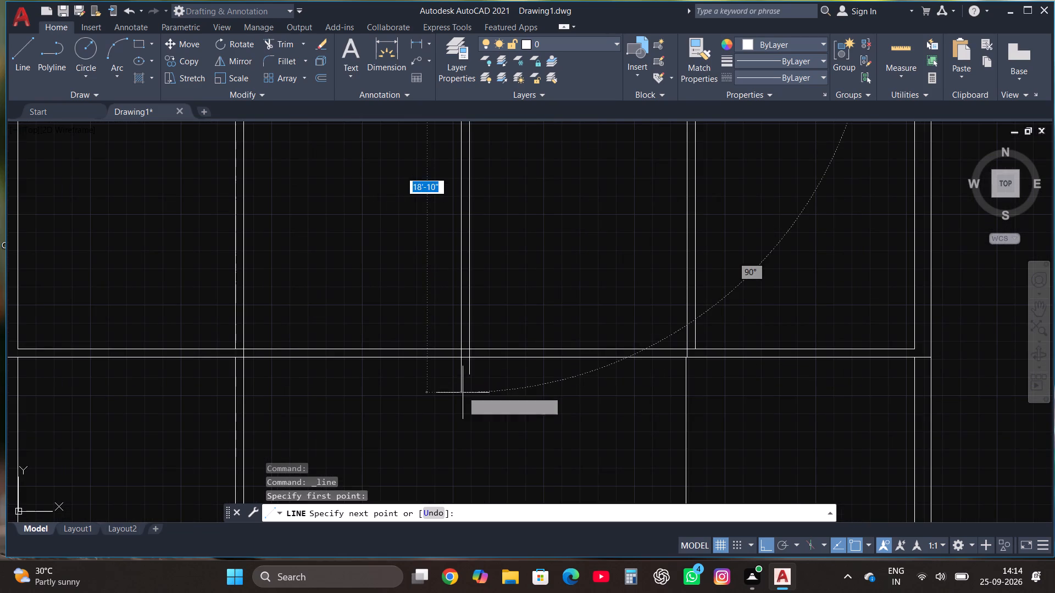
{"action": "left_click", "coordinate": [464, 393]}
{"action": "key", "text": "Escape"}
Trim the new vertical wall's ends below and inside the horizontal partition, and open the partition's upper line between them.
{"action": "left_click", "coordinate": [279, 44]}
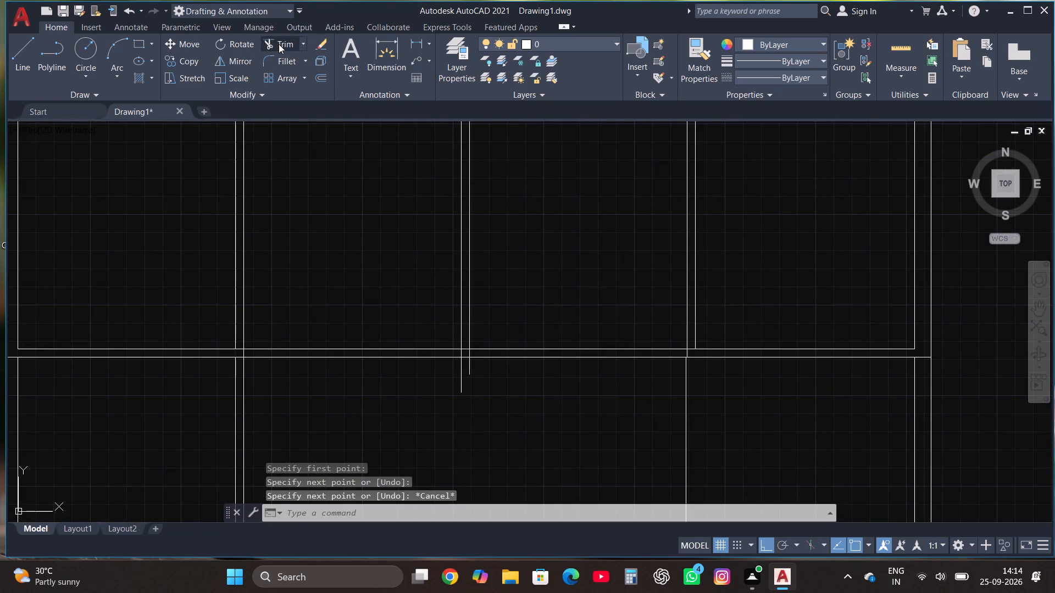
{"action": "left_click", "coordinate": [448, 369]}
{"action": "left_click", "coordinate": [523, 368]}
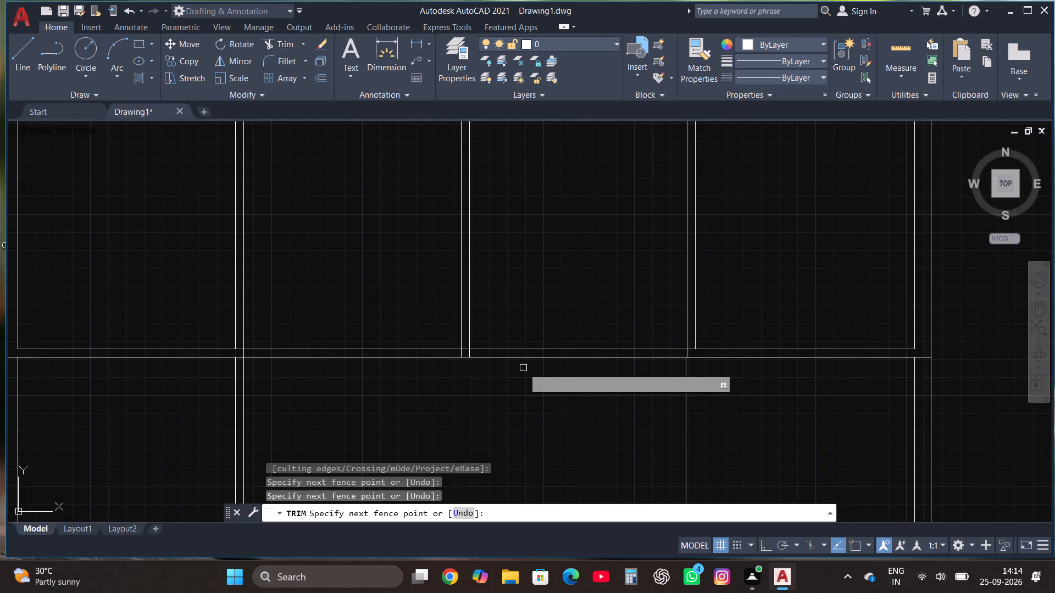
{"action": "scroll", "coordinate": [502, 356], "scroll_direction": "up", "scroll_amount": 2}
{"action": "left_click", "coordinate": [370, 352]}
{"action": "left_click", "coordinate": [425, 351]}
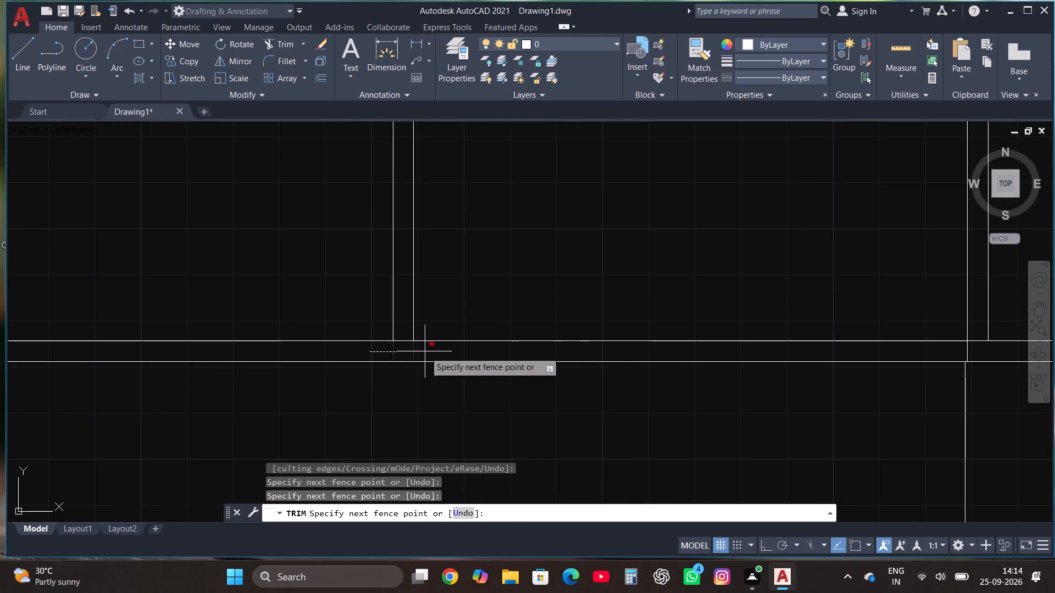
{"action": "left_click", "coordinate": [404, 342]}
{"action": "scroll", "coordinate": [440, 411], "scroll_direction": "down", "scroll_amount": 2}
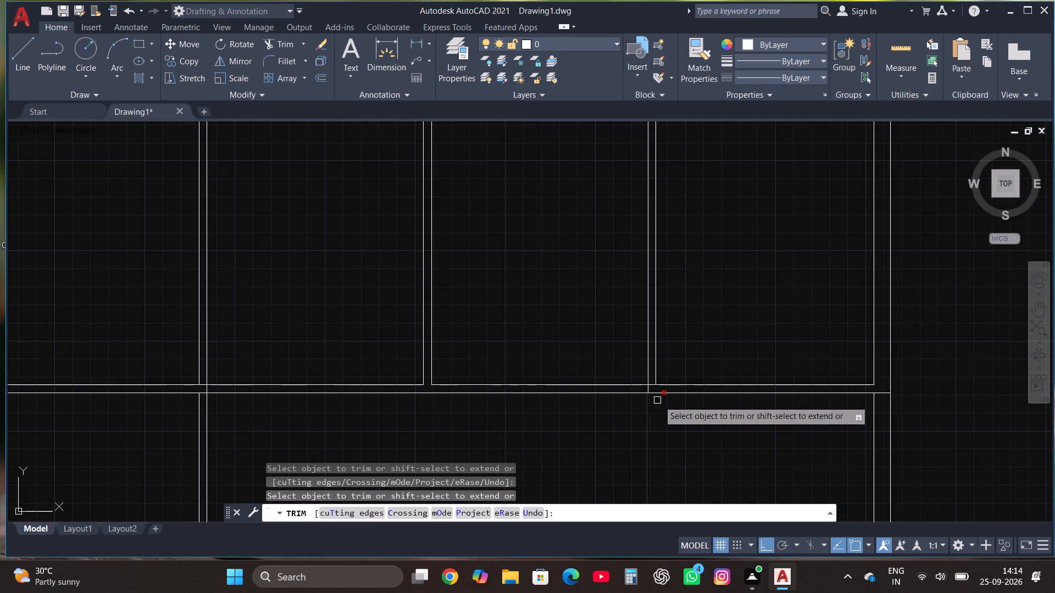
Trim the vertical wall line crossing inside the horizontal partition at its junction with the right-hand rooms' wall.
{"action": "scroll", "coordinate": [652, 394], "scroll_direction": "up", "scroll_amount": 2}
{"action": "left_click", "coordinate": [636, 381]}
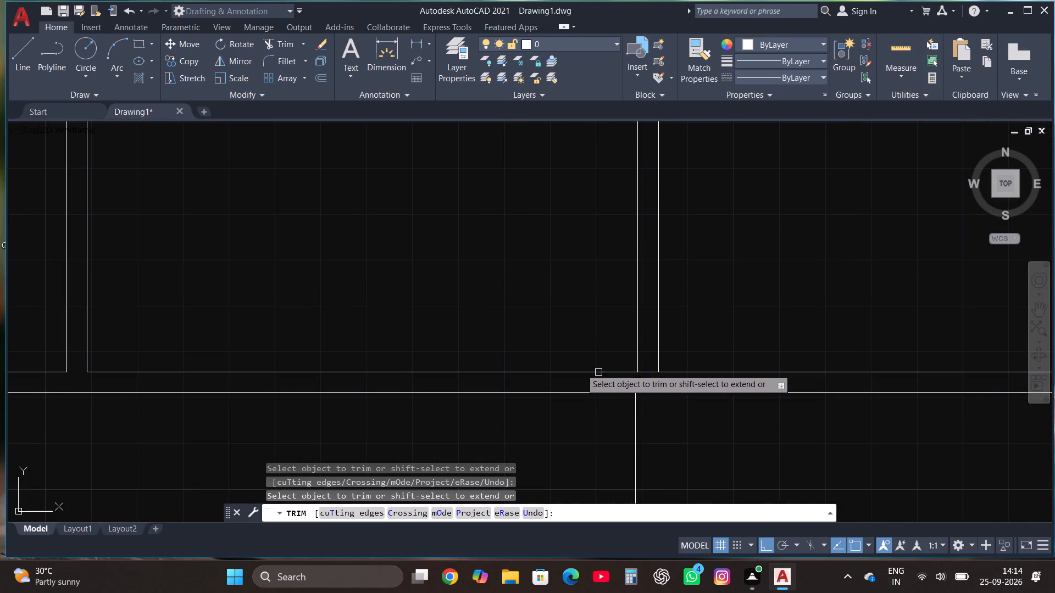
Trim both vertical line segments inside the horizontal wall where the central divider meets the two small top rooms.
{"action": "scroll", "coordinate": [502, 336], "scroll_direction": "down", "scroll_amount": 2}
{"action": "scroll", "coordinate": [498, 383], "scroll_direction": "down", "scroll_amount": 1}
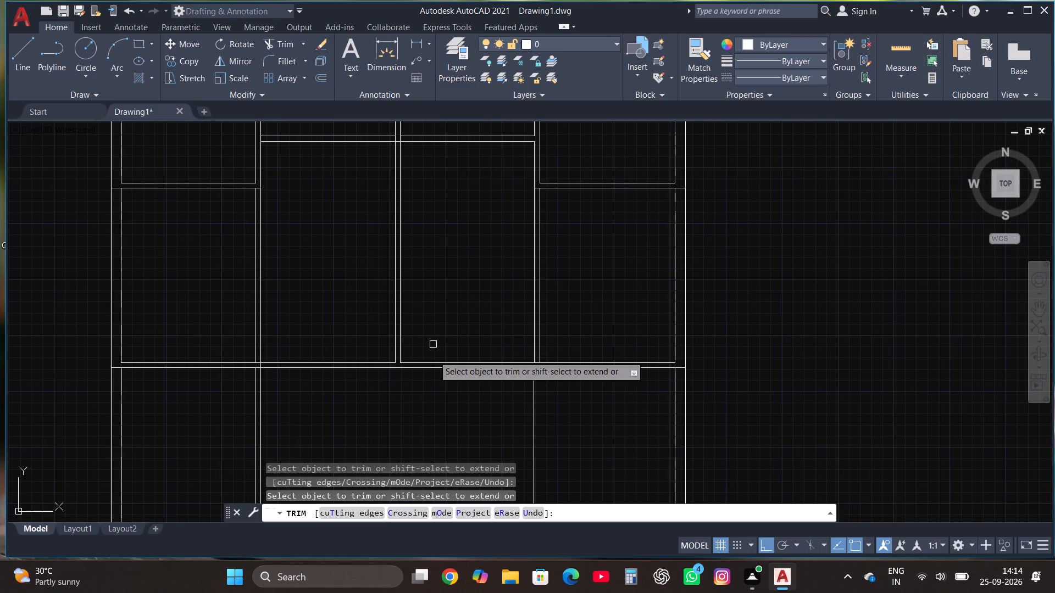
{"action": "scroll", "coordinate": [436, 379], "scroll_direction": "down", "scroll_amount": 2}
{"action": "scroll", "coordinate": [426, 263], "scroll_direction": "up", "scroll_amount": 3}
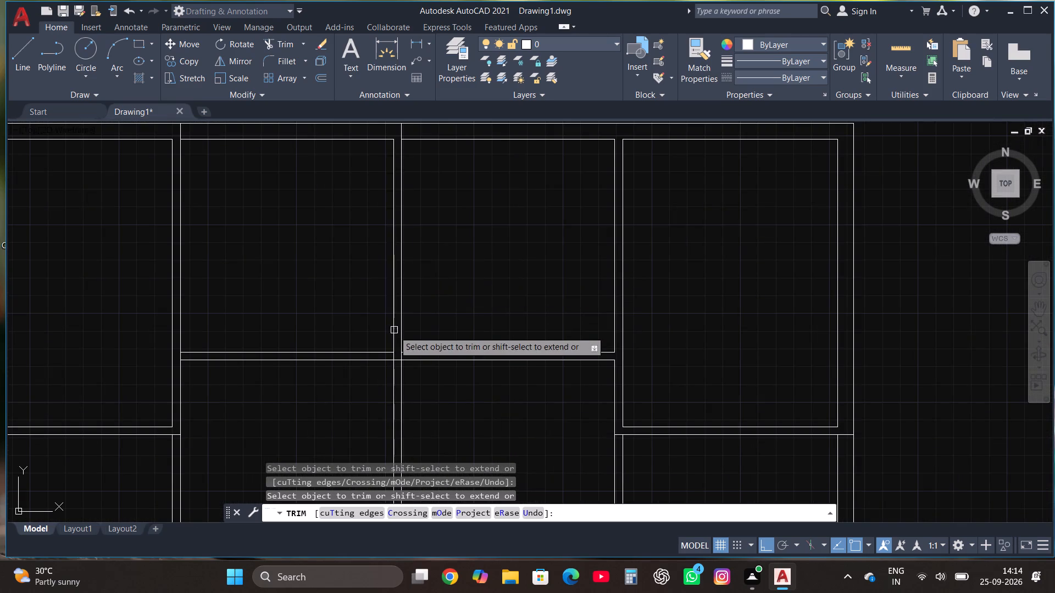
{"action": "scroll", "coordinate": [393, 339], "scroll_direction": "up", "scroll_amount": 1}
{"action": "left_click", "coordinate": [392, 369]}
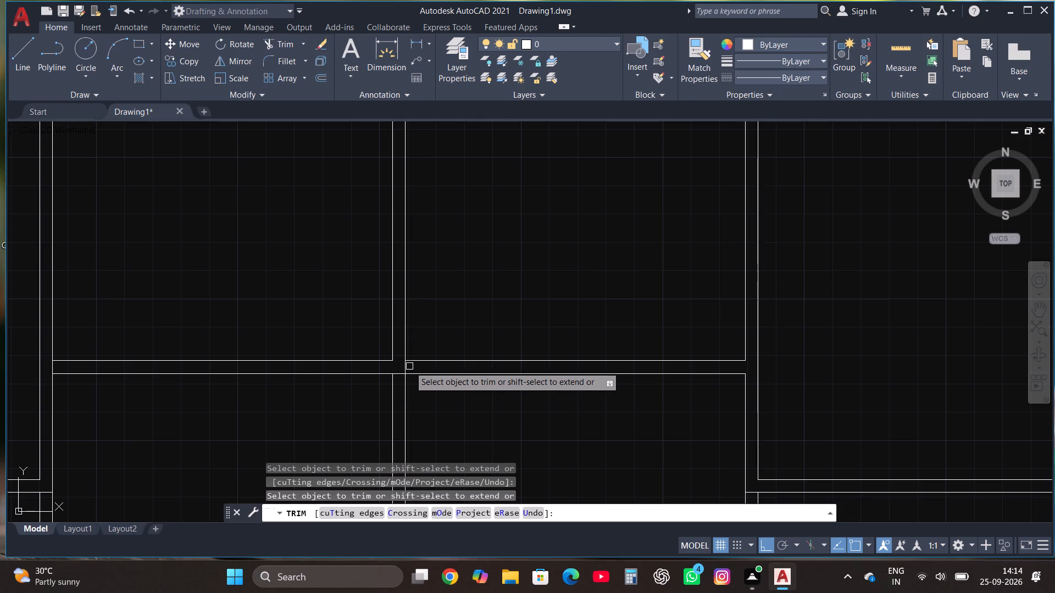
{"action": "left_click", "coordinate": [406, 366]}
Clean the horizontal partition's junction with the left rooms' wall by trimming the crossing lines and opening both horizontal lines between the wall faces.
{"action": "scroll", "coordinate": [488, 294], "scroll_direction": "down", "scroll_amount": 3}
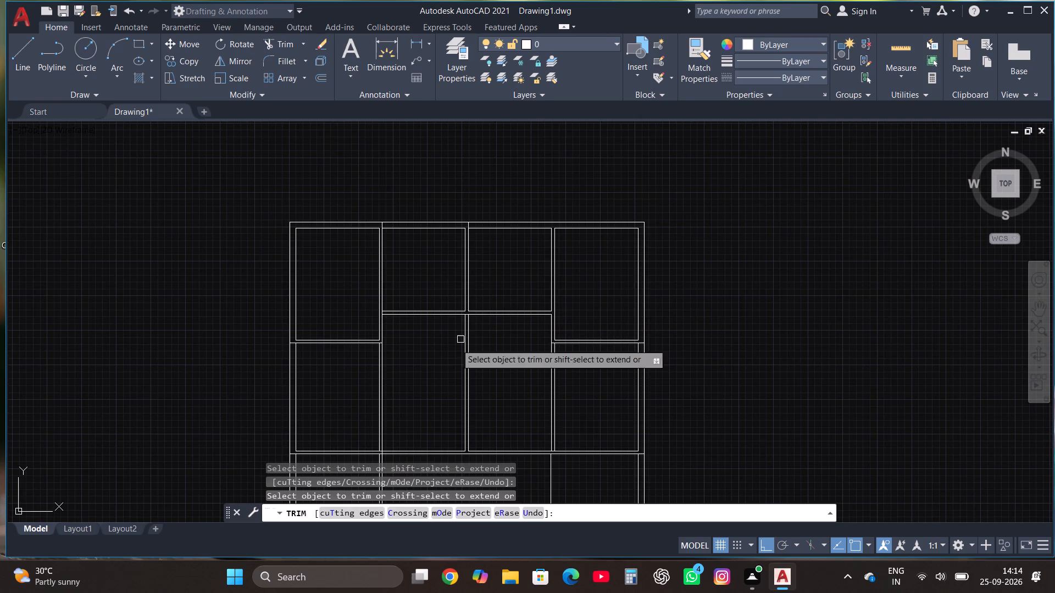
{"action": "scroll", "coordinate": [413, 372], "scroll_direction": "down", "scroll_amount": 1}
{"action": "scroll", "coordinate": [395, 422], "scroll_direction": "up", "scroll_amount": 3}
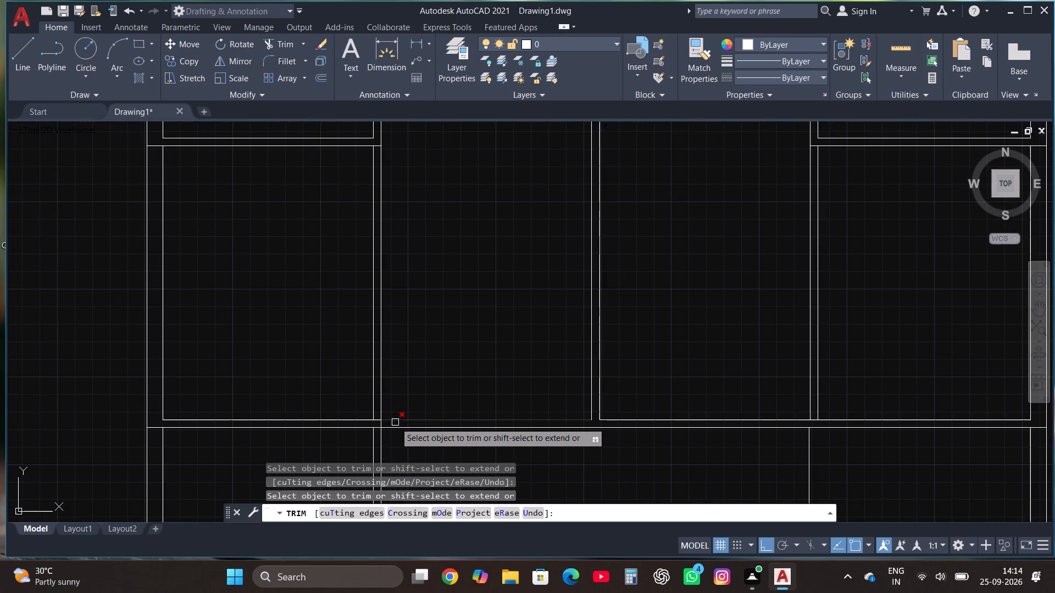
{"action": "scroll", "coordinate": [381, 423], "scroll_direction": "up", "scroll_amount": 3}
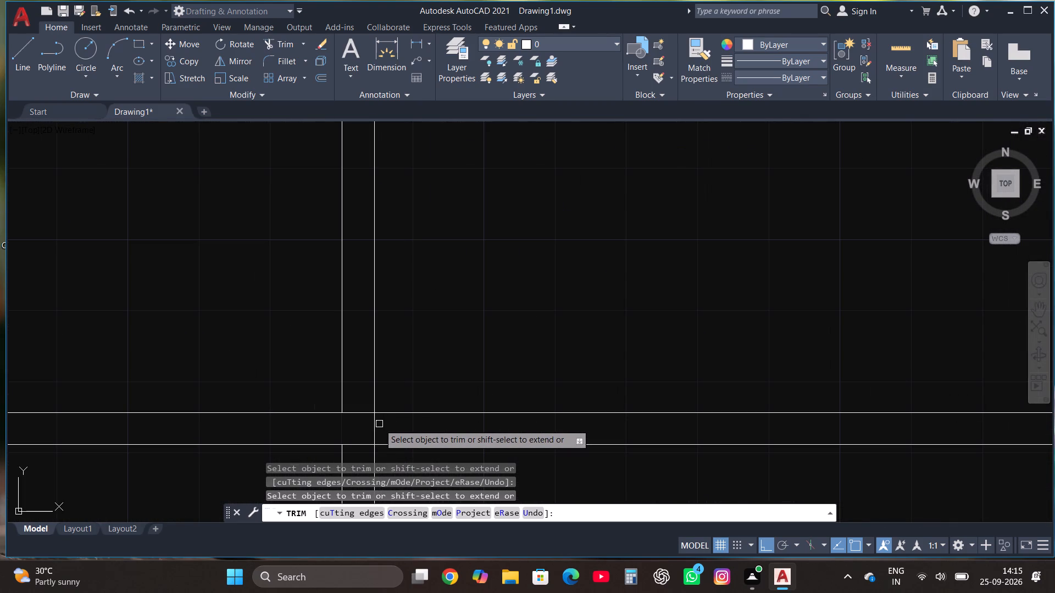
{"action": "left_click", "coordinate": [379, 424]}
{"action": "left_click", "coordinate": [351, 428]}
{"action": "left_click", "coordinate": [359, 412]}
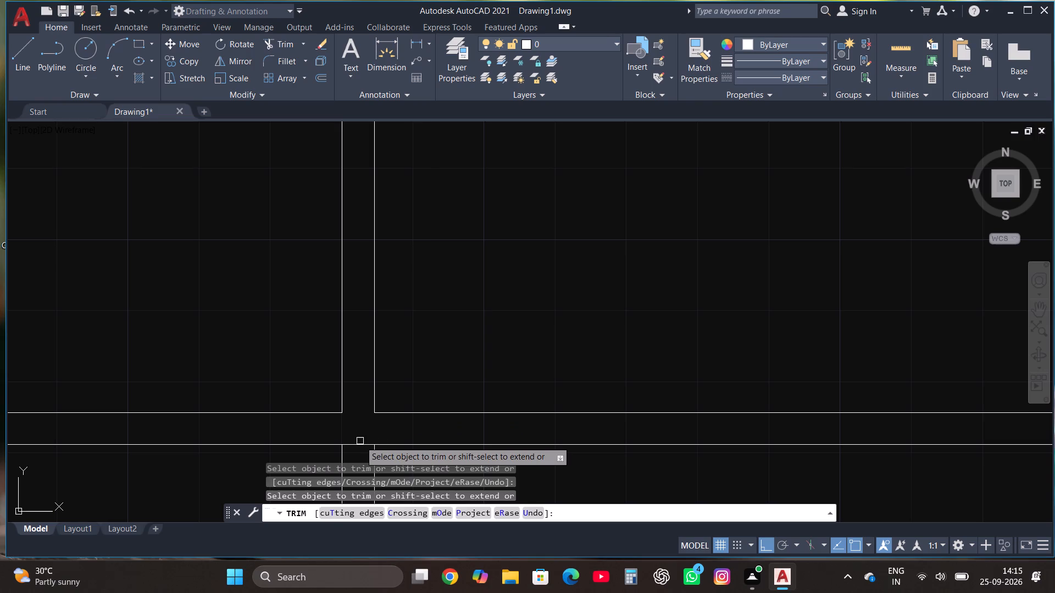
{"action": "left_click", "coordinate": [360, 441]}
{"action": "left_click", "coordinate": [360, 451]}
Trim the horizontal partition's stub inside the left exterior wall.
{"action": "scroll", "coordinate": [377, 335], "scroll_direction": "down", "scroll_amount": 2}
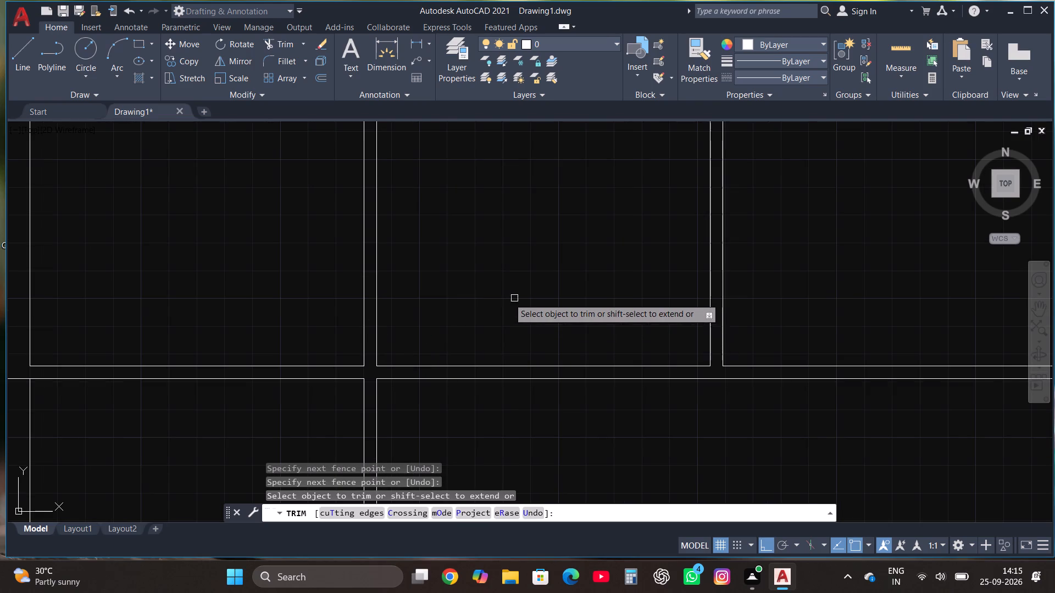
{"action": "scroll", "coordinate": [493, 304], "scroll_direction": "down", "scroll_amount": 1}
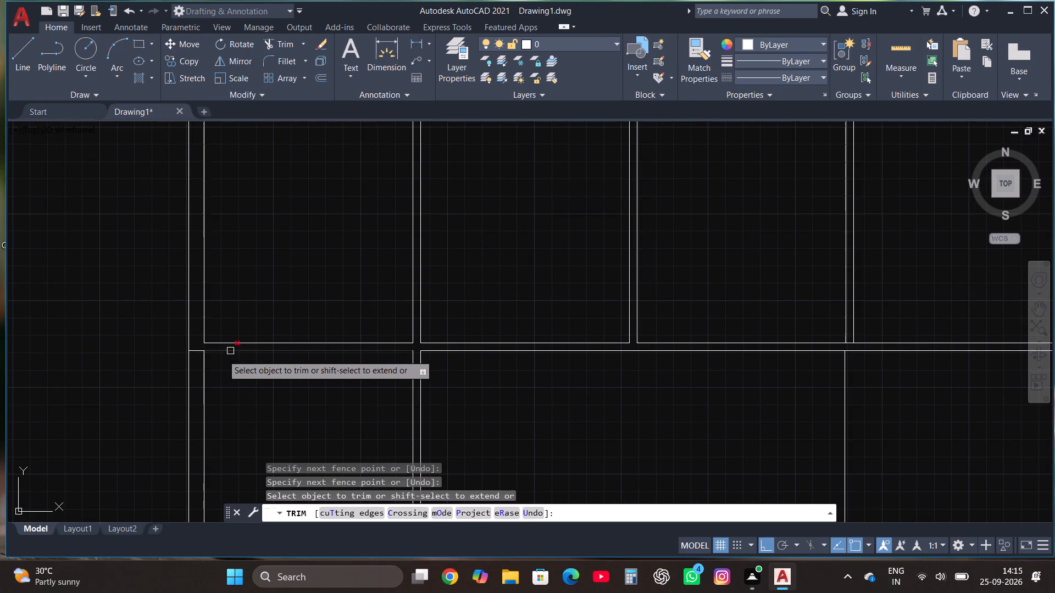
{"action": "left_click", "coordinate": [196, 350]}
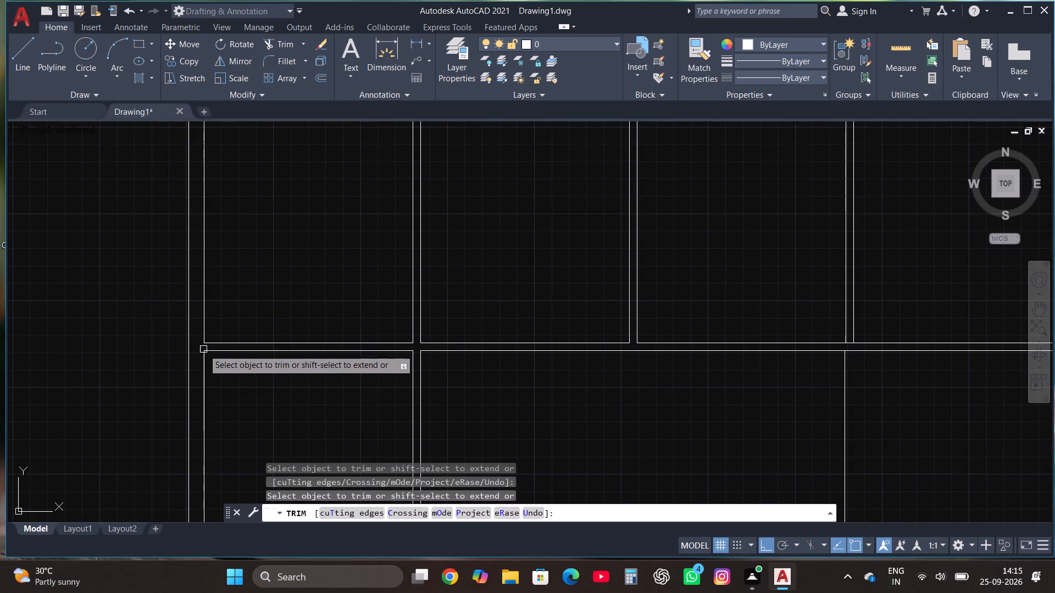
{"action": "scroll", "coordinate": [221, 343], "scroll_direction": "down", "scroll_amount": 3}
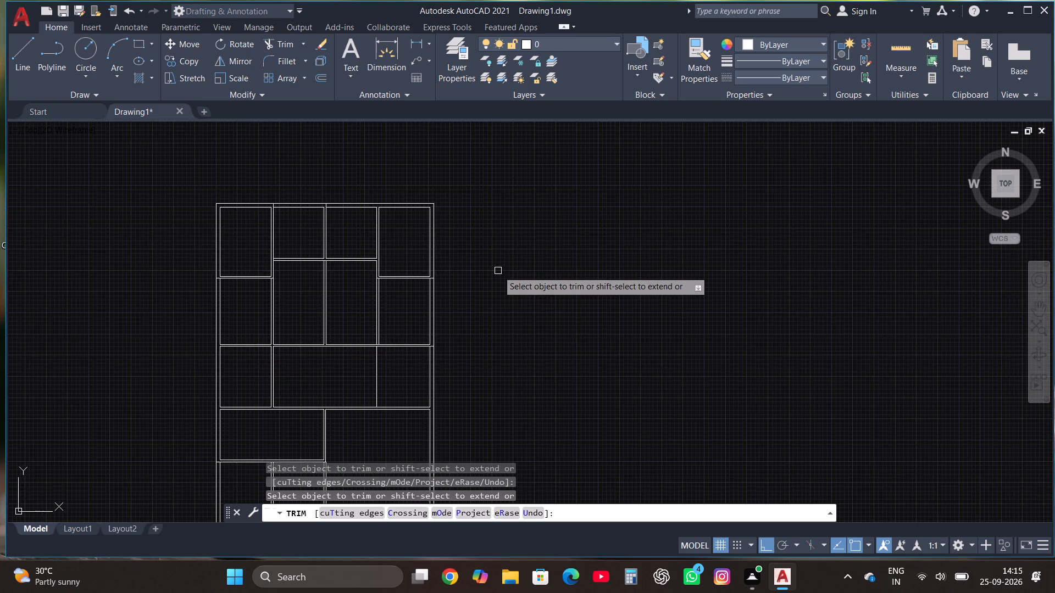
{"action": "scroll", "coordinate": [494, 274], "scroll_direction": "down", "scroll_amount": 1}
{"action": "key", "text": "Escape"}
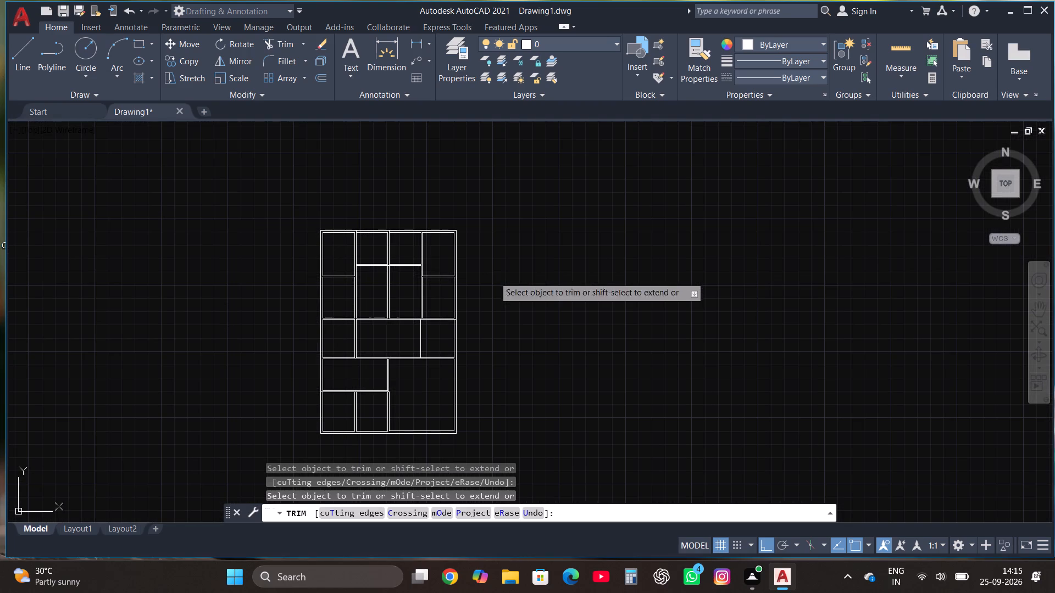
Draw a horizontal line about 14'-3" long in the large lower-right room, running from its interior into the right exterior wall.
{"action": "scroll", "coordinate": [353, 296], "scroll_direction": "down", "scroll_amount": 2}
{"action": "scroll", "coordinate": [454, 302], "scroll_direction": "up", "scroll_amount": 2}
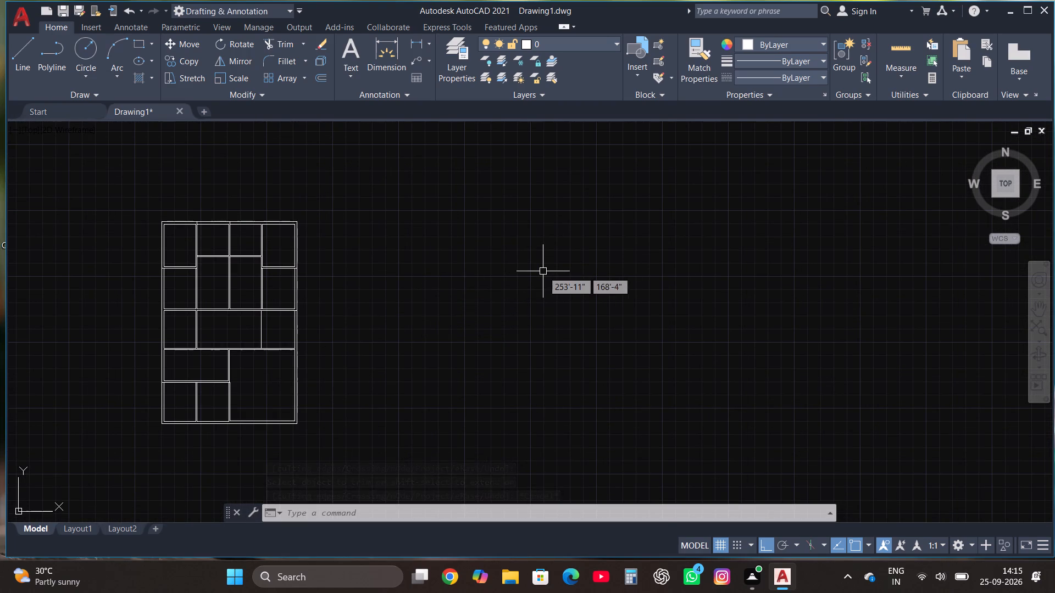
{"action": "scroll", "coordinate": [543, 275], "scroll_direction": "down", "scroll_amount": 1}
{"action": "scroll", "coordinate": [340, 338], "scroll_direction": "up", "scroll_amount": 2}
{"action": "scroll", "coordinate": [410, 314], "scroll_direction": "up", "scroll_amount": 2}
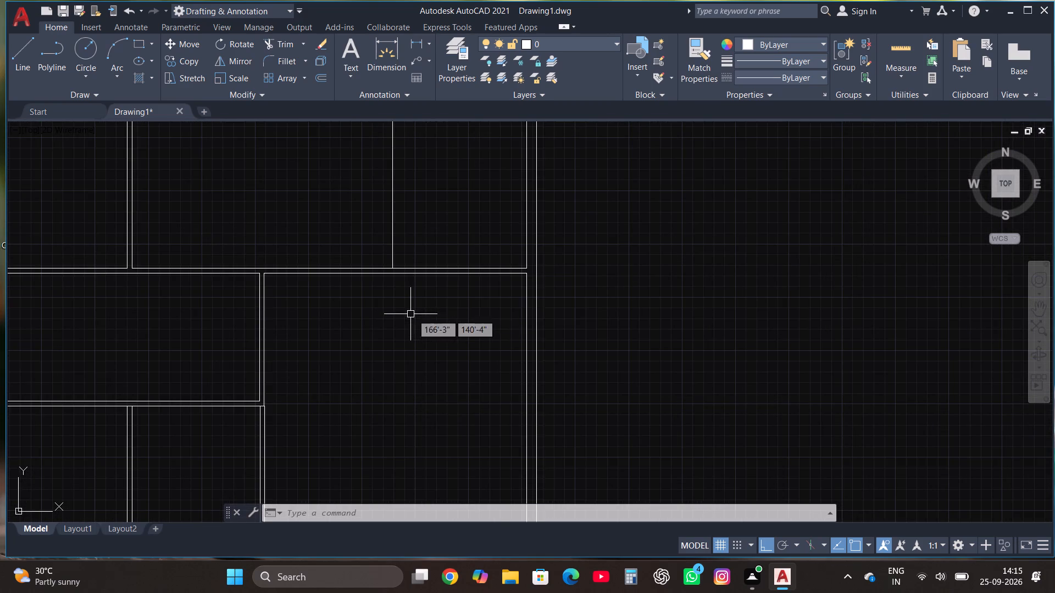
{"action": "left_click", "coordinate": [18, 54]}
{"action": "scroll", "coordinate": [229, 276], "scroll_direction": "down", "scroll_amount": 2}
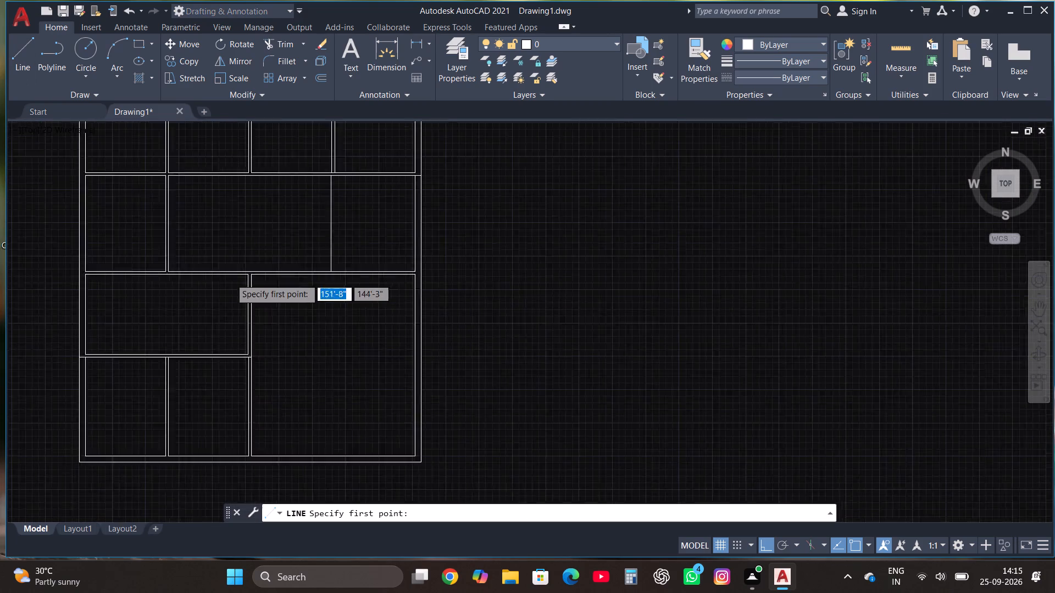
{"action": "scroll", "coordinate": [270, 323], "scroll_direction": "up", "scroll_amount": 1}
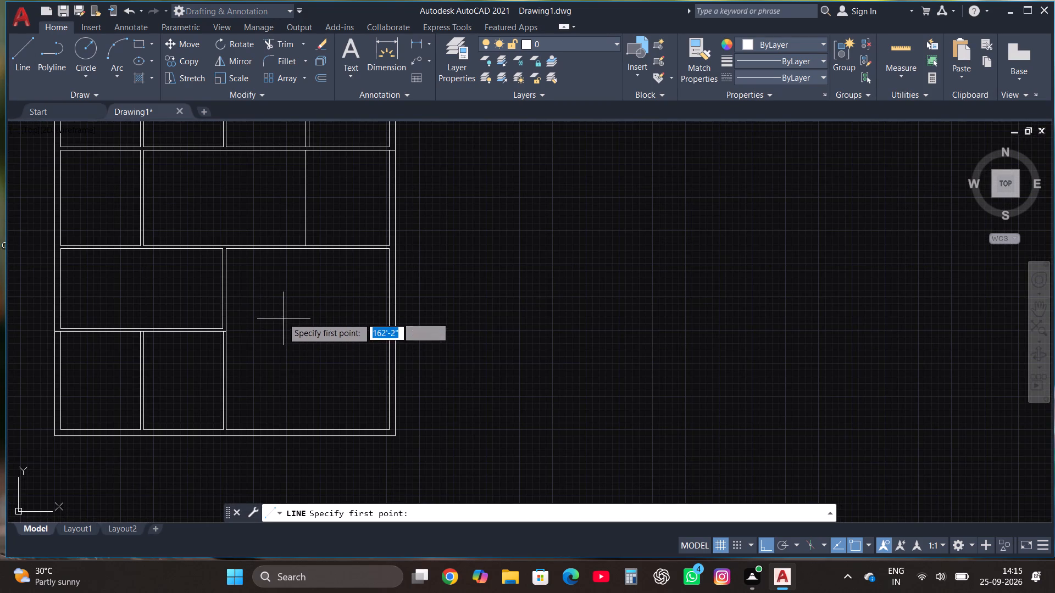
{"action": "left_click", "coordinate": [278, 317]}
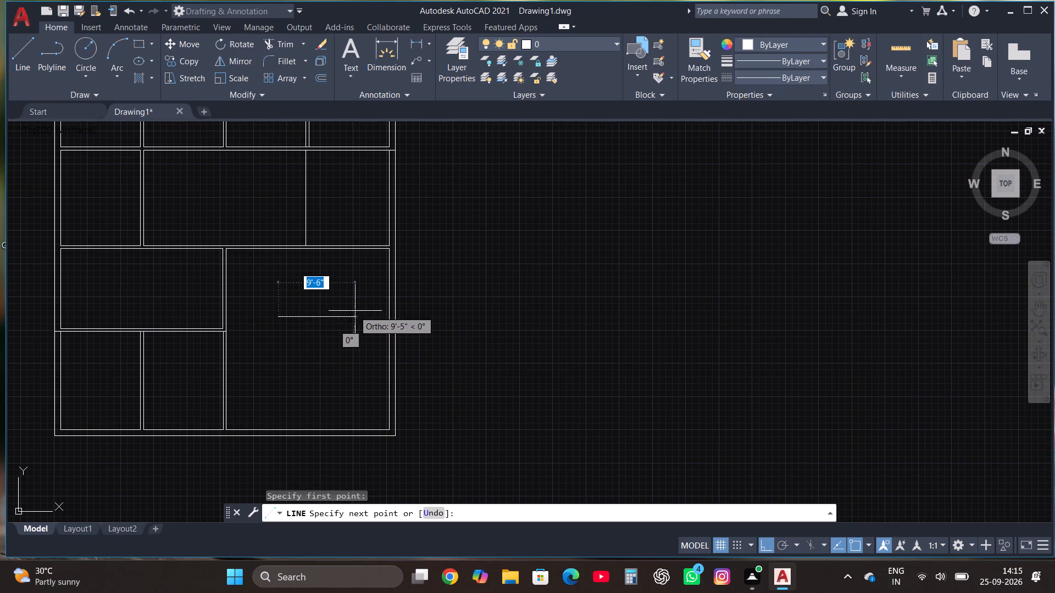
{"action": "scroll", "coordinate": [371, 311], "scroll_direction": "up", "scroll_amount": 2}
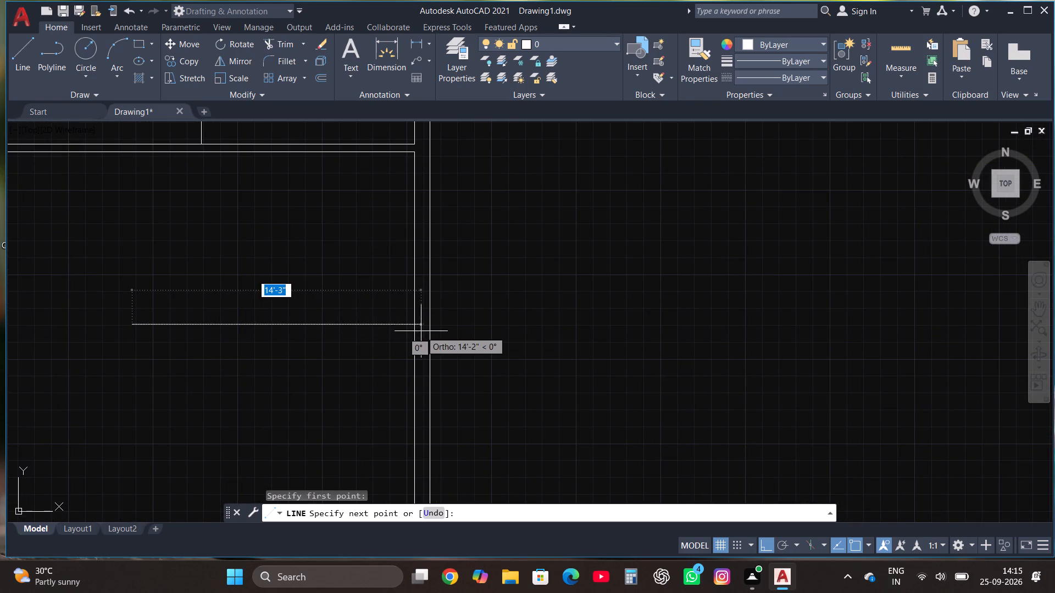
{"action": "left_click", "coordinate": [422, 331]}
{"action": "key", "text": "Escape"}
Trim the new line's end inside the exterior wall back to the wall's inner face.
{"action": "left_click", "coordinate": [283, 42]}
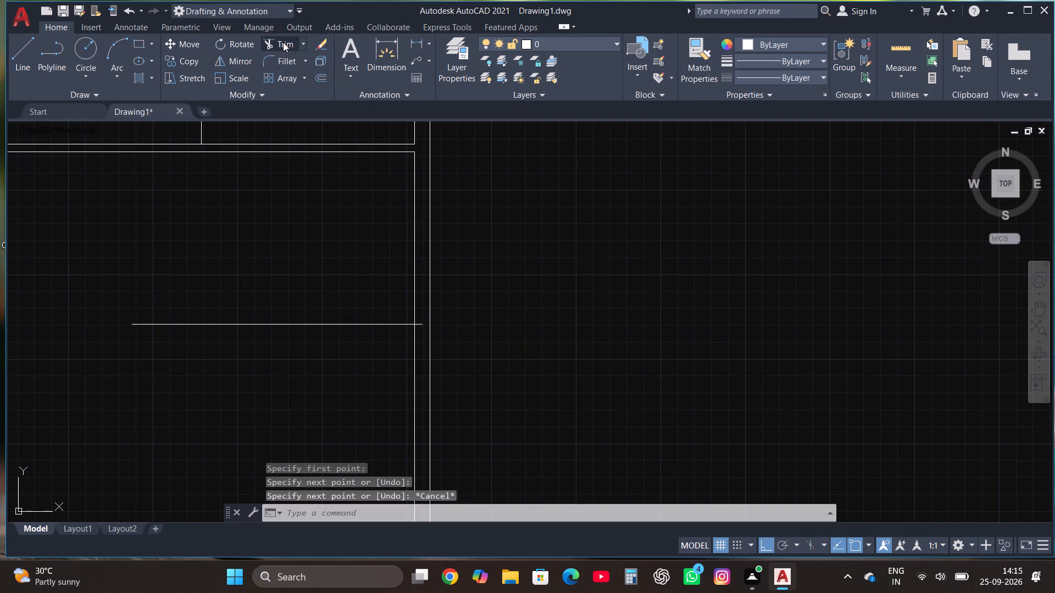
{"action": "left_click", "coordinate": [421, 326]}
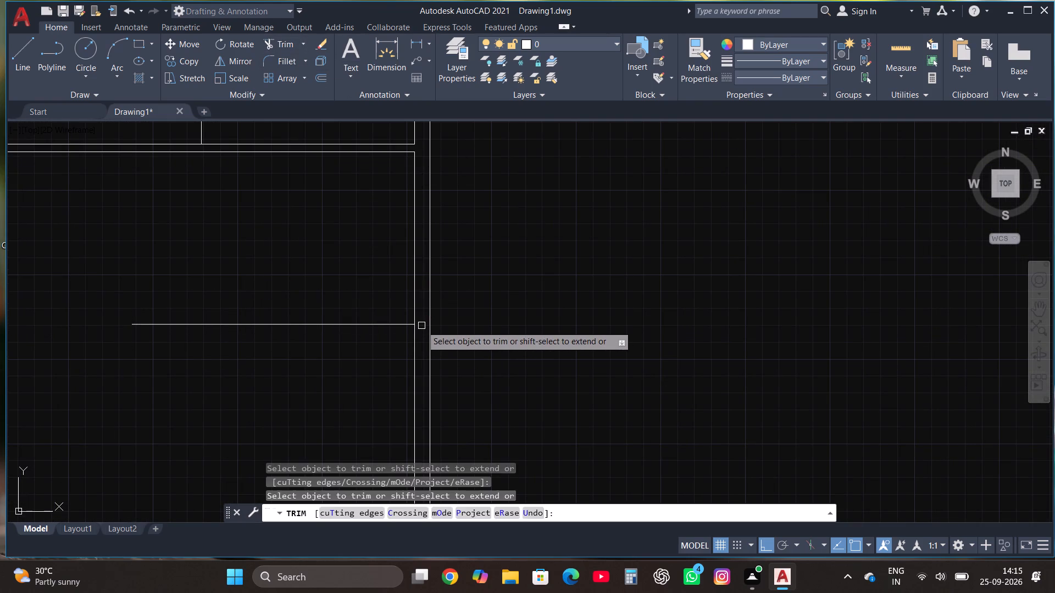
{"action": "key", "text": "Escape"}
Check the distance from the room's upper inner corner down to the new horizontal line.
{"action": "left_click", "coordinate": [373, 52]}
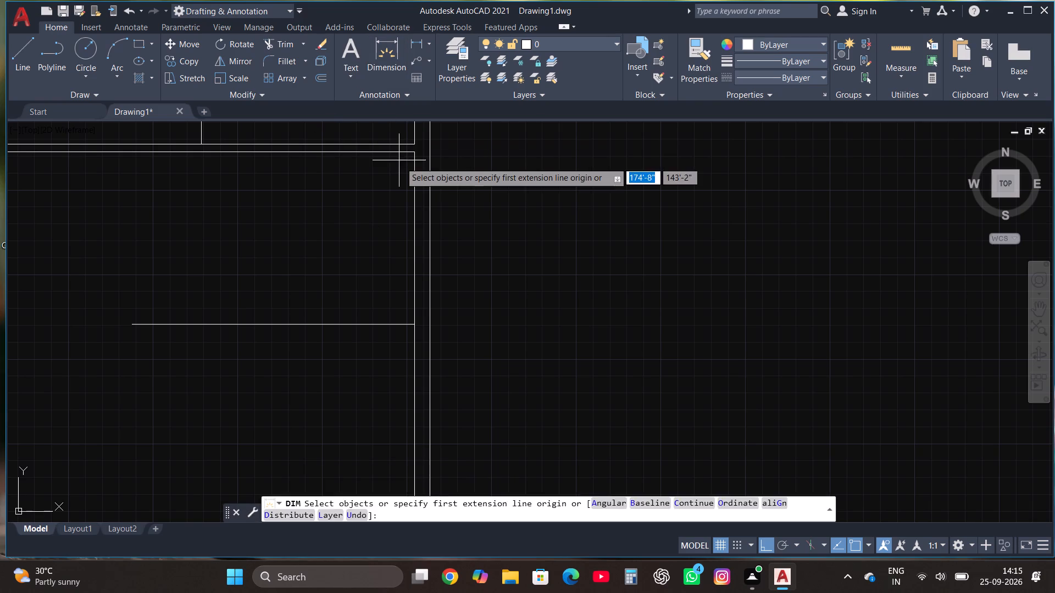
{"action": "left_click", "coordinate": [415, 153]}
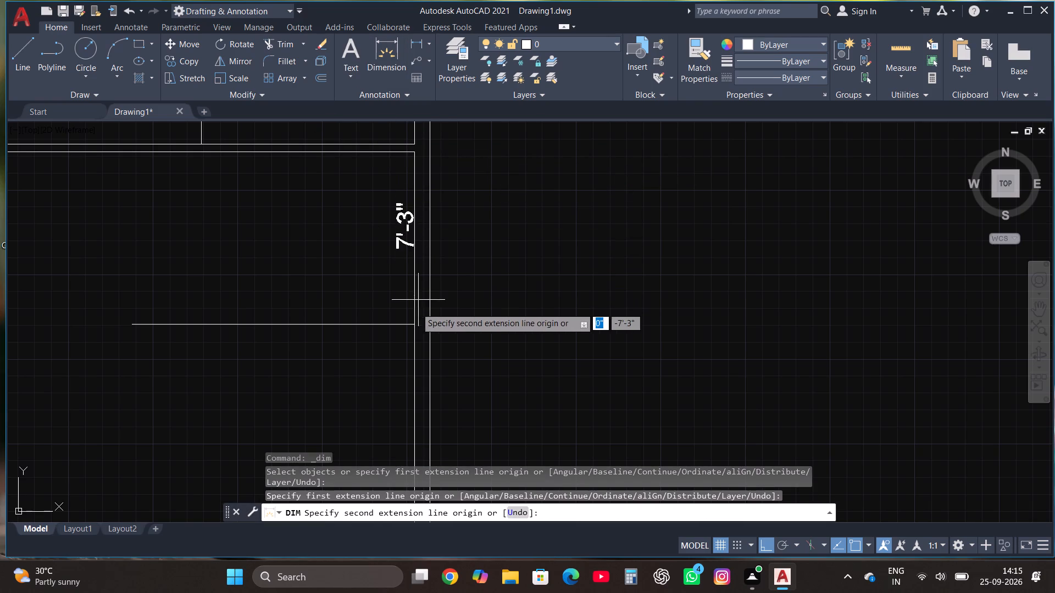
{"action": "key", "text": "Escape"}
Copy the new horizontal line 4.5" upward to form the partition's second face.
{"action": "scroll", "coordinate": [536, 275], "scroll_direction": "down", "scroll_amount": 1}
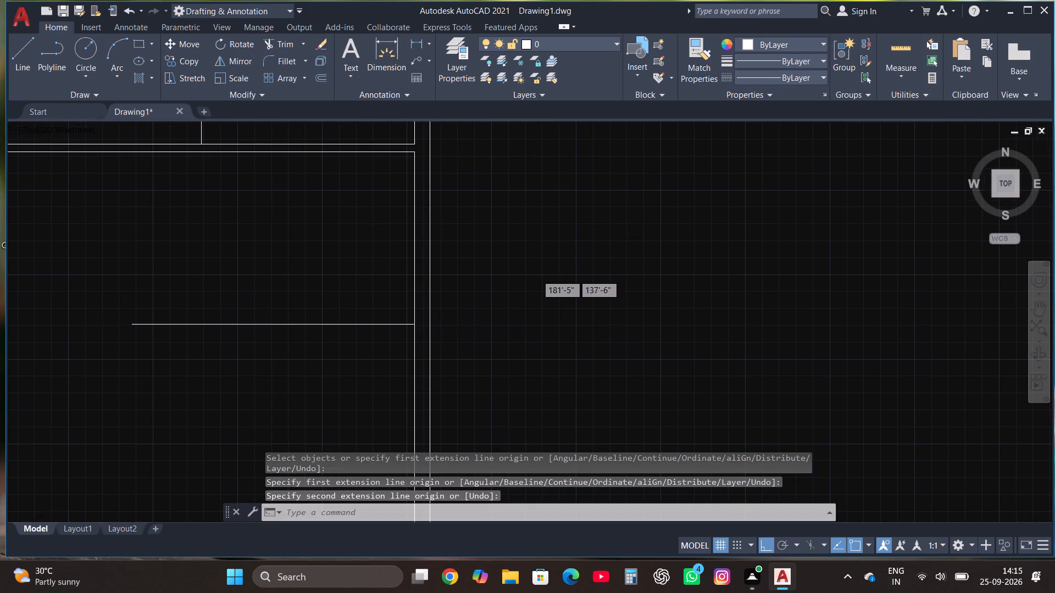
{"action": "scroll", "coordinate": [536, 276], "scroll_direction": "down", "scroll_amount": 1}
{"action": "scroll", "coordinate": [420, 315], "scroll_direction": "up", "scroll_amount": 1}
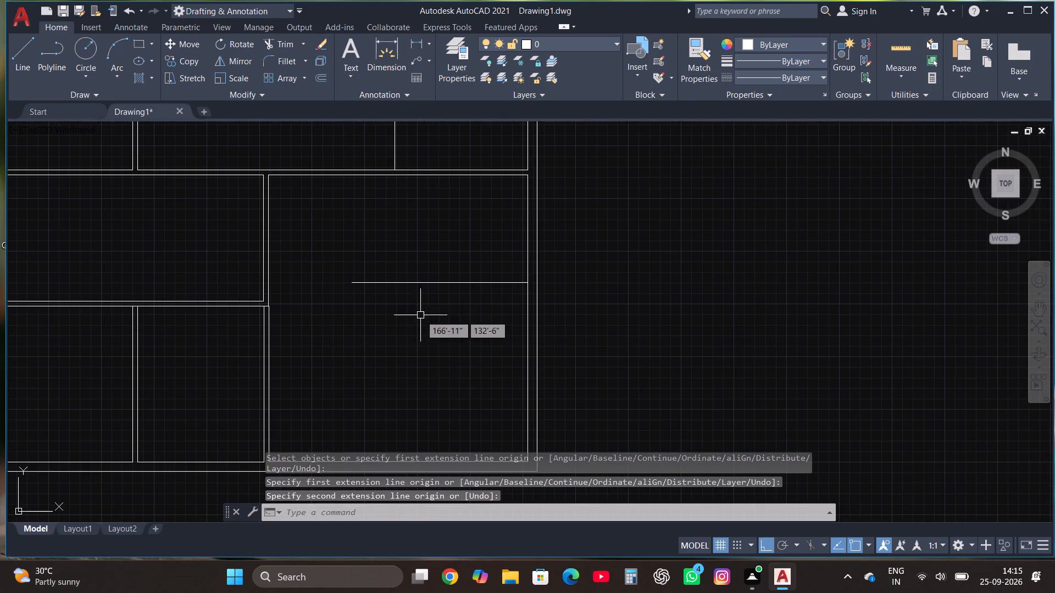
{"action": "left_click", "coordinate": [417, 286]}
{"action": "left_click", "coordinate": [397, 246]}
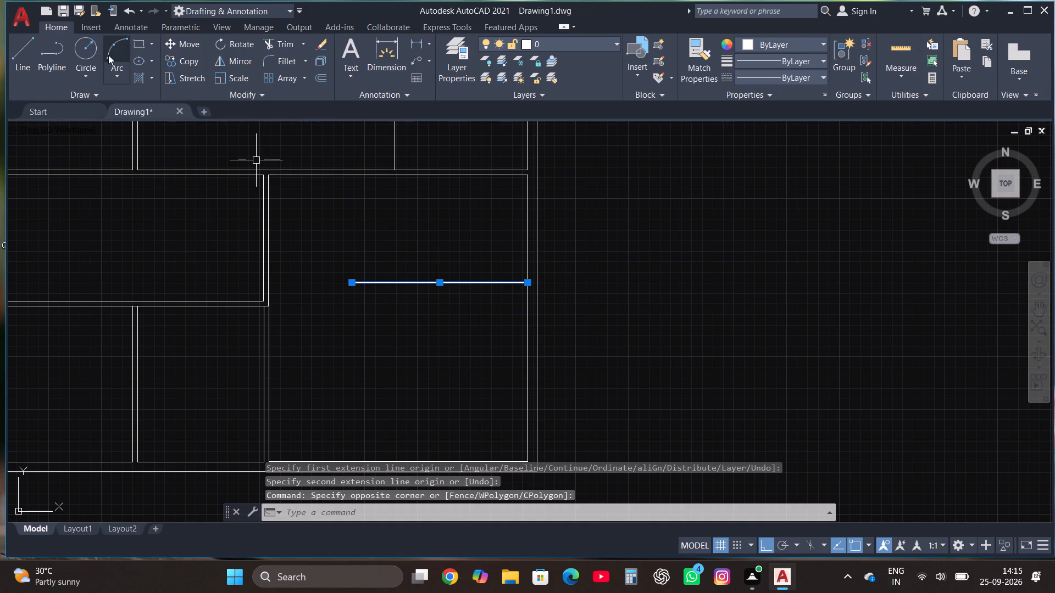
{"action": "left_click", "coordinate": [176, 58]}
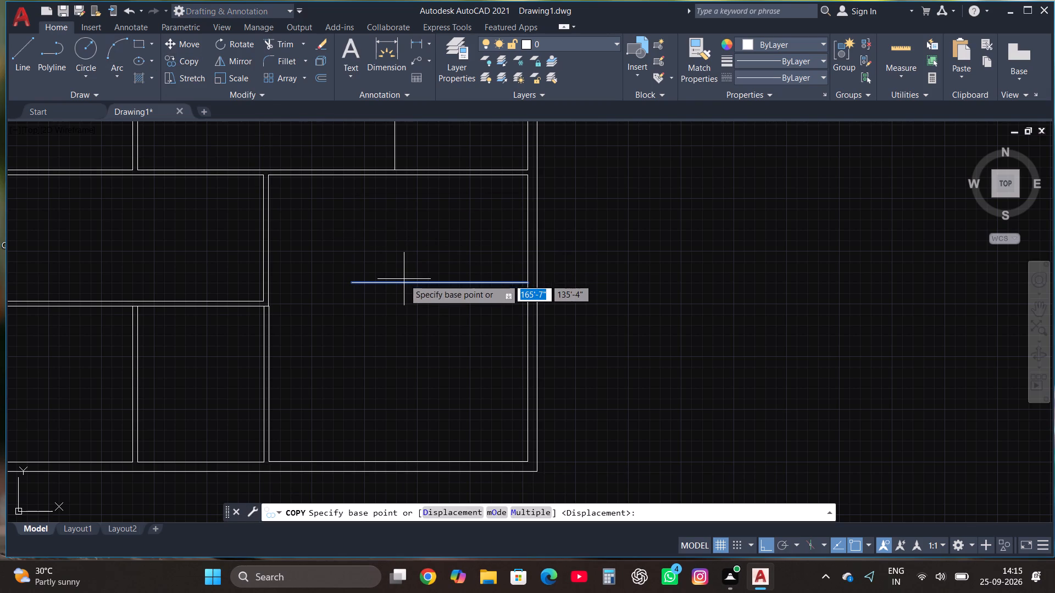
{"action": "left_click", "coordinate": [406, 281]}
{"action": "type", "text": "4.5\""}
{"action": "key", "text": "Return"}
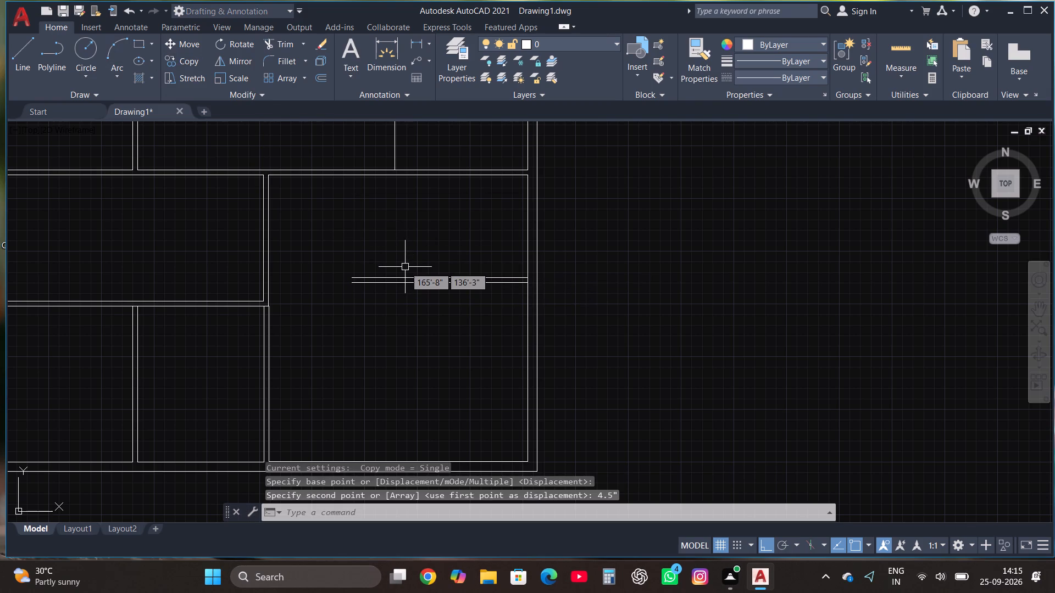
{"action": "key", "text": "Escape"}
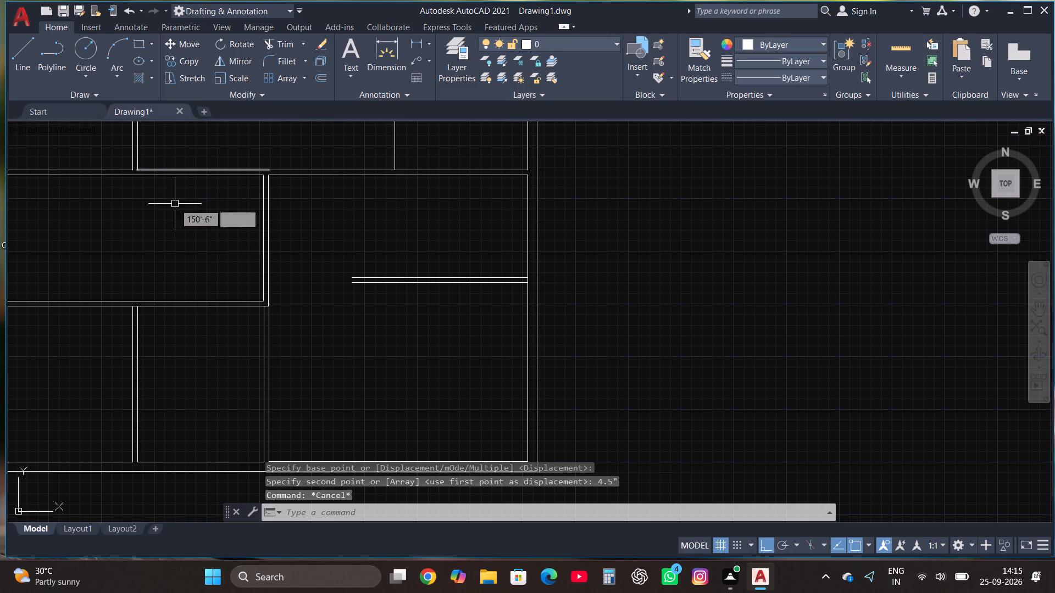
Open the Tool Palettes and insert the Door - Imperial block in the empty space right of the plan.
{"action": "scroll", "coordinate": [218, 264], "scroll_direction": "down", "scroll_amount": 3}
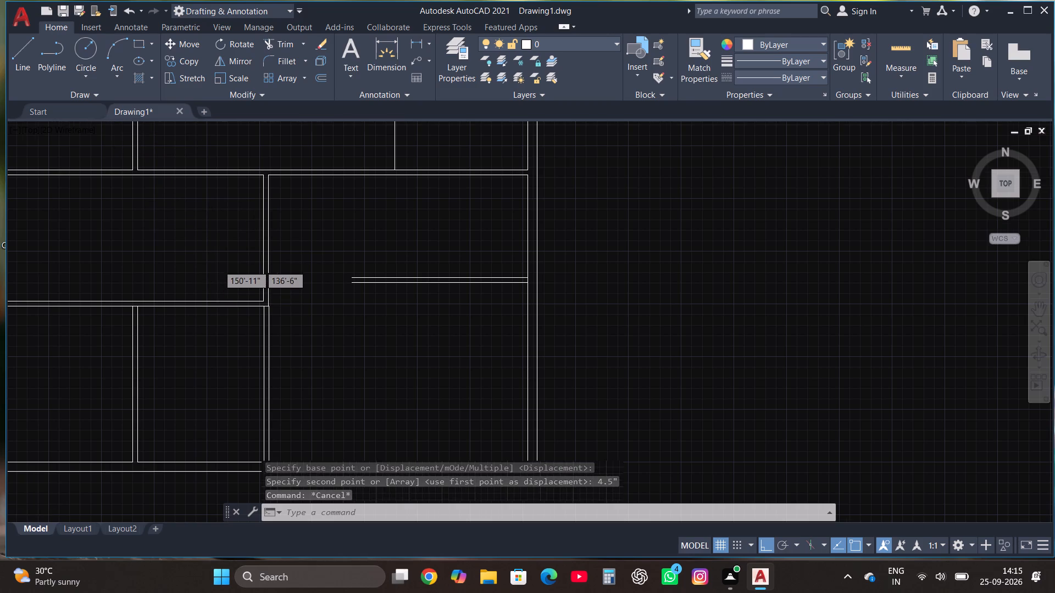
{"action": "key", "text": "t"}
{"action": "type", "text": "oo"}
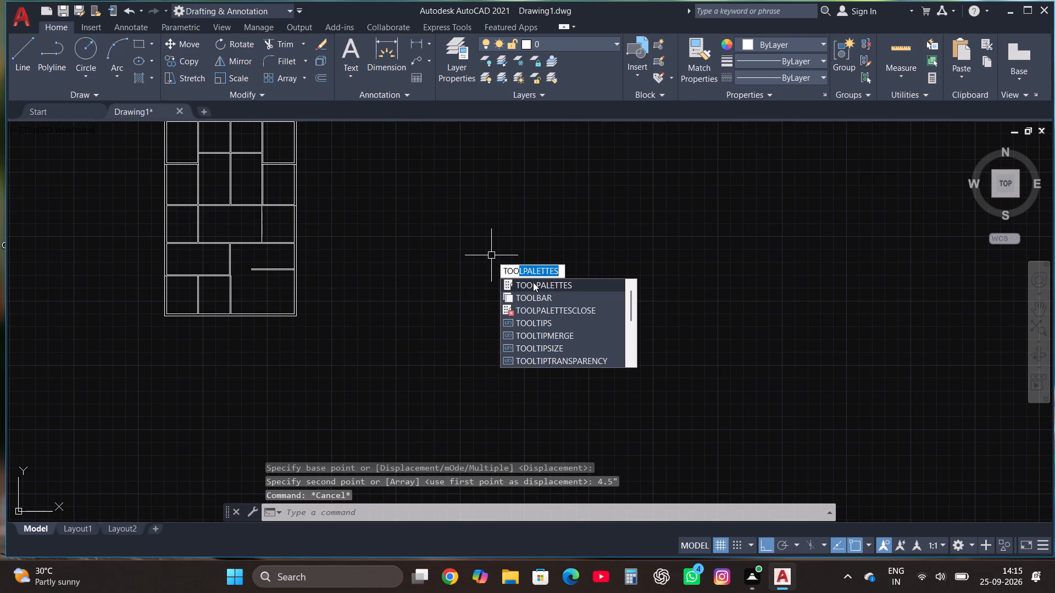
{"action": "left_click", "coordinate": [533, 282]}
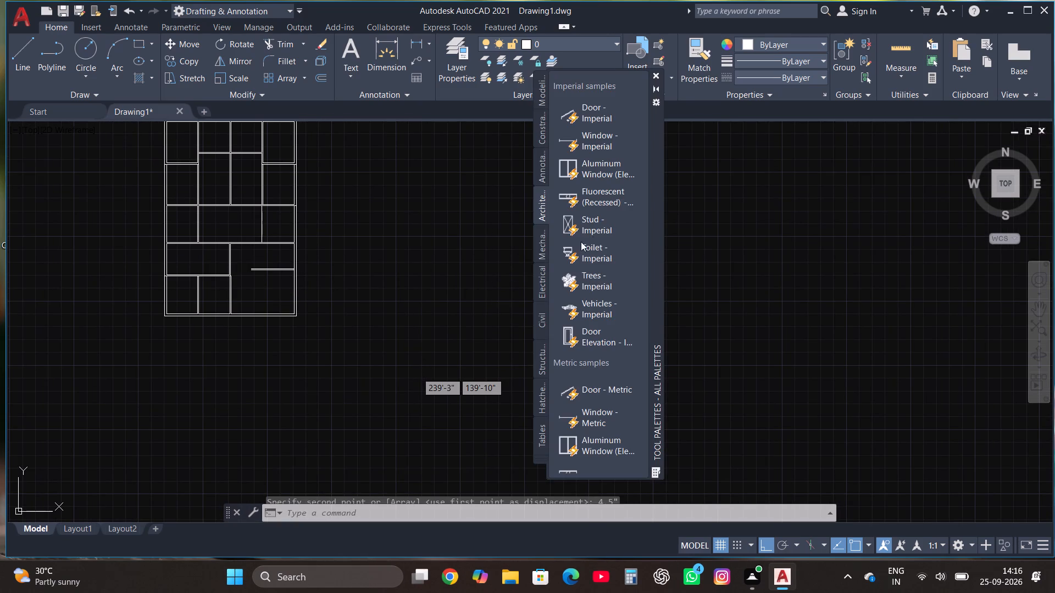
{"action": "left_click", "coordinate": [597, 119]}
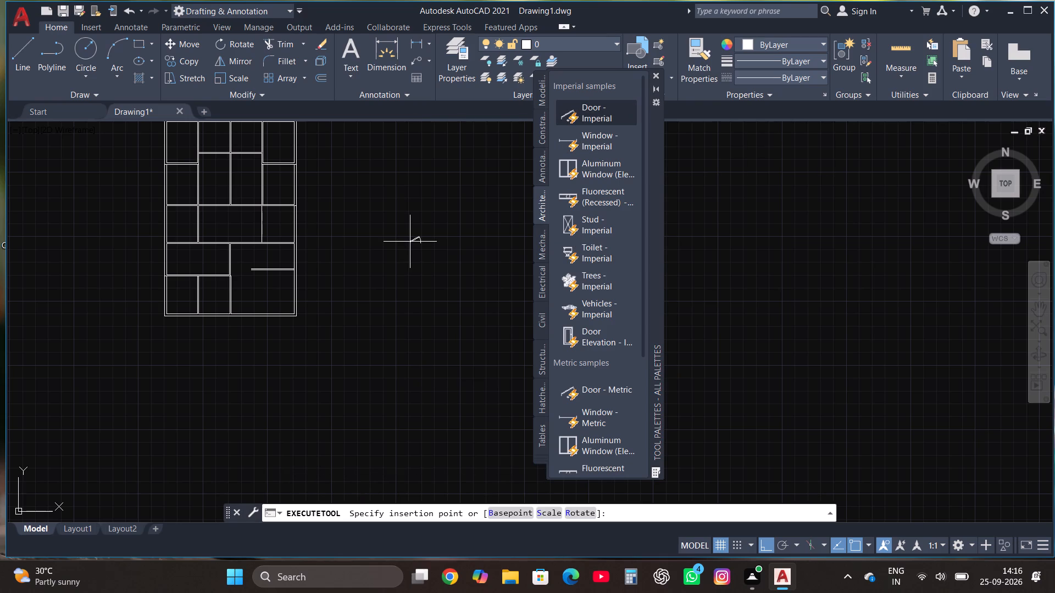
{"action": "left_click", "coordinate": [412, 238]}
Insert the Toilet - Imperial block below the door block, outside the plan.
{"action": "left_click", "coordinate": [581, 256]}
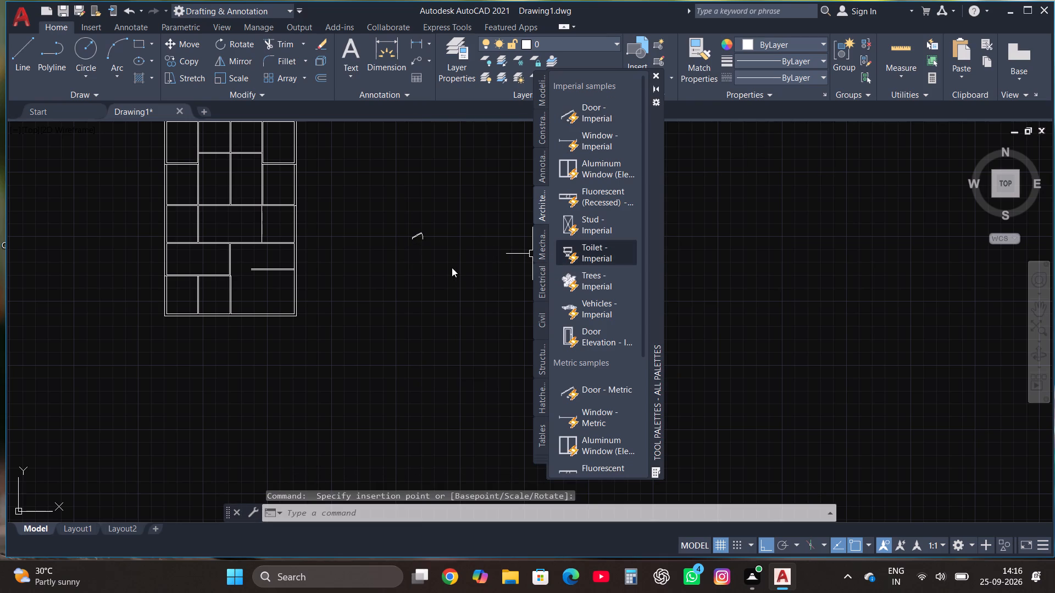
{"action": "left_click", "coordinate": [415, 277]}
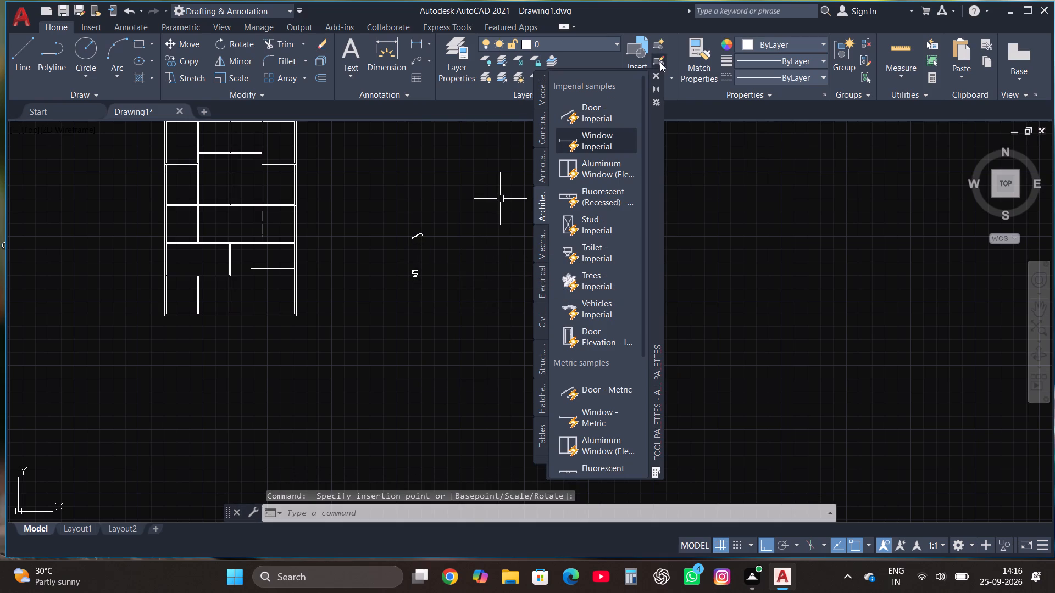
Close the Tool Palettes and switch the door block to its fully open state with a quarter-circle swing.
{"action": "left_click", "coordinate": [657, 74]}
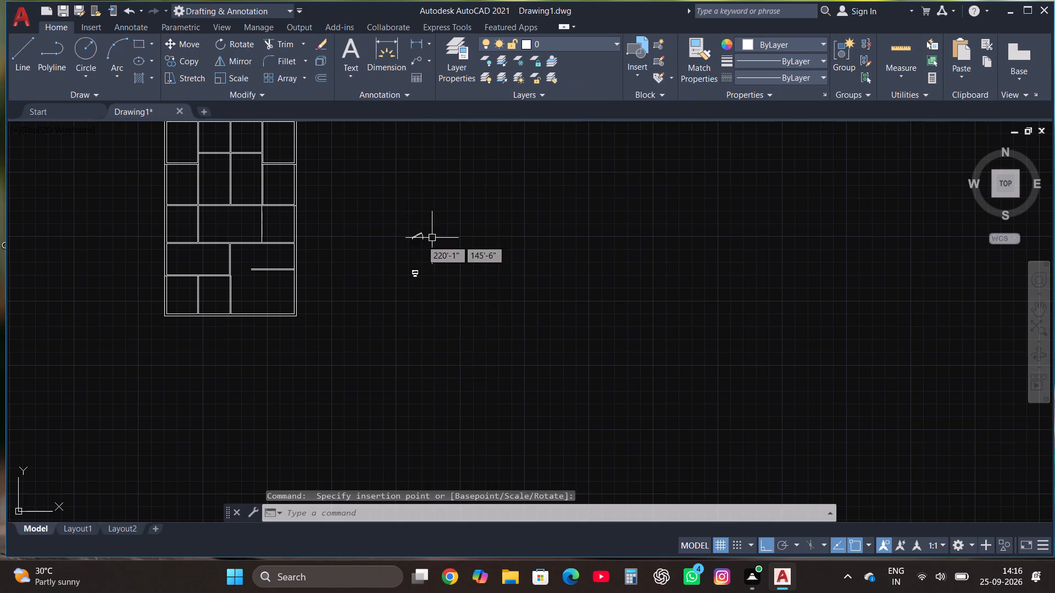
{"action": "scroll", "coordinate": [420, 239], "scroll_direction": "up", "scroll_amount": 2}
{"action": "left_click", "coordinate": [419, 220]}
{"action": "left_click", "coordinate": [393, 230]}
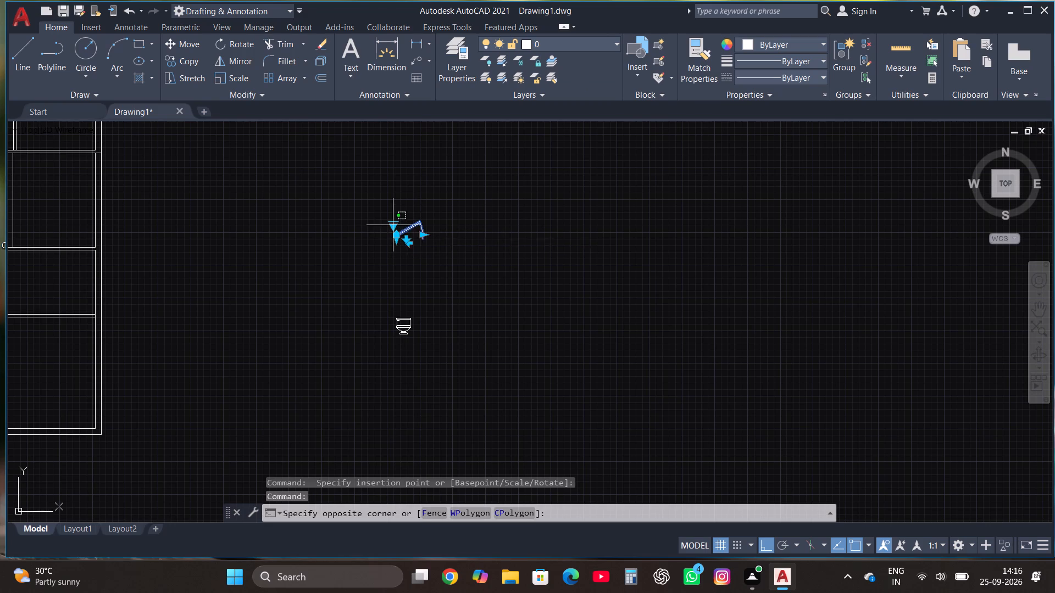
{"action": "left_click", "coordinate": [394, 226]}
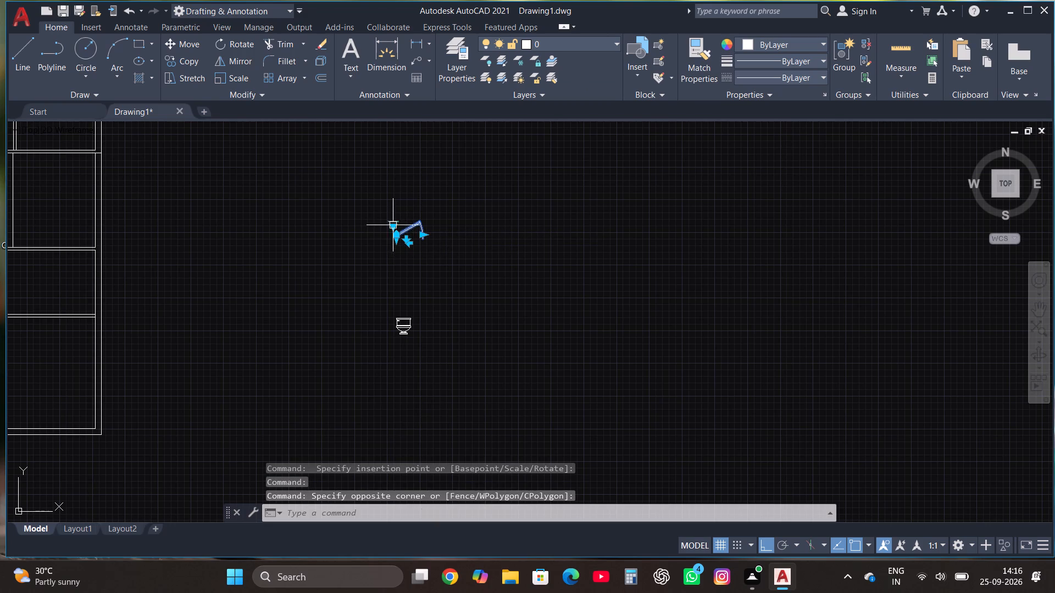
{"action": "left_click", "coordinate": [393, 228]}
{"action": "left_click", "coordinate": [432, 277]}
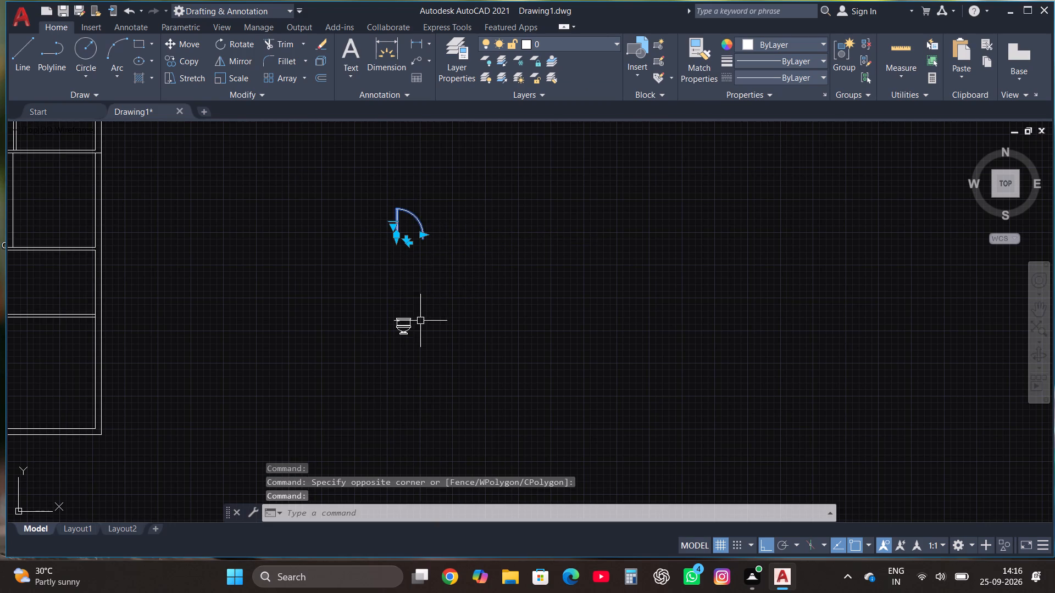
Switch the toilet block to its Elongated (Plan) view.
{"action": "left_click", "coordinate": [406, 321]}
{"action": "left_click", "coordinate": [393, 340]}
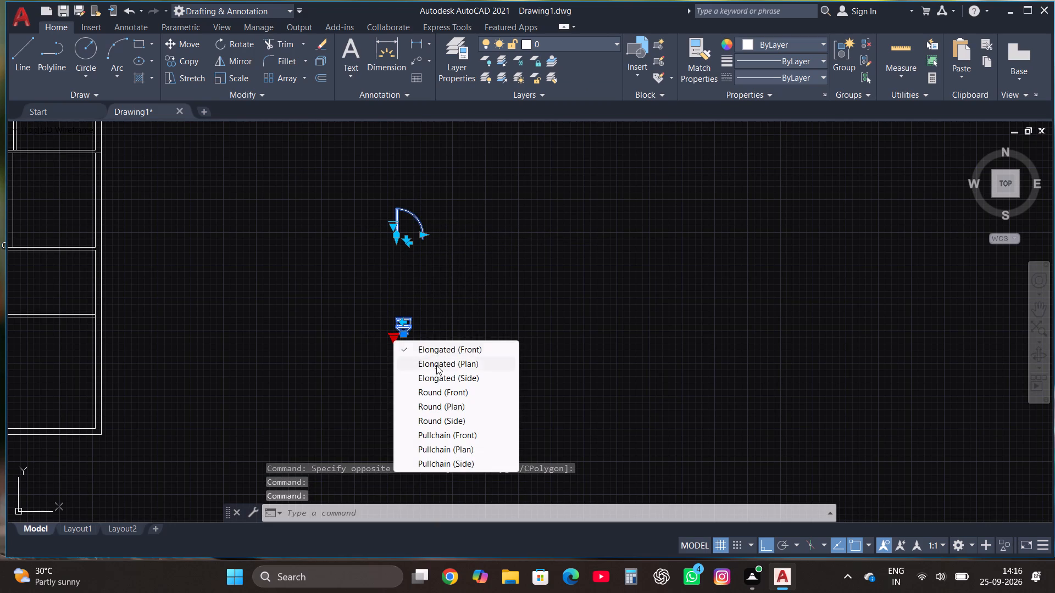
{"action": "left_click", "coordinate": [465, 363]}
{"action": "scroll", "coordinate": [556, 384], "scroll_direction": "down", "scroll_amount": 2}
{"action": "key", "text": "Escape"}
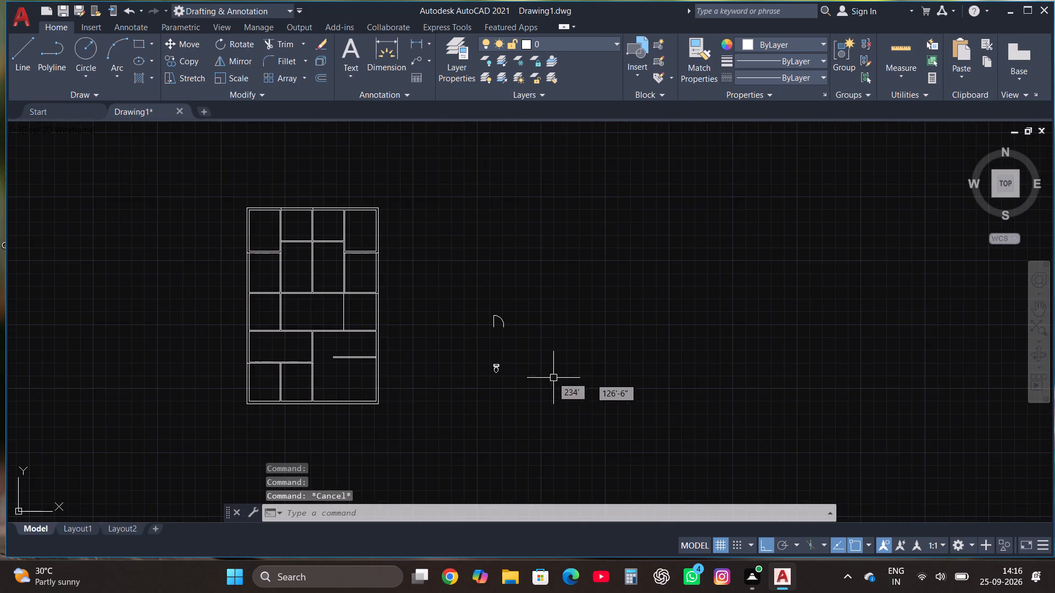
Mirror the door block about a vertical line just right of its swing, keeping the original.
{"action": "scroll", "coordinate": [505, 326], "scroll_direction": "up", "scroll_amount": 2}
{"action": "left_click", "coordinate": [479, 310]}
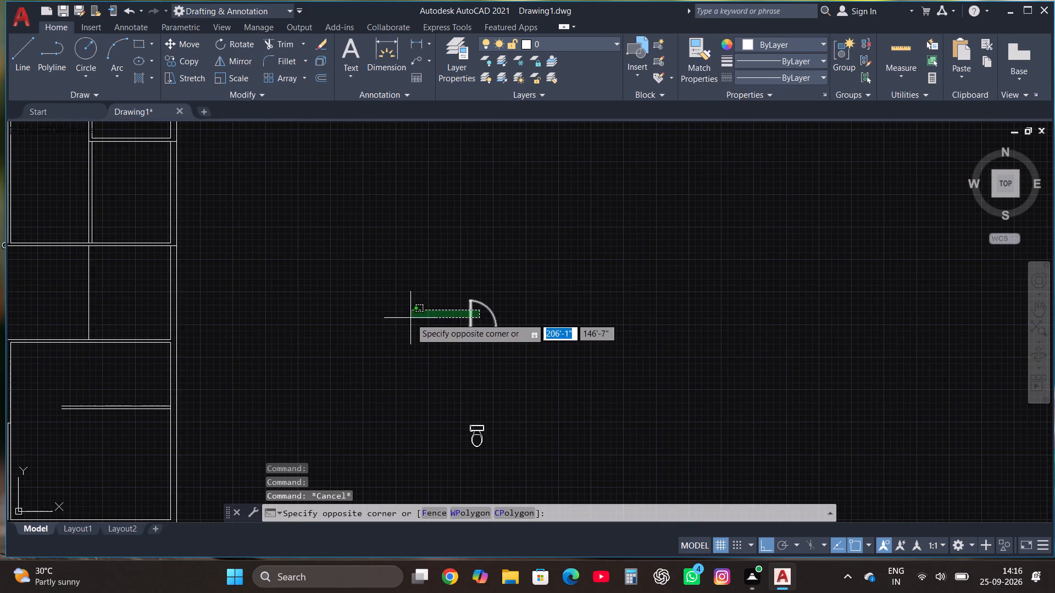
{"action": "left_click", "coordinate": [410, 317]}
{"action": "scroll", "coordinate": [579, 332], "scroll_direction": "up", "scroll_amount": 2}
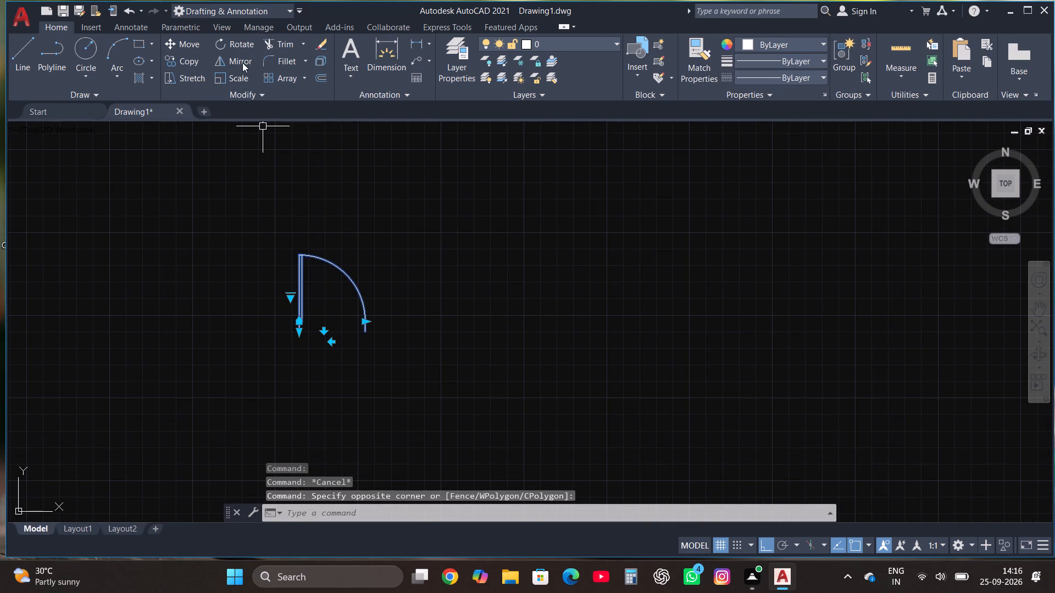
{"action": "left_click", "coordinate": [242, 63]}
{"action": "left_click", "coordinate": [389, 313]}
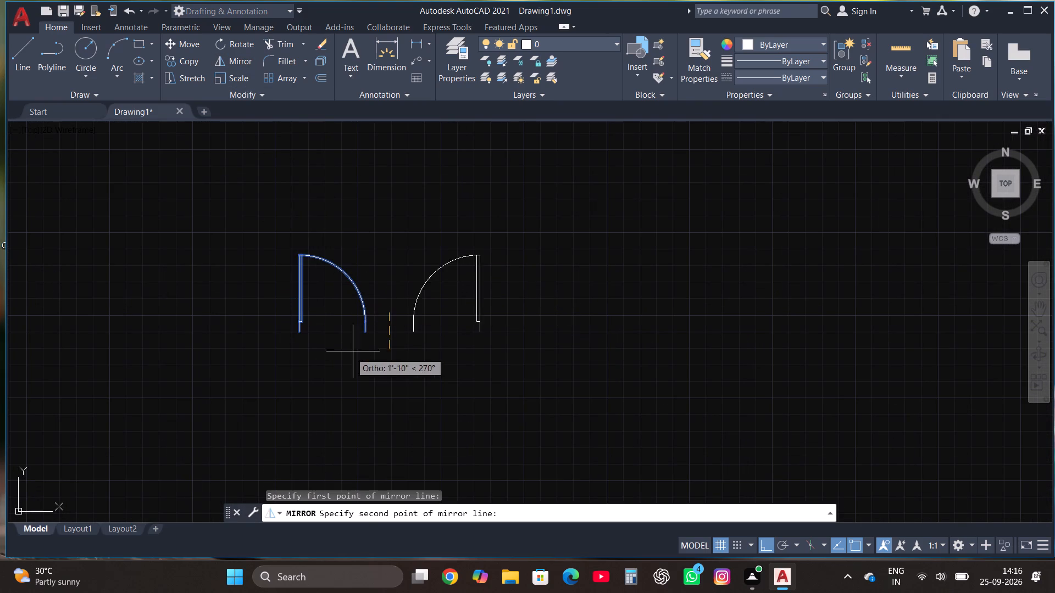
{"action": "left_click", "coordinate": [404, 275]}
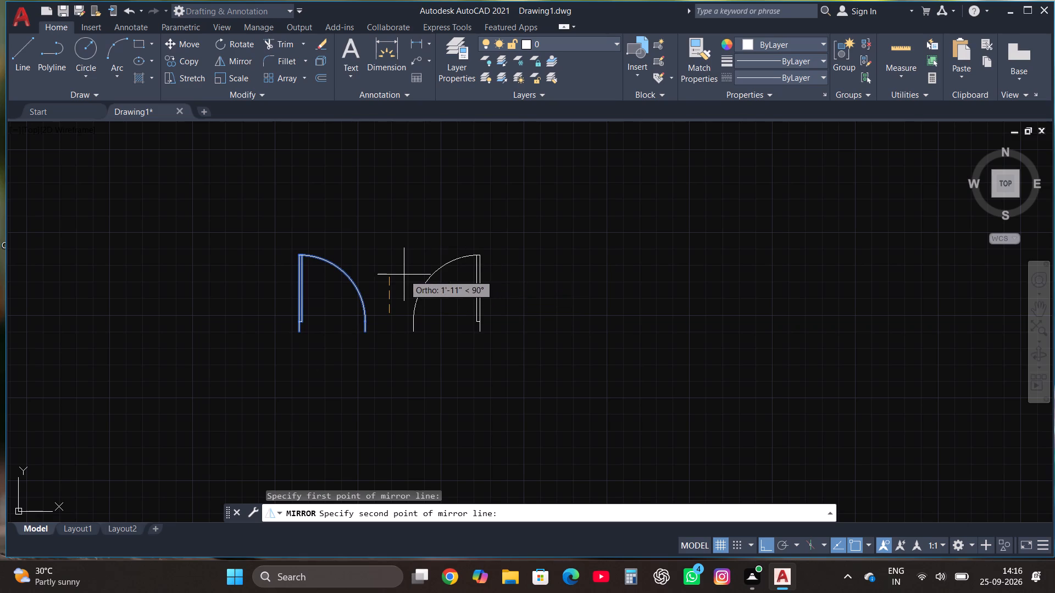
{"action": "left_click_drag", "start_coordinate": [426, 321], "coordinate": [403, 275]}
Mirror both doors downward about a horizontal line just below them, keeping the originals.
{"action": "left_click_drag", "start_coordinate": [515, 323], "coordinate": [514, 323]}
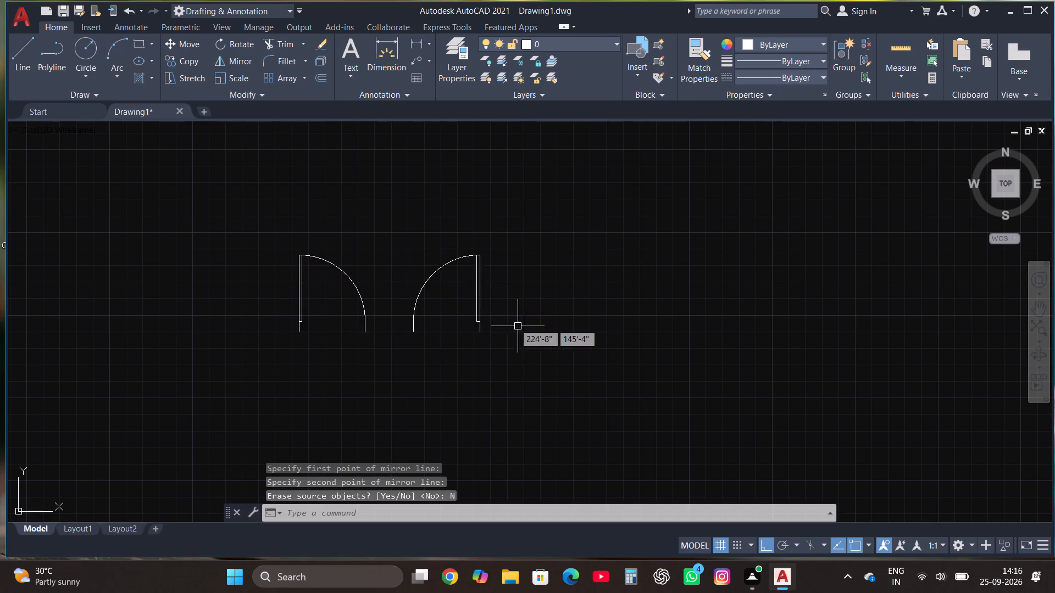
{"action": "left_click_drag", "start_coordinate": [514, 323], "coordinate": [510, 316]}
{"action": "left_click", "coordinate": [266, 226]}
{"action": "left_click", "coordinate": [243, 62]}
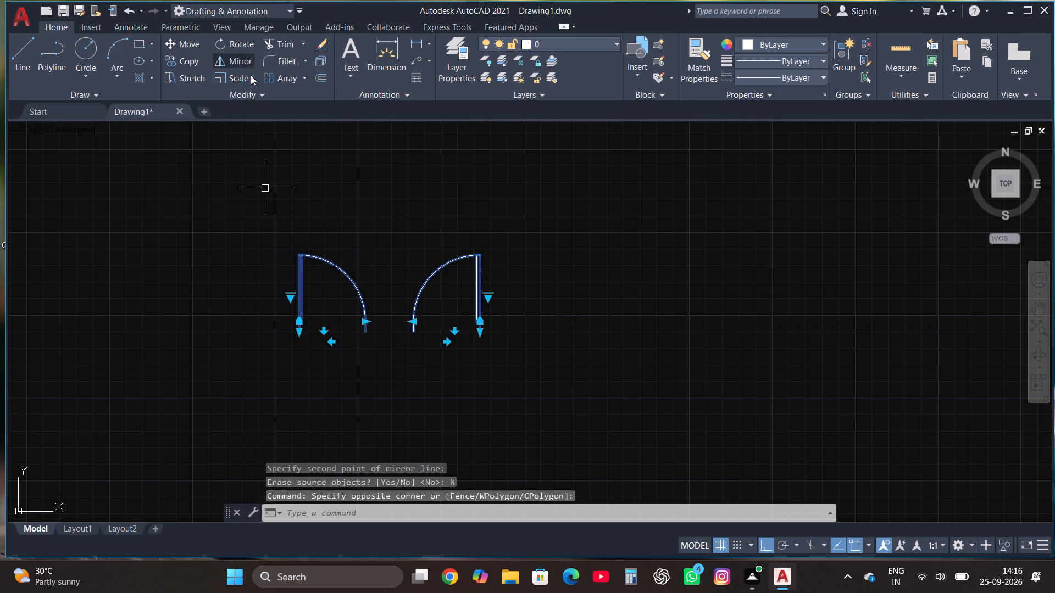
{"action": "left_click", "coordinate": [386, 346]}
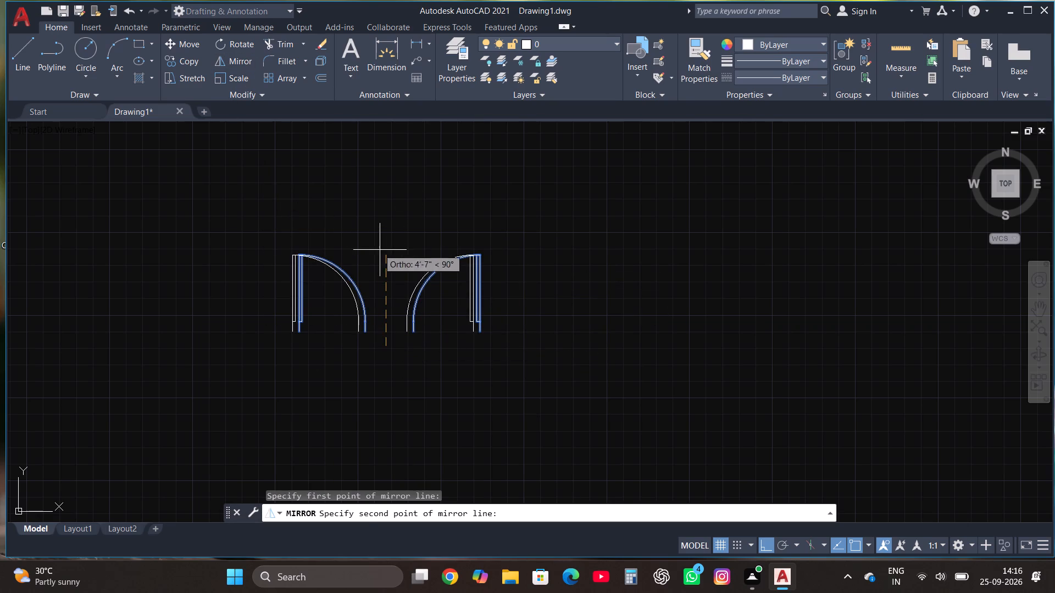
{"action": "left_click", "coordinate": [254, 318]}
{"action": "left_click_drag", "start_coordinate": [290, 365], "coordinate": [254, 318]}
Copy the upper-left door of the set about 17' to the right into empty space.
{"action": "left_click", "coordinate": [308, 277]}
{"action": "left_click", "coordinate": [289, 267]}
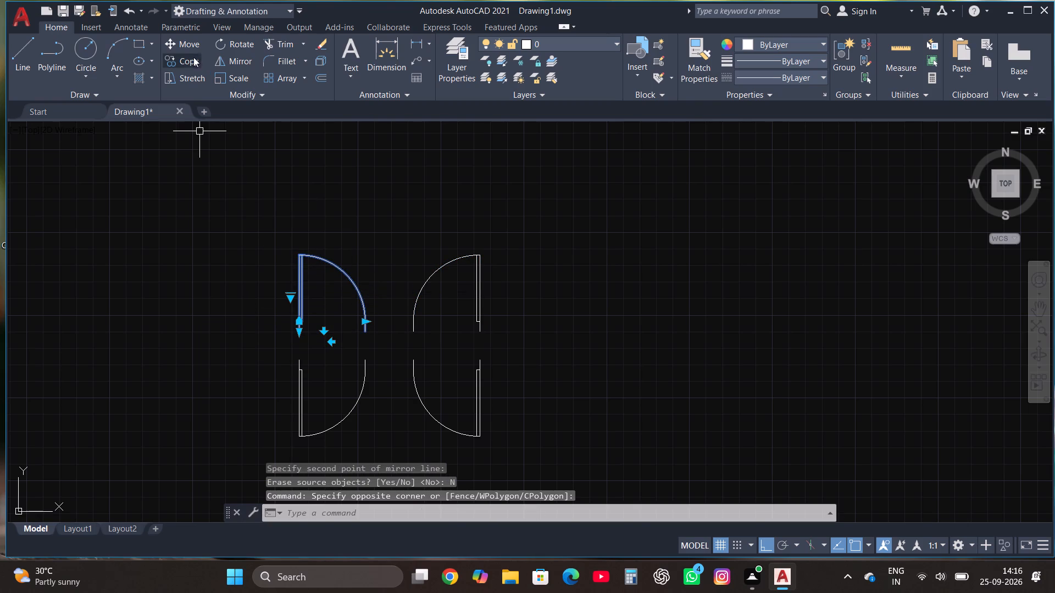
{"action": "left_click", "coordinate": [187, 64]}
{"action": "left_click", "coordinate": [309, 279]}
{"action": "scroll", "coordinate": [313, 283], "scroll_direction": "down", "scroll_amount": 2}
{"action": "scroll", "coordinate": [444, 287], "scroll_direction": "up", "scroll_amount": 1}
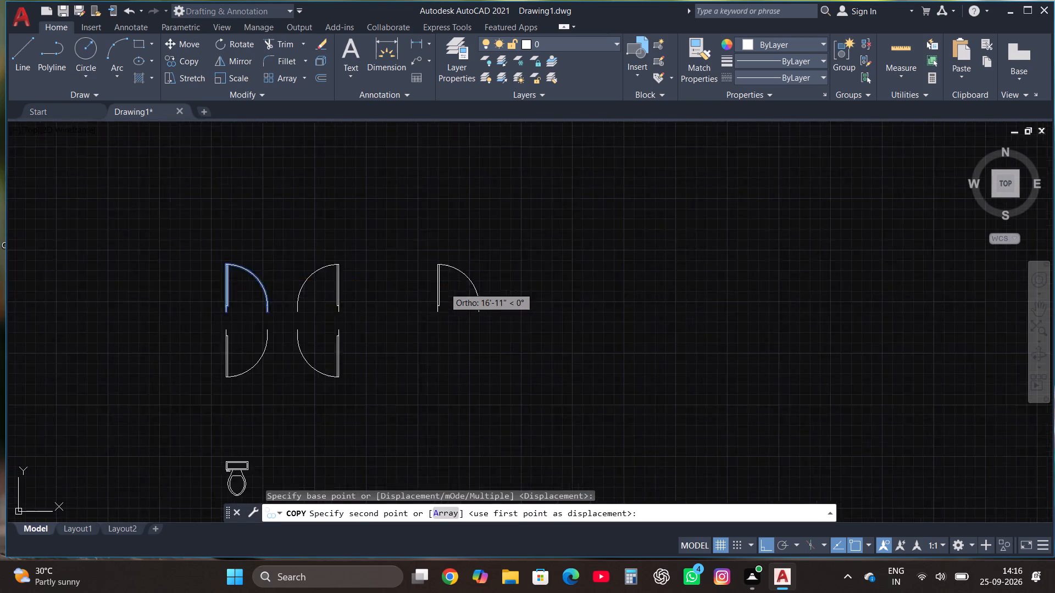
{"action": "scroll", "coordinate": [444, 287], "scroll_direction": "up", "scroll_amount": 1}
{"action": "left_click", "coordinate": [444, 287]}
Rotate the copied door 90° counterclockwise so its leaf lies horizontal.
{"action": "left_click", "coordinate": [441, 284]}
{"action": "left_click", "coordinate": [428, 271]}
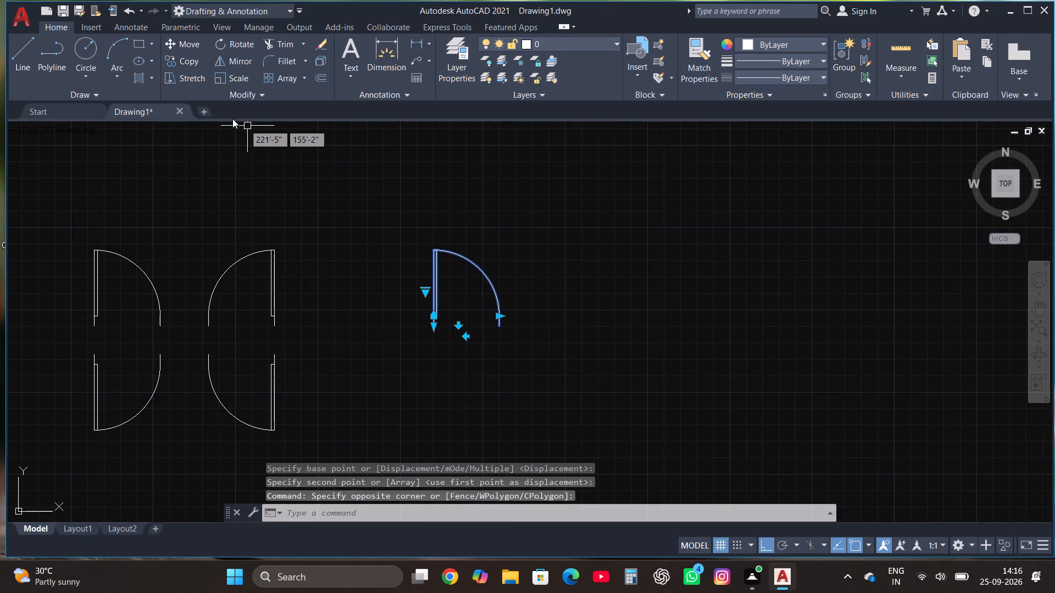
{"action": "left_click", "coordinate": [242, 46]}
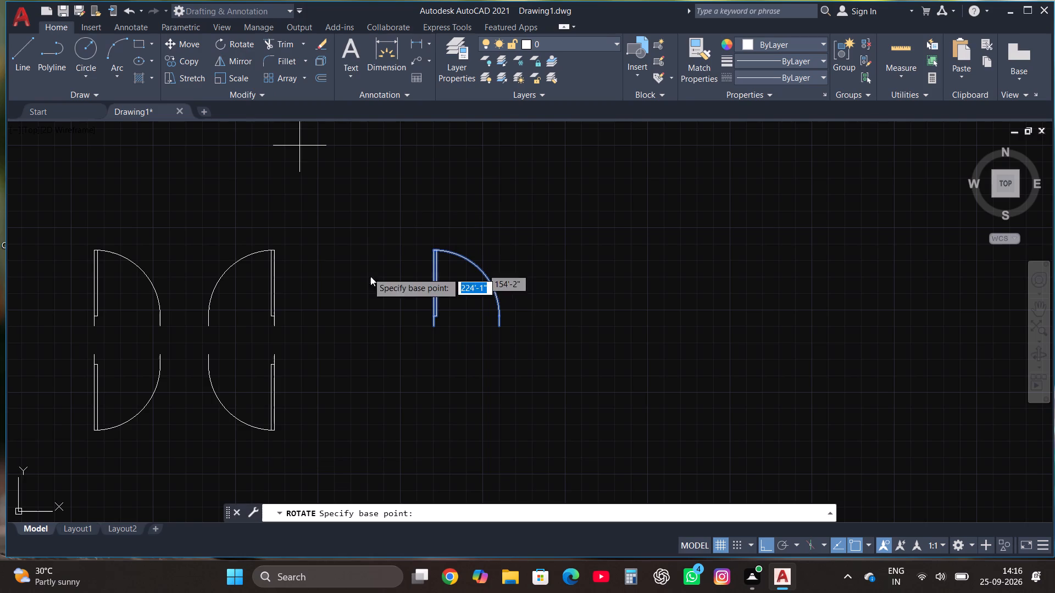
{"action": "left_click", "coordinate": [442, 305]}
{"action": "left_click", "coordinate": [414, 220]}
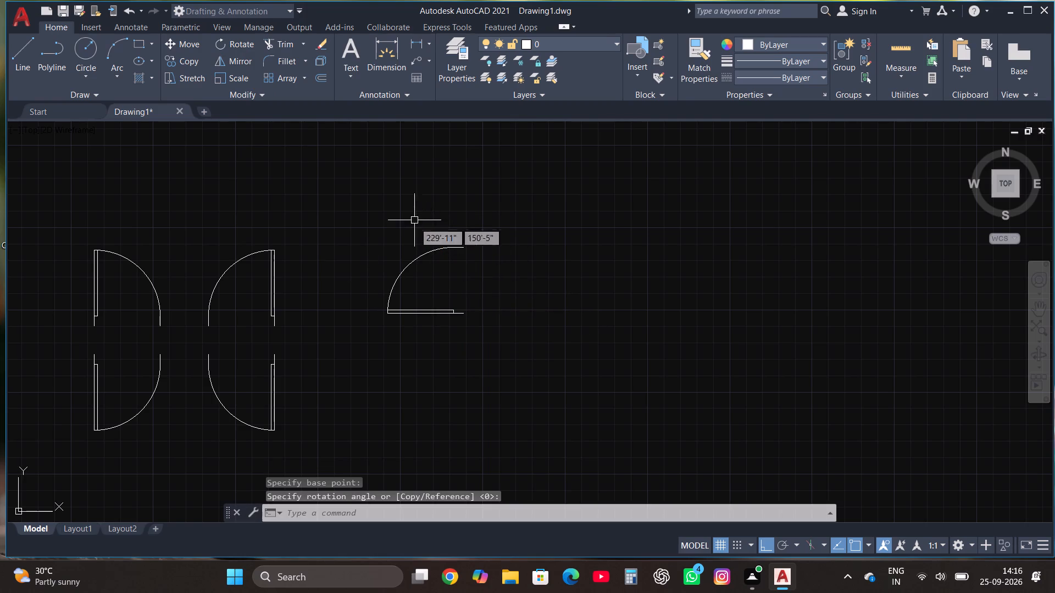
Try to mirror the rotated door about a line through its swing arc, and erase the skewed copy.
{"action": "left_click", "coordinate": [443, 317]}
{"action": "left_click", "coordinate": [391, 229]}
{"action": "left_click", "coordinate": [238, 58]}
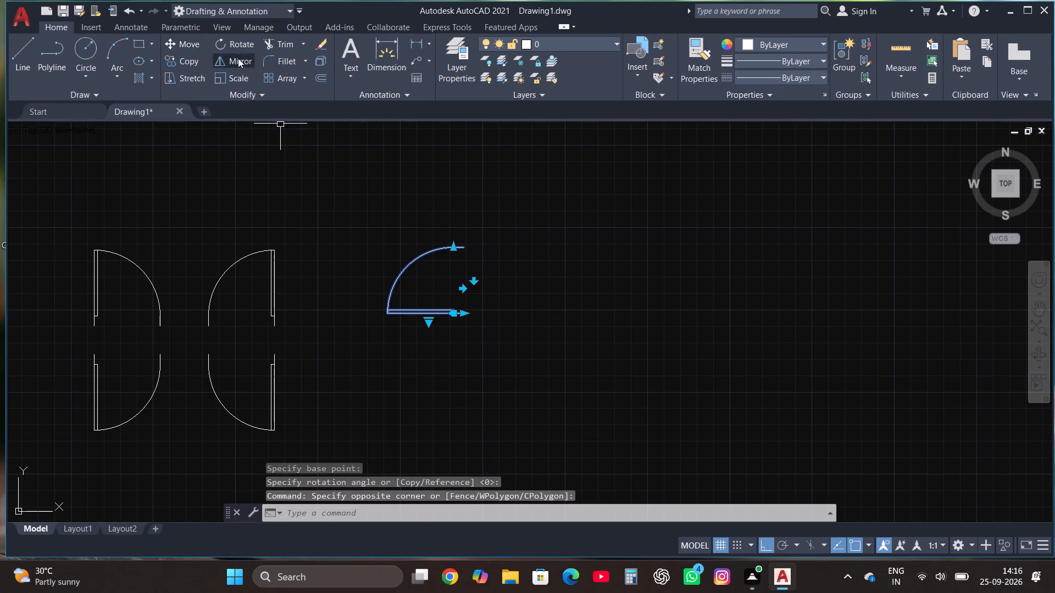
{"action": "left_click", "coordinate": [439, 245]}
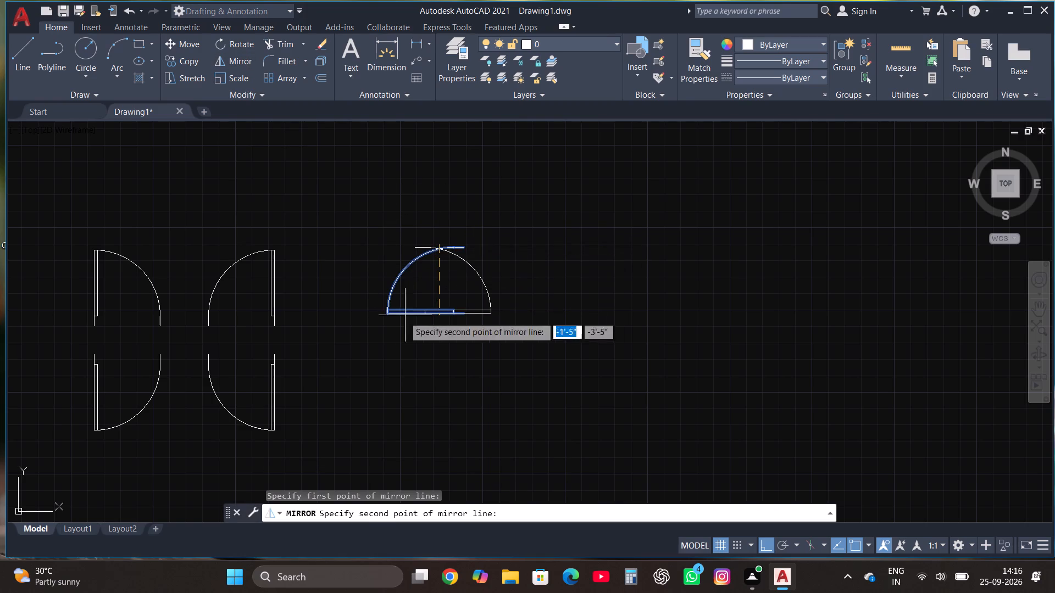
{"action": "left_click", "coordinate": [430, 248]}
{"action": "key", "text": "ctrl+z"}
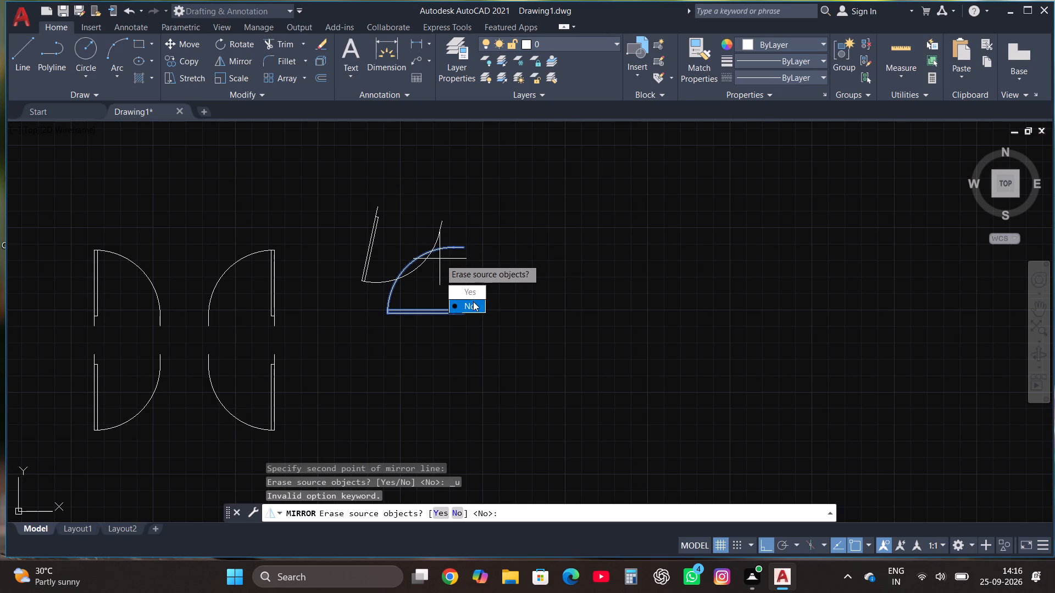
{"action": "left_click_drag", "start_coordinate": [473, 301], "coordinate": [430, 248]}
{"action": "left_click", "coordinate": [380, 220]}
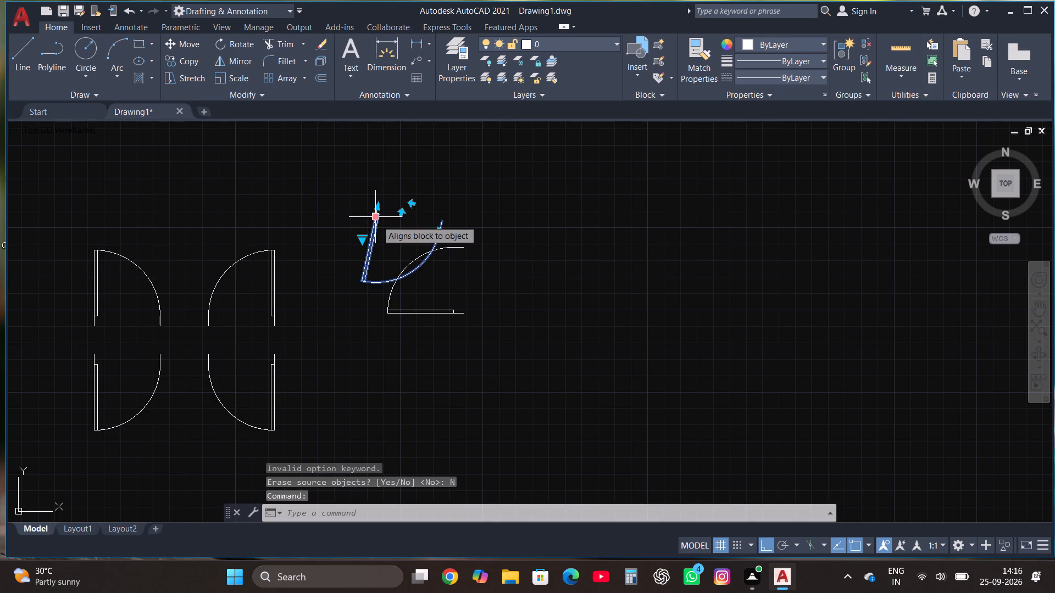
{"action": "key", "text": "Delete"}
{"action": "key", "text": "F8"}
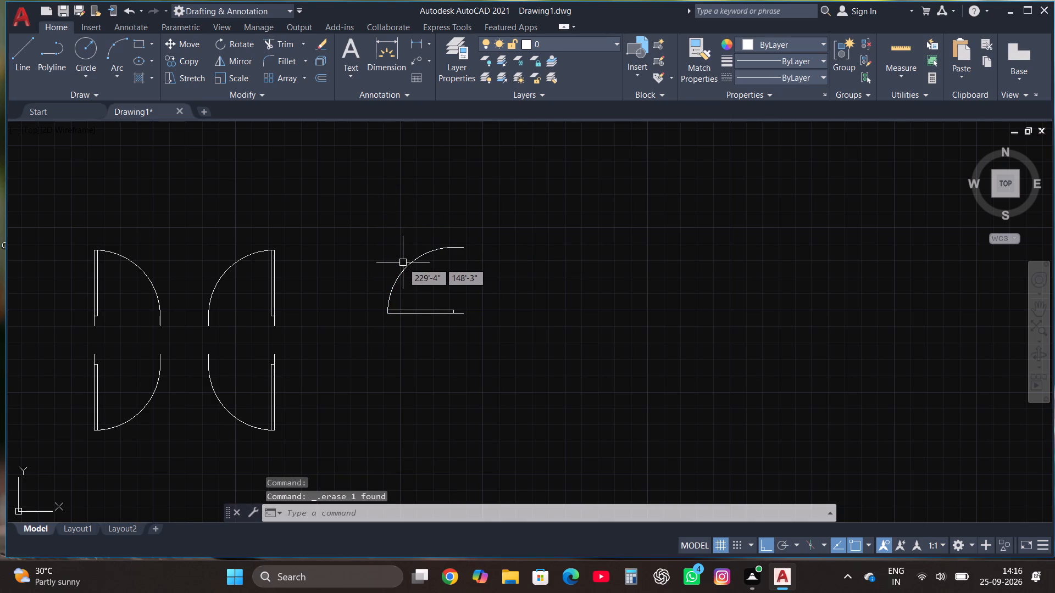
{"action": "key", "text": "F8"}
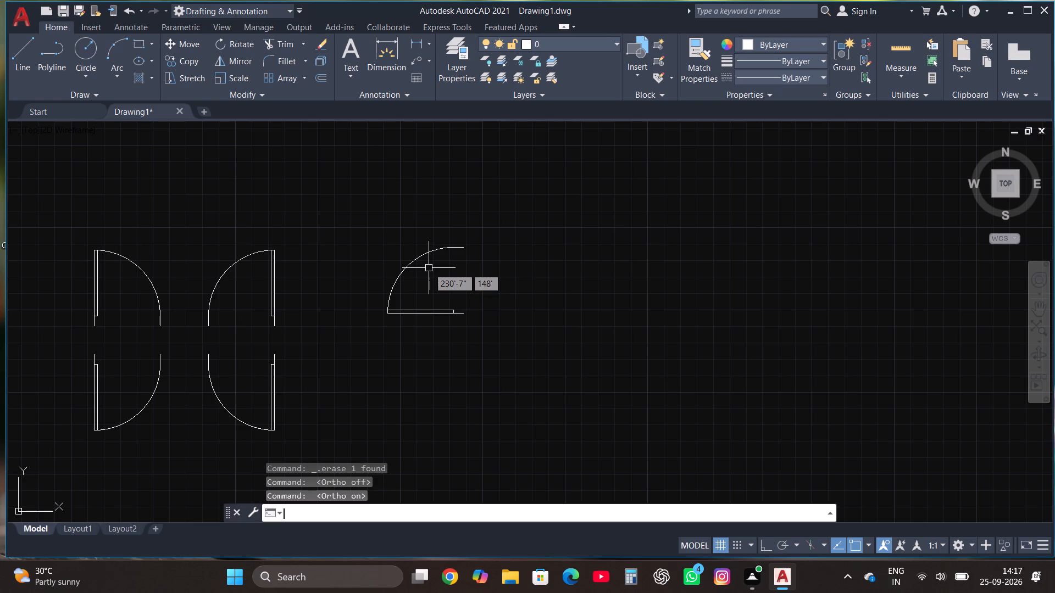
Mirror the rotated door upward about a horizontal line just above it, keeping the original.
{"action": "left_click", "coordinate": [418, 249]}
{"action": "left_click", "coordinate": [412, 281]}
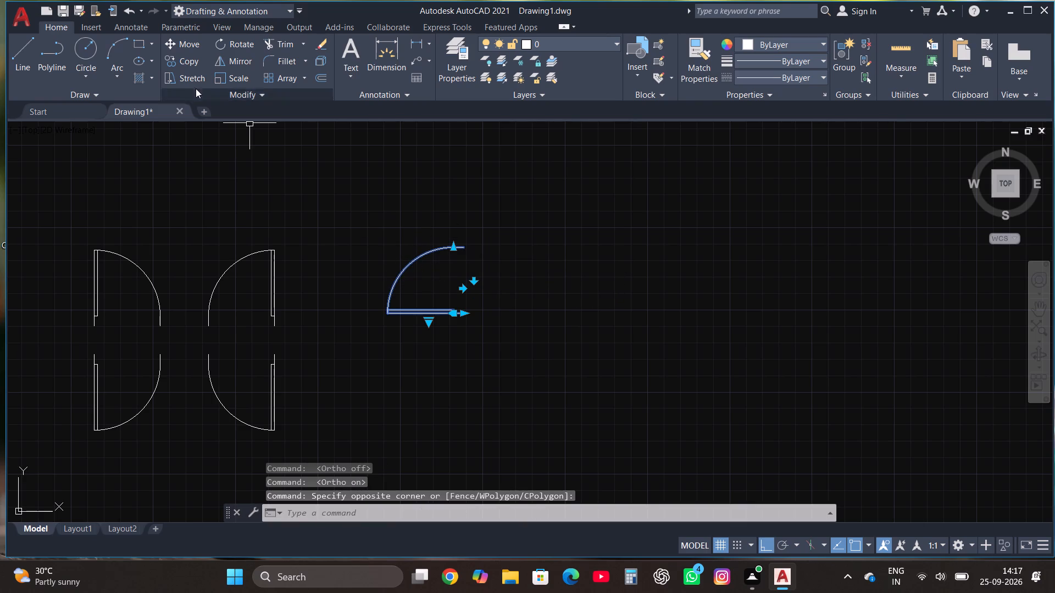
{"action": "left_click", "coordinate": [238, 59]}
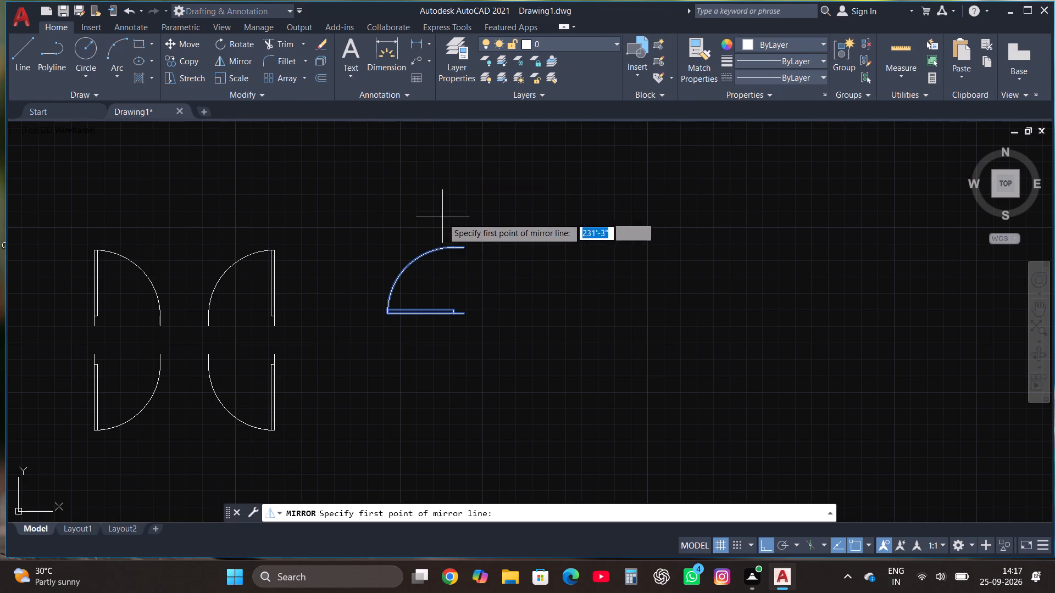
{"action": "left_click", "coordinate": [447, 225]}
{"action": "left_click", "coordinate": [408, 206]}
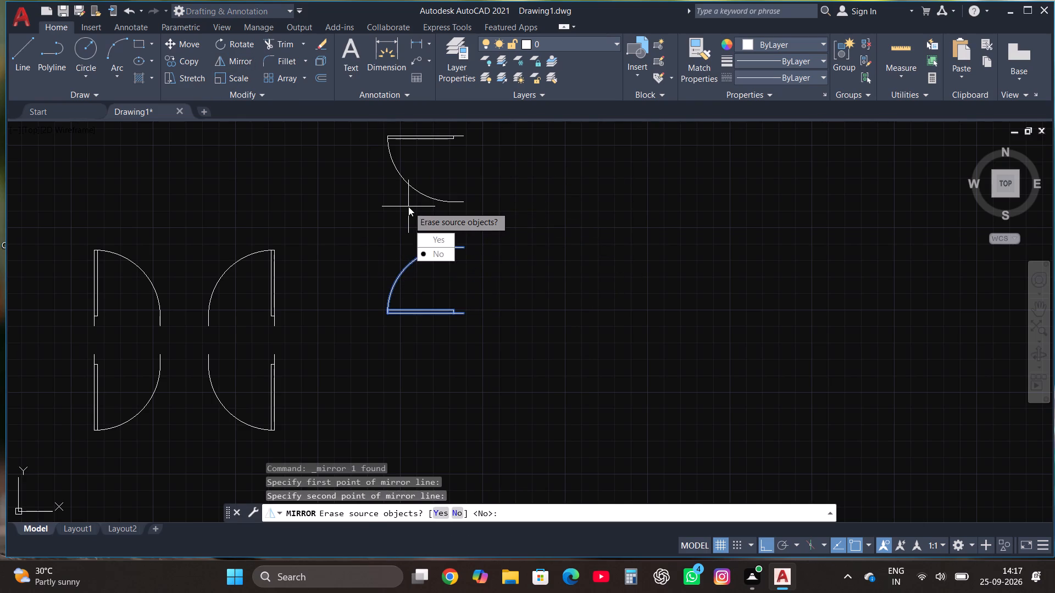
{"action": "left_click", "coordinate": [429, 254]}
Mirror both rotated doors about a vertical line to their right, keeping the originals.
{"action": "left_click", "coordinate": [441, 265]}
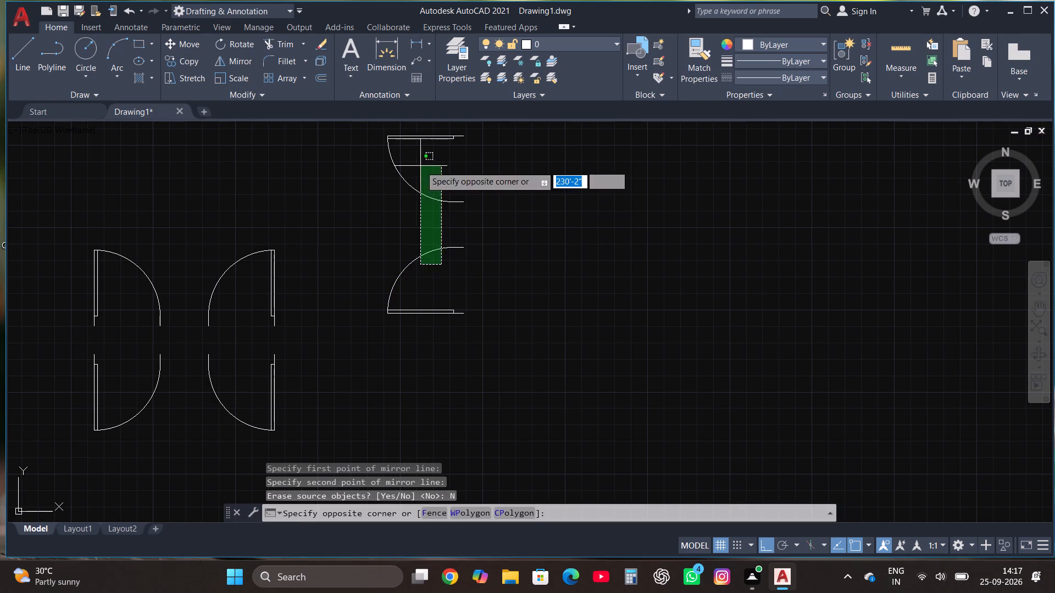
{"action": "left_click", "coordinate": [420, 166]}
{"action": "left_click", "coordinate": [243, 61]}
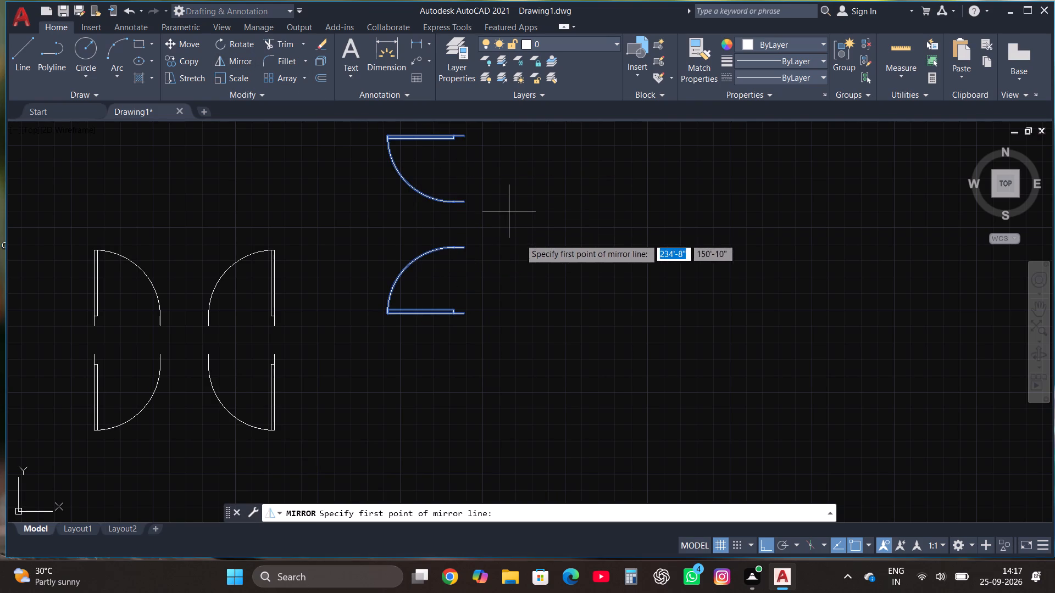
{"action": "left_click", "coordinate": [499, 225]}
{"action": "left_click", "coordinate": [477, 255]}
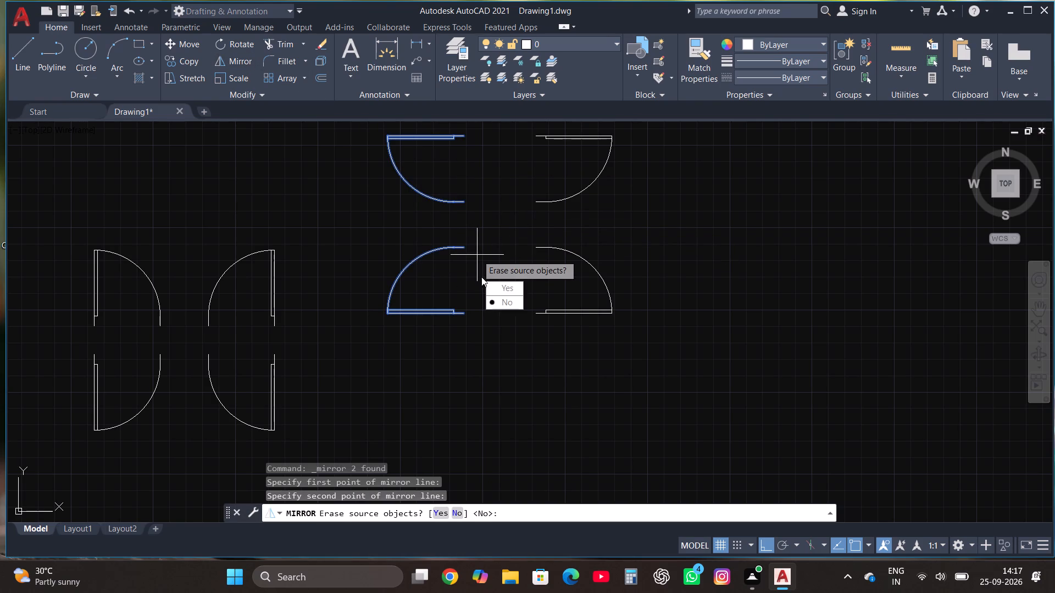
{"action": "left_click", "coordinate": [493, 296]}
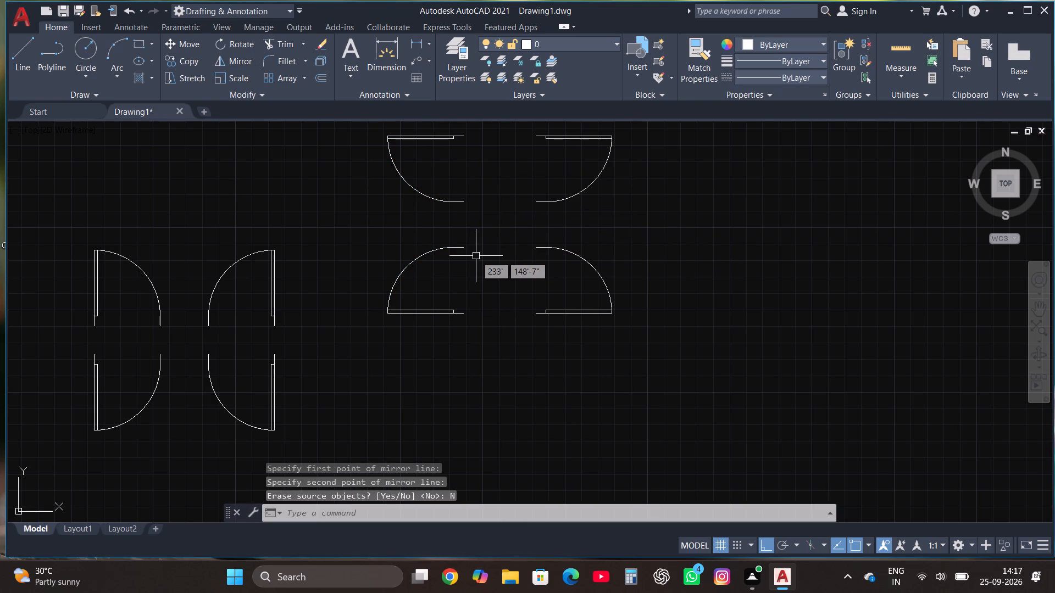
{"action": "key", "text": "Escape"}
Copy the lower-left horizontal door block into the plan's top-left room, at the corner where its bottom wall meets the right wall.
{"action": "scroll", "coordinate": [515, 369], "scroll_direction": "down", "scroll_amount": 4}
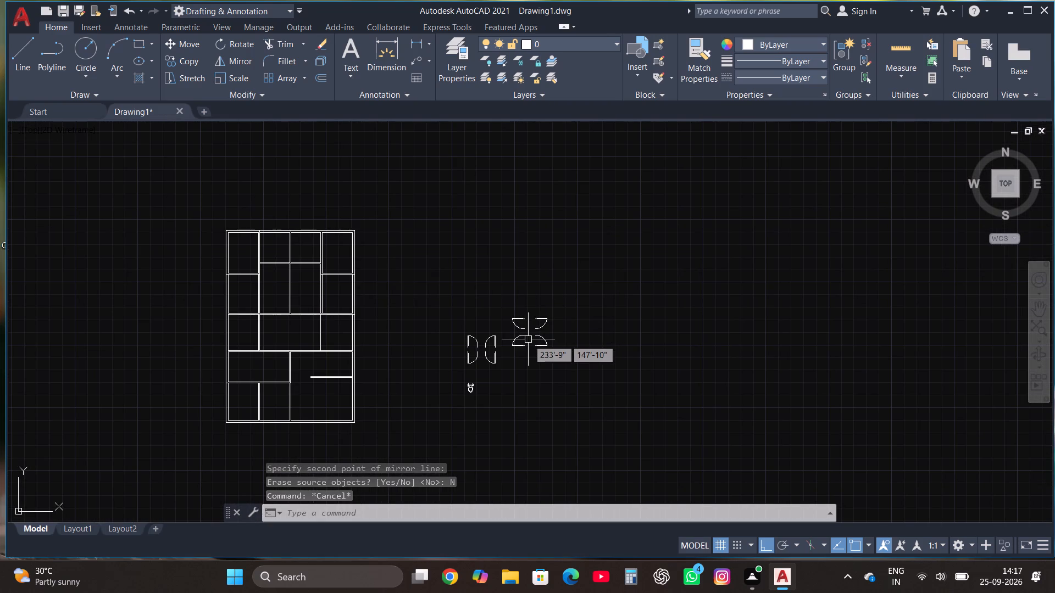
{"action": "scroll", "coordinate": [528, 338], "scroll_direction": "up", "scroll_amount": 2}
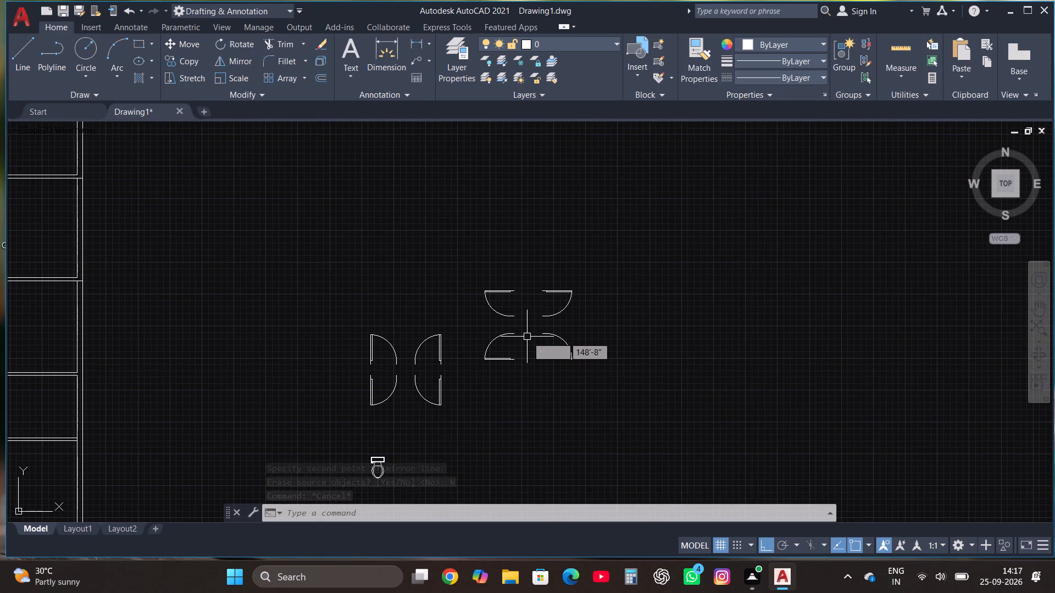
{"action": "left_click", "coordinate": [503, 363]}
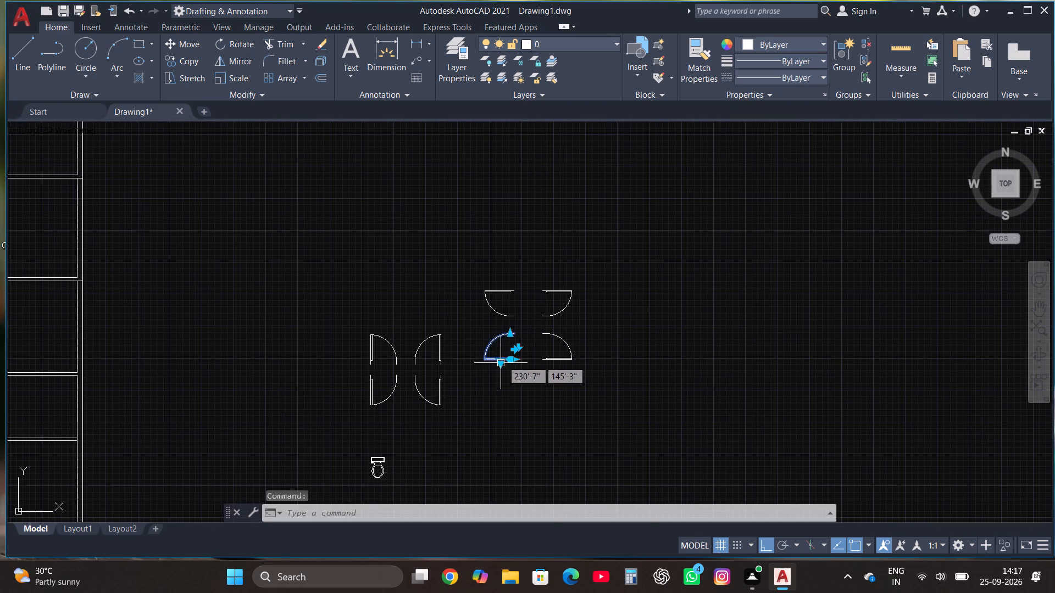
{"action": "left_click", "coordinate": [192, 59]}
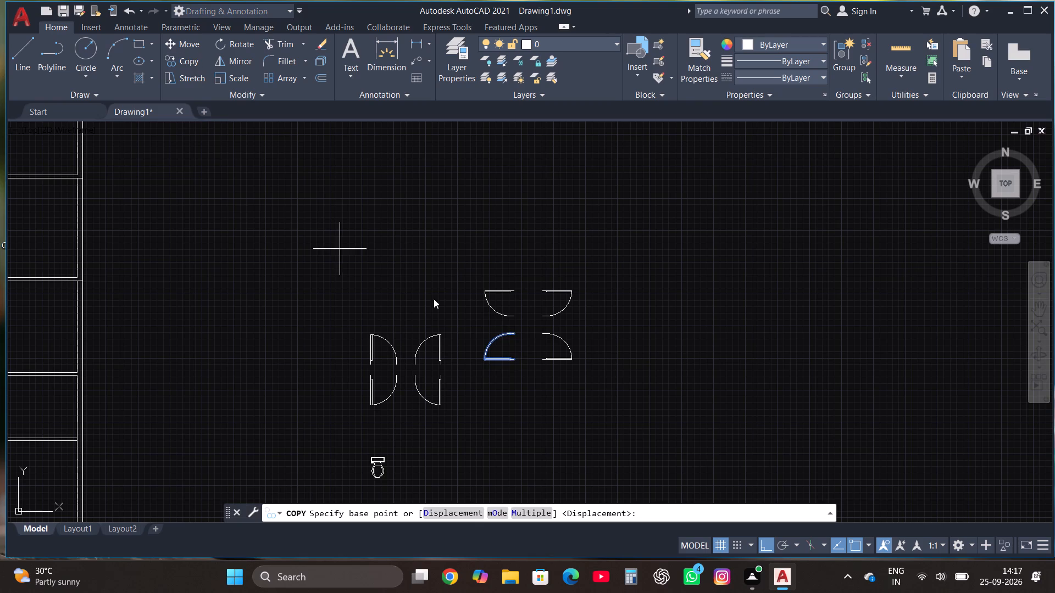
{"action": "scroll", "coordinate": [497, 366], "scroll_direction": "up", "scroll_amount": 2}
{"action": "left_click", "coordinate": [534, 353]}
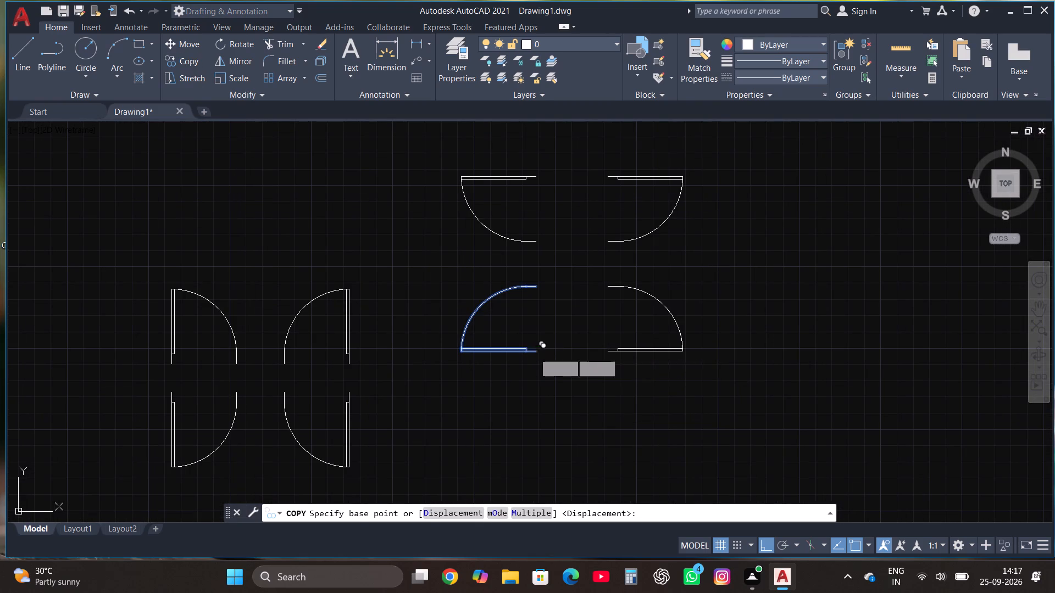
{"action": "scroll", "coordinate": [604, 265], "scroll_direction": "down", "scroll_amount": 2}
{"action": "key", "text": "F8"}
{"action": "scroll", "coordinate": [604, 301], "scroll_direction": "down", "scroll_amount": 2}
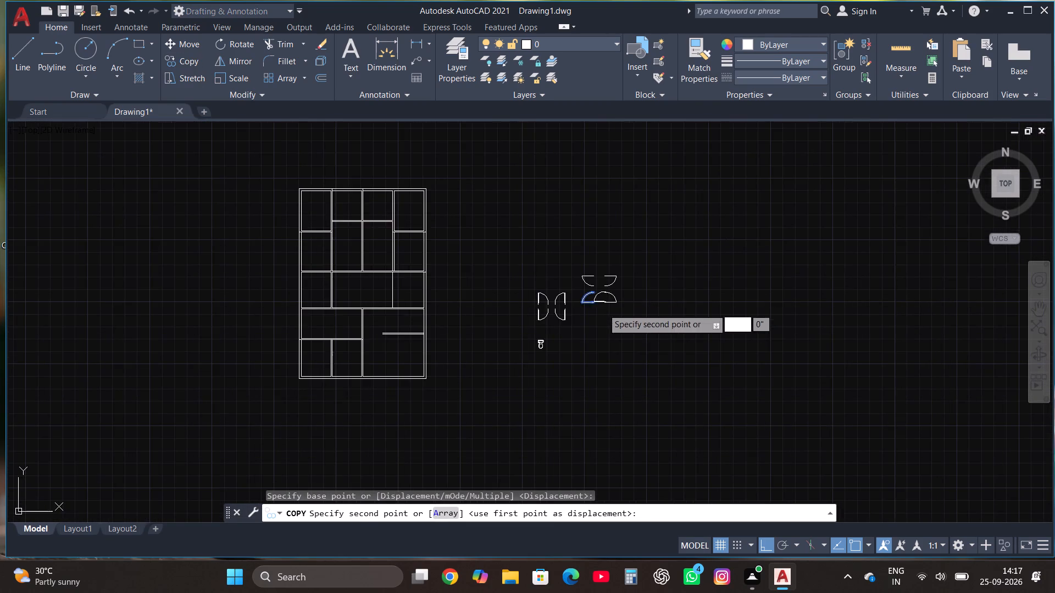
{"action": "scroll", "coordinate": [314, 234], "scroll_direction": "up", "scroll_amount": 3}
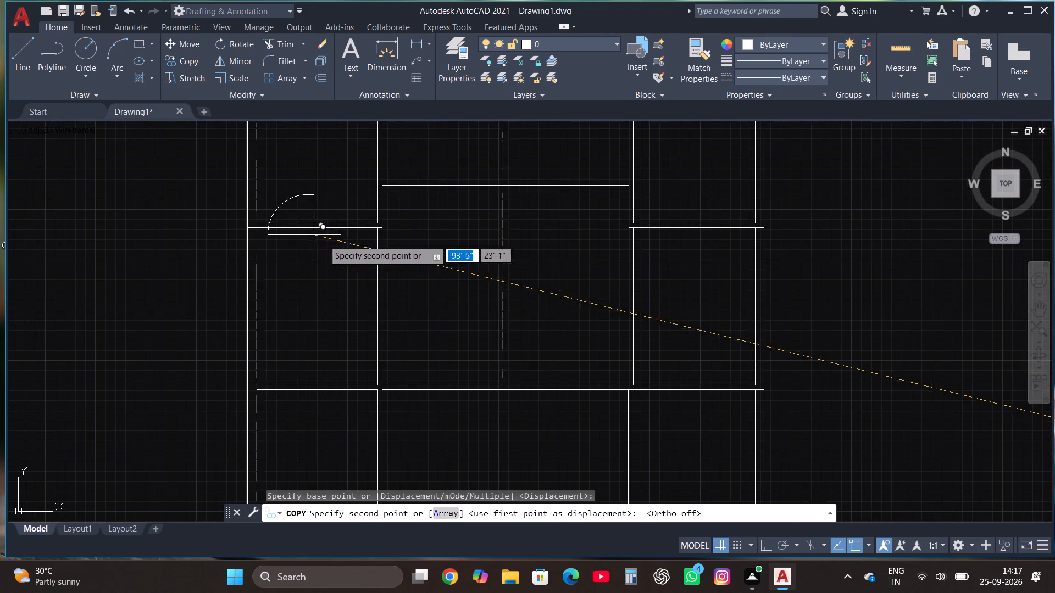
{"action": "scroll", "coordinate": [388, 203], "scroll_direction": "up", "scroll_amount": 3}
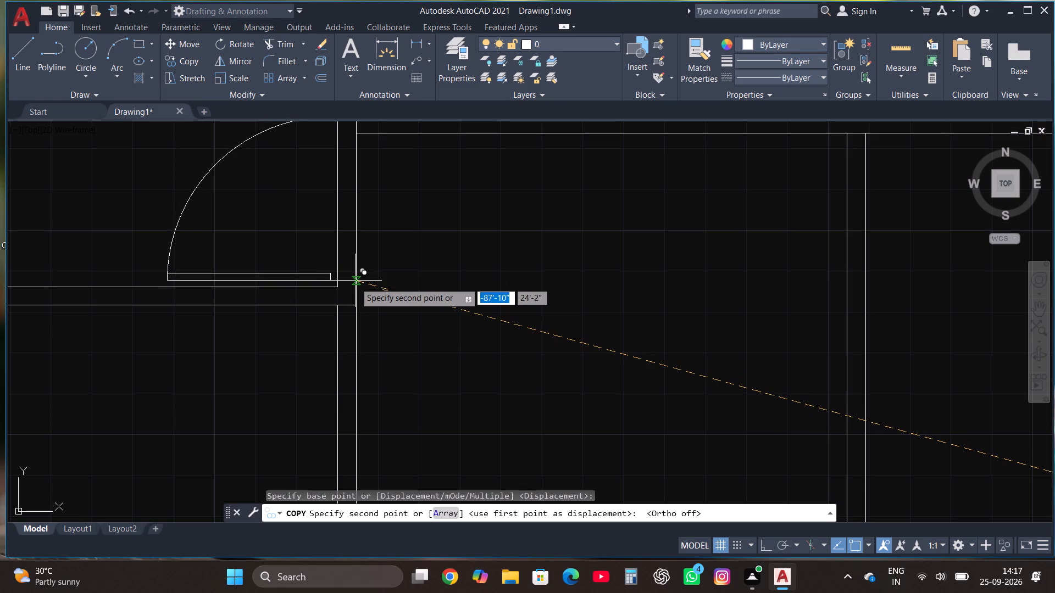
{"action": "left_click", "coordinate": [356, 283]}
Scale the placed door down freehand about its hinge-side end on the wall so it fits the room opening.
{"action": "scroll", "coordinate": [363, 325], "scroll_direction": "down", "scroll_amount": 1}
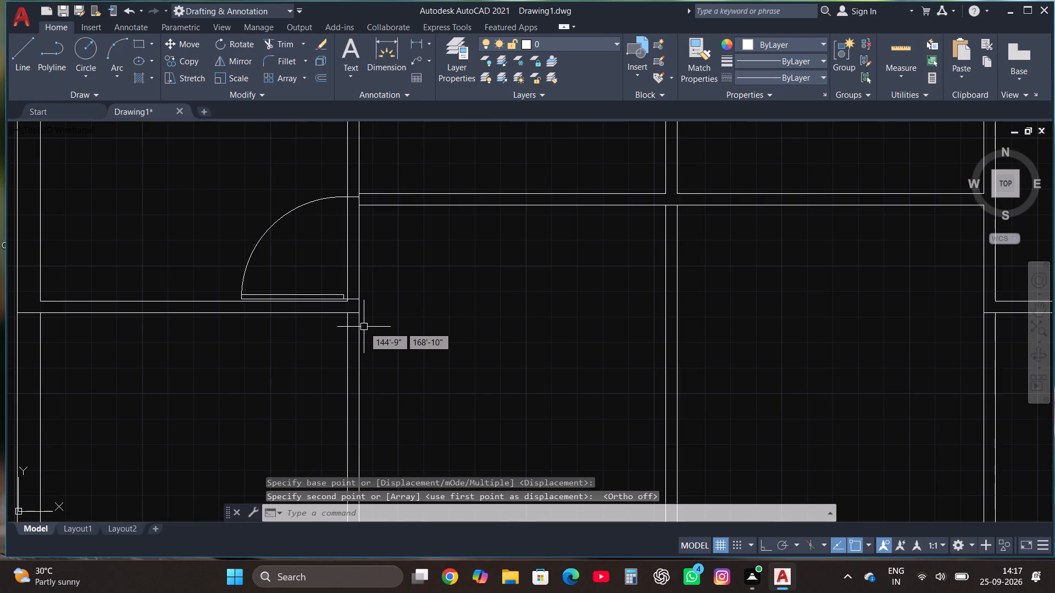
{"action": "left_click", "coordinate": [289, 211]}
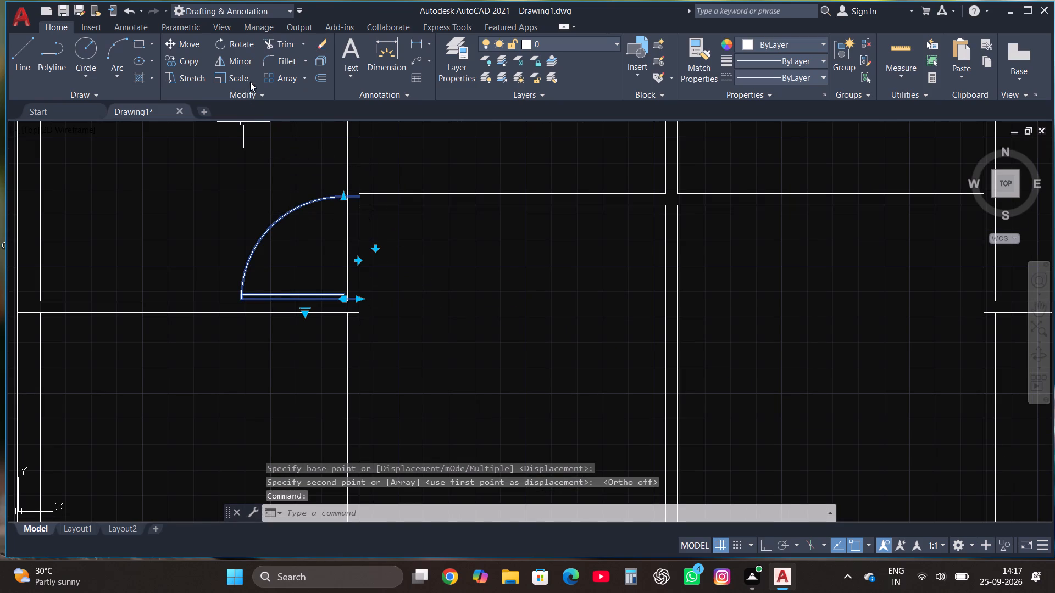
{"action": "left_click", "coordinate": [236, 79]}
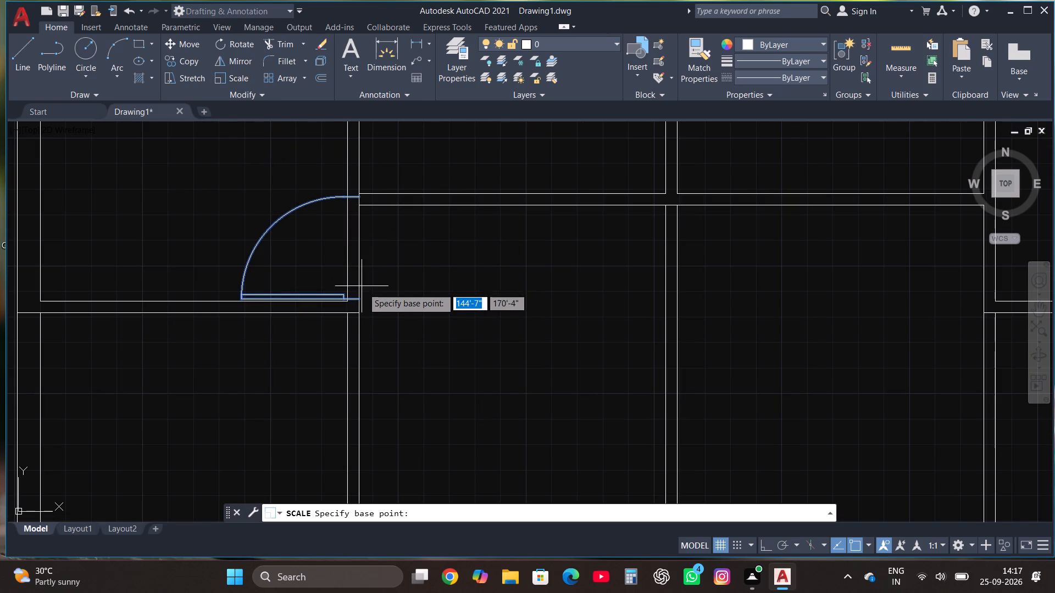
{"action": "left_click", "coordinate": [358, 300]}
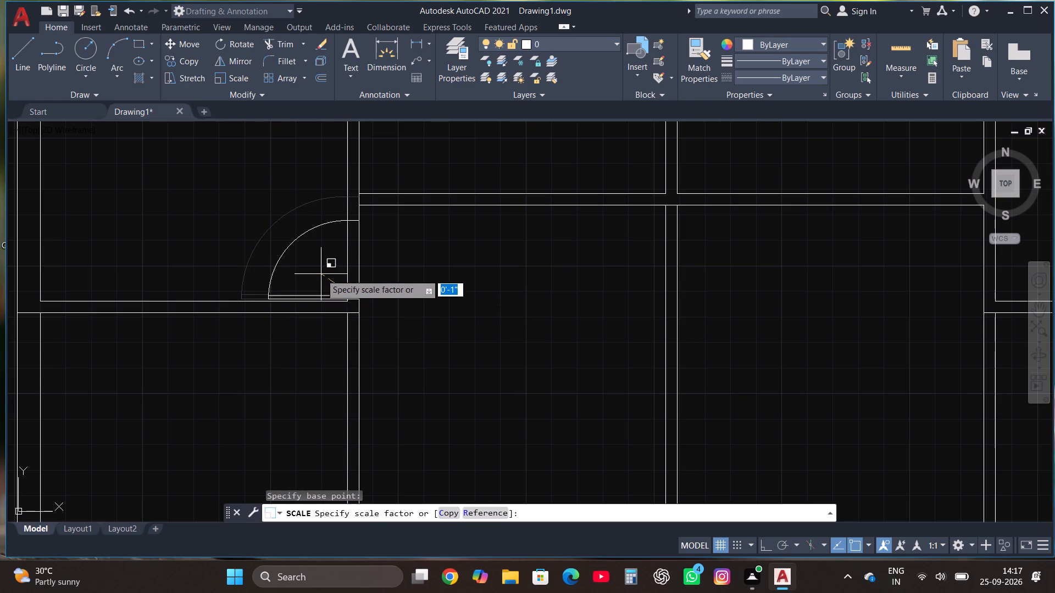
{"action": "left_click", "coordinate": [319, 272]}
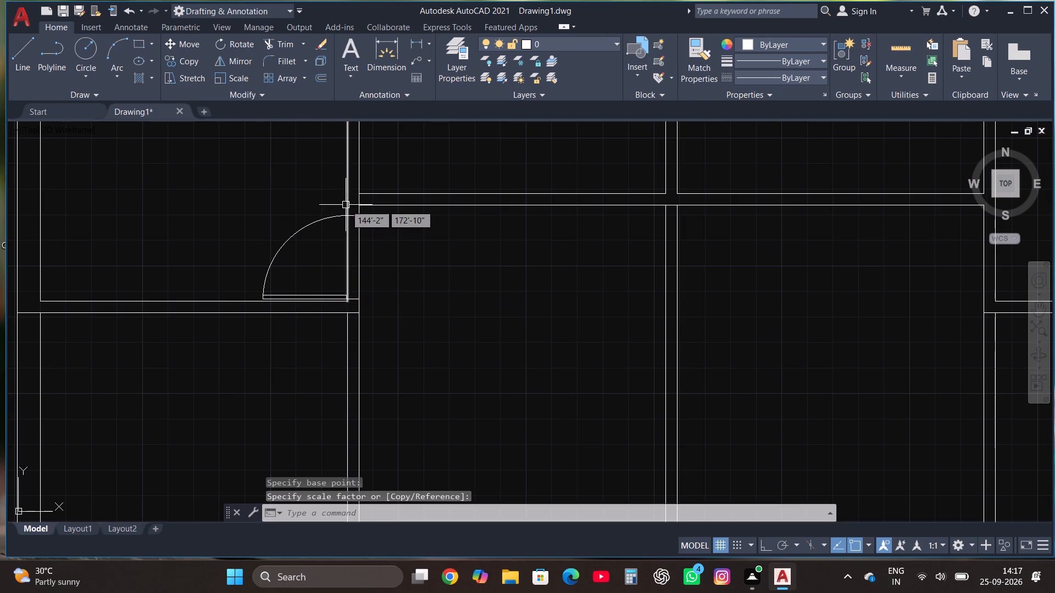
Mirror the scaled door downward about a horizontal line into the room below, keeping the original.
{"action": "scroll", "coordinate": [347, 205], "scroll_direction": "down", "scroll_amount": 3}
{"action": "left_click", "coordinate": [331, 222]}
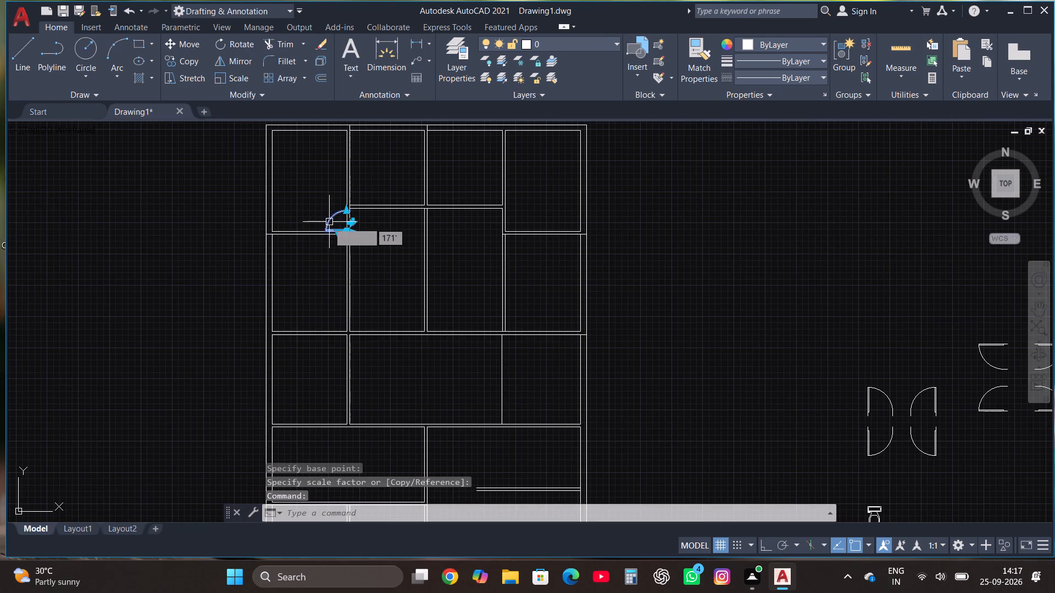
{"action": "left_click", "coordinate": [240, 64]}
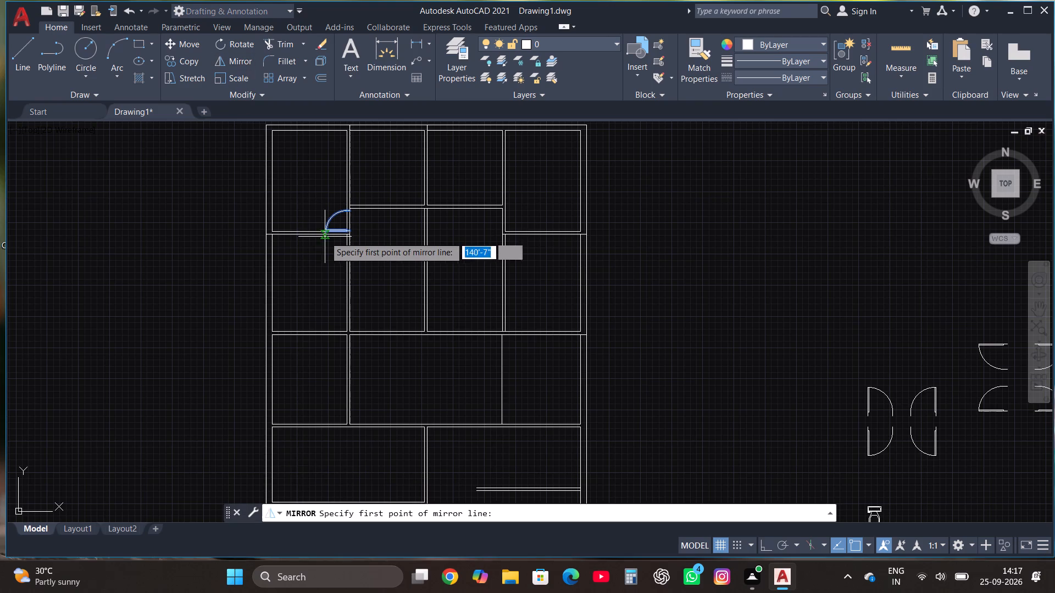
{"action": "left_click", "coordinate": [340, 266]}
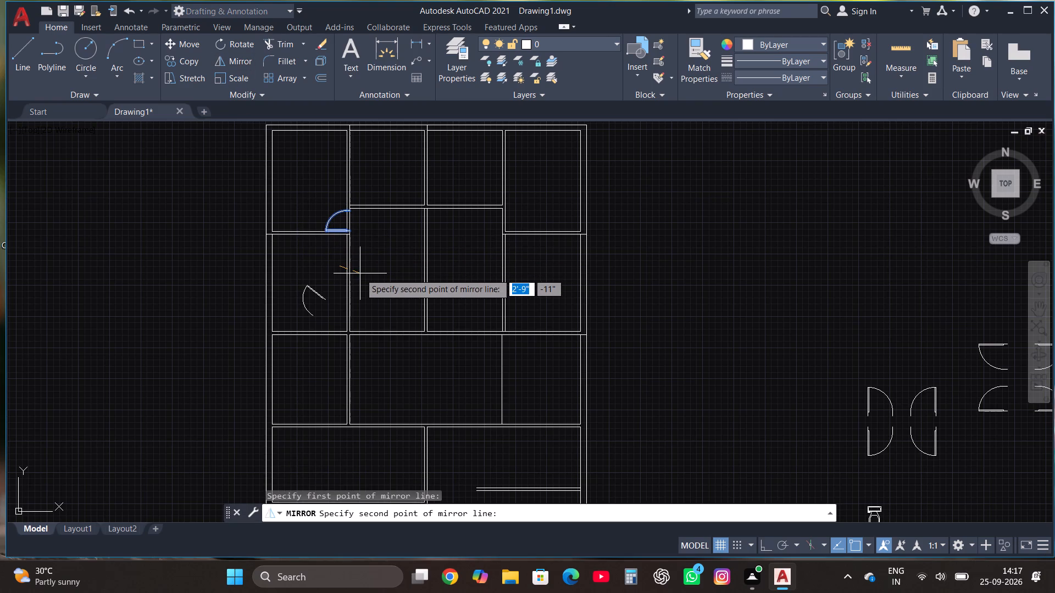
{"action": "key", "text": "F8"}
{"action": "left_click", "coordinate": [362, 273]}
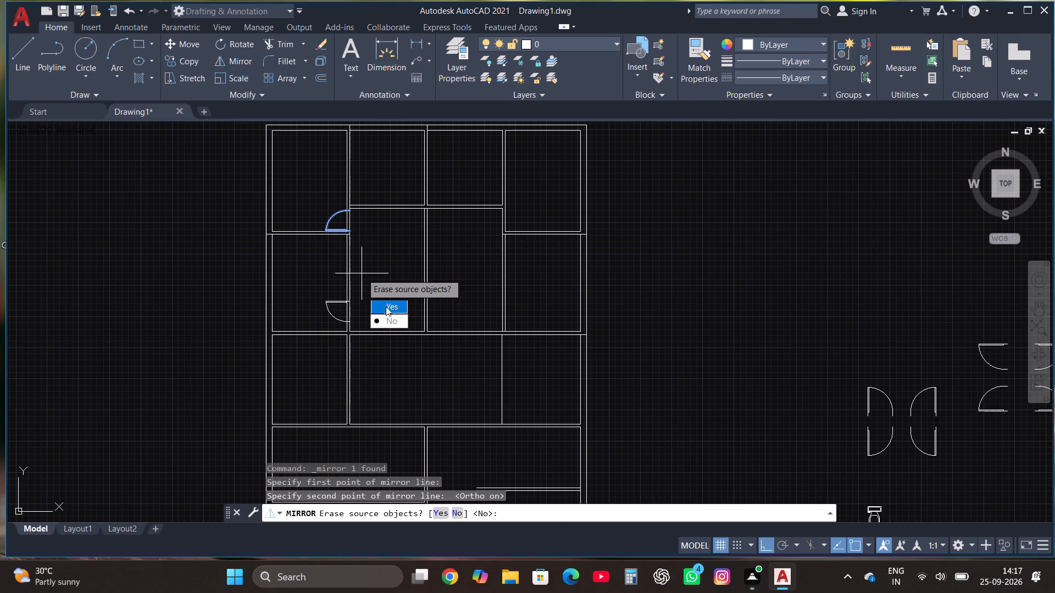
{"action": "left_click", "coordinate": [391, 322]}
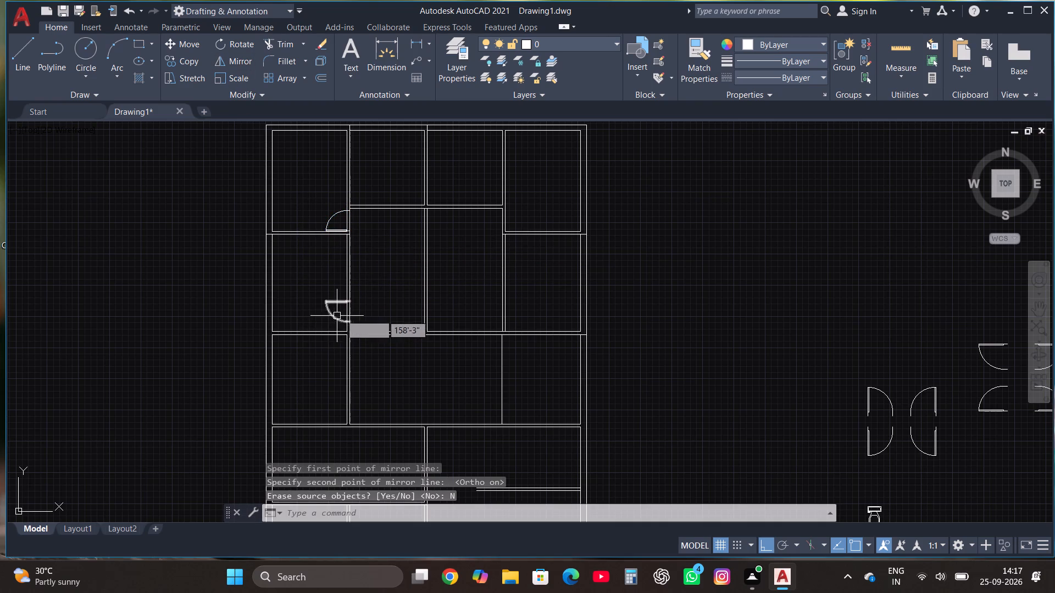
Move the mirrored door up about 8'-6" along the wall to just below the partition between the two left rooms.
{"action": "scroll", "coordinate": [356, 310], "scroll_direction": "up", "scroll_amount": 2}
{"action": "left_click", "coordinate": [304, 289]}
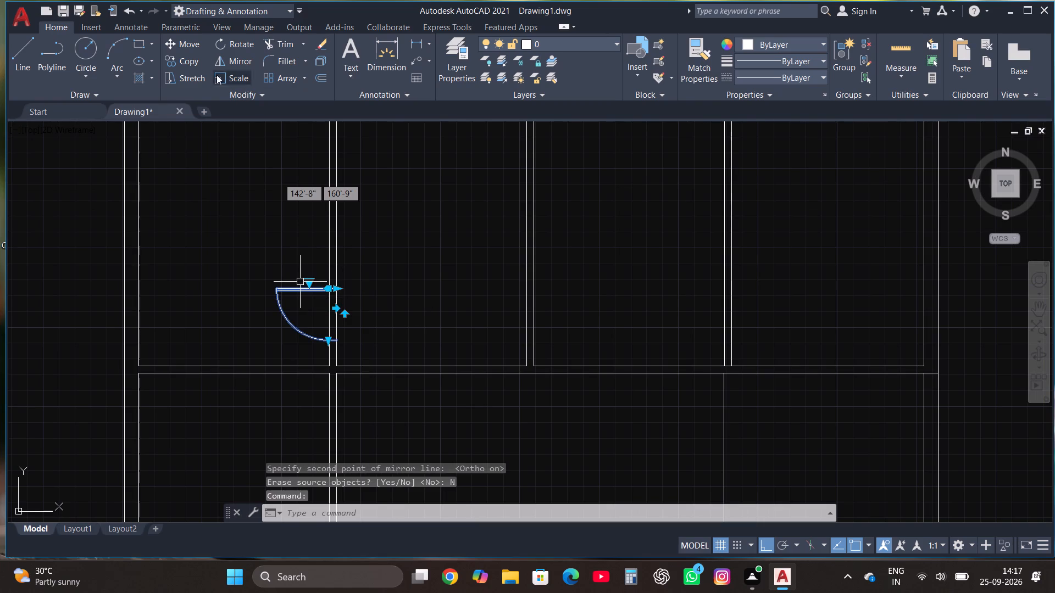
{"action": "left_click", "coordinate": [193, 46]}
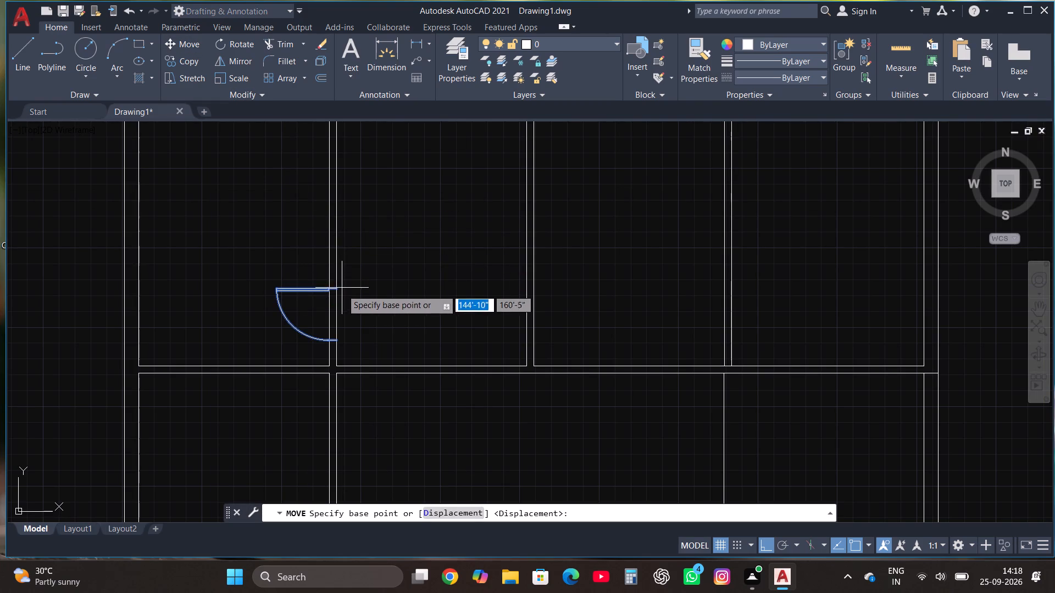
{"action": "left_click", "coordinate": [334, 287]}
{"action": "scroll", "coordinate": [336, 292], "scroll_direction": "down", "scroll_amount": 2}
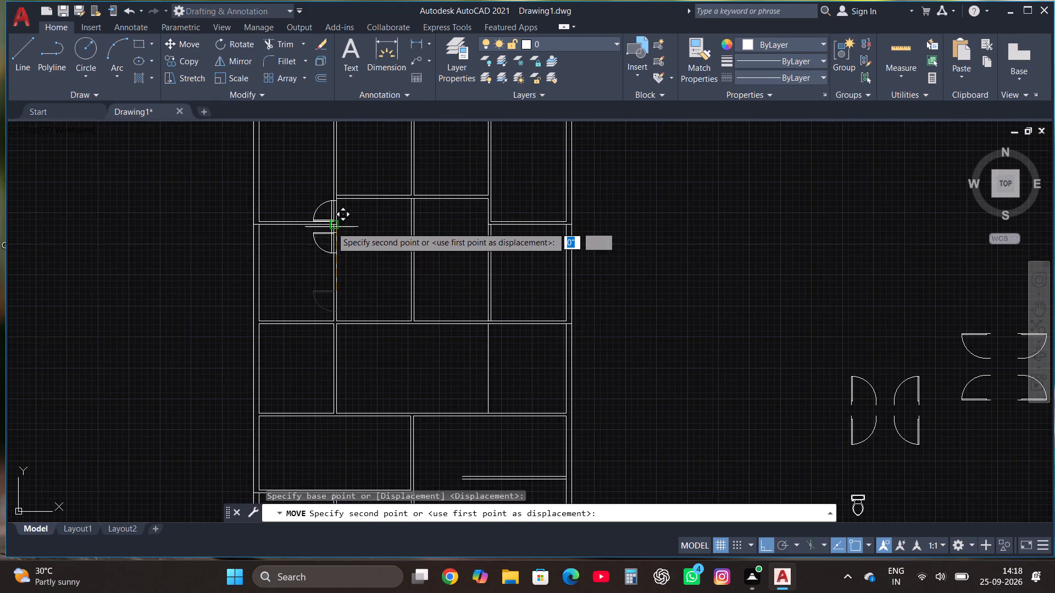
{"action": "scroll", "coordinate": [331, 227], "scroll_direction": "up", "scroll_amount": 3}
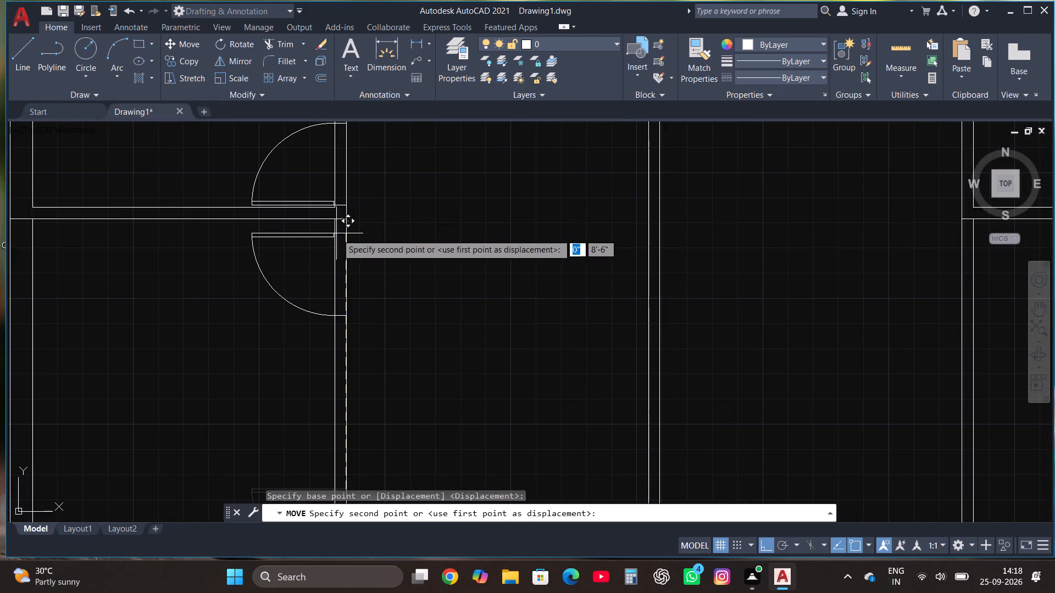
{"action": "left_click", "coordinate": [347, 232]}
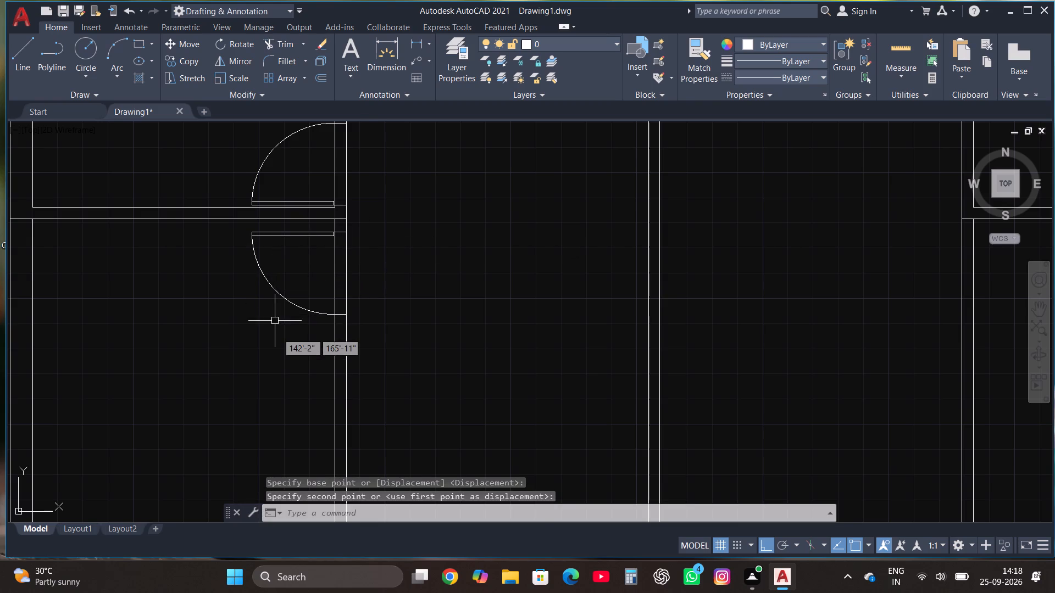
Copy the upper-right vertical door block into the second top room, near the right end of its bottom wall.
{"action": "scroll", "coordinate": [277, 337], "scroll_direction": "down", "scroll_amount": 2}
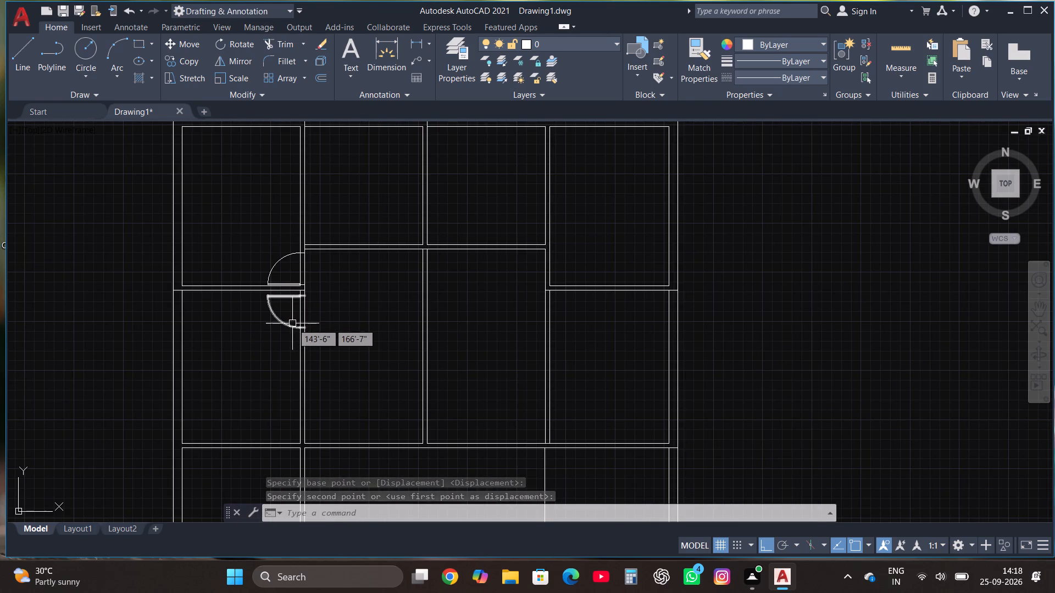
{"action": "scroll", "coordinate": [274, 310], "scroll_direction": "down", "scroll_amount": 2}
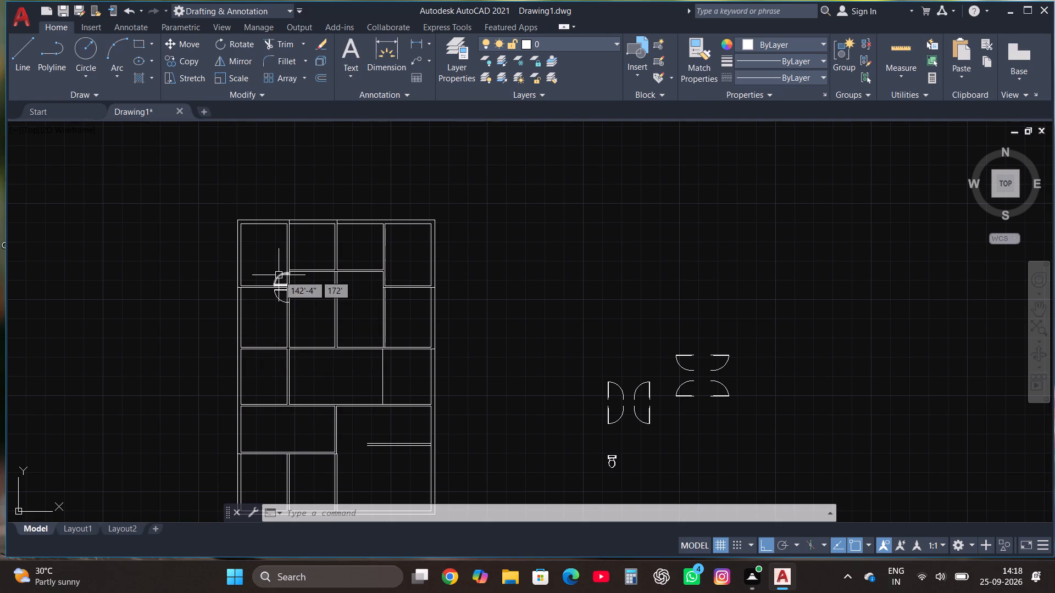
{"action": "scroll", "coordinate": [712, 382], "scroll_direction": "up", "scroll_amount": 2}
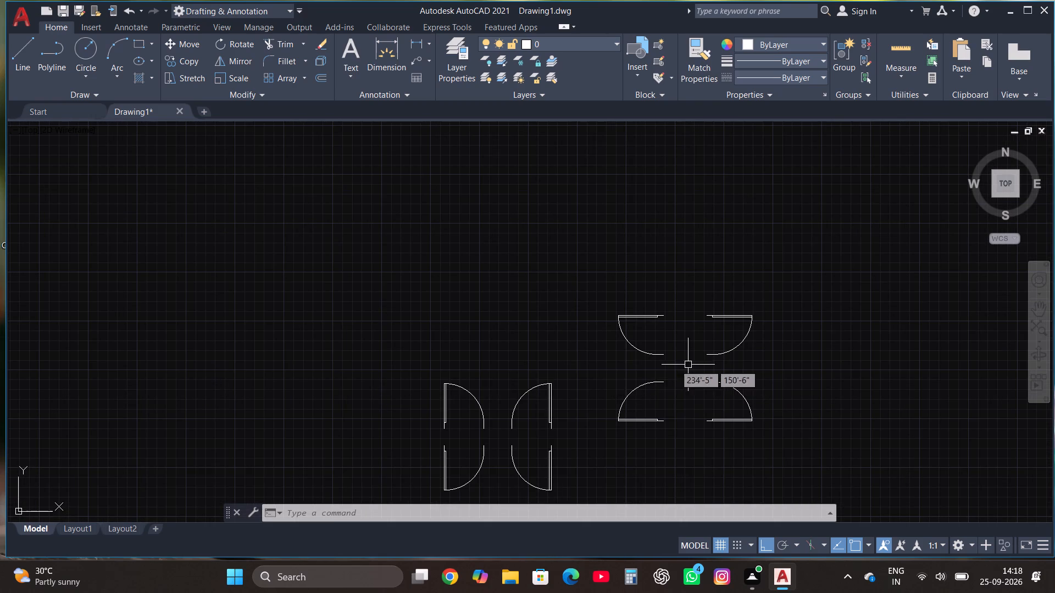
{"action": "left_click", "coordinate": [548, 387]}
{"action": "left_click", "coordinate": [190, 62]}
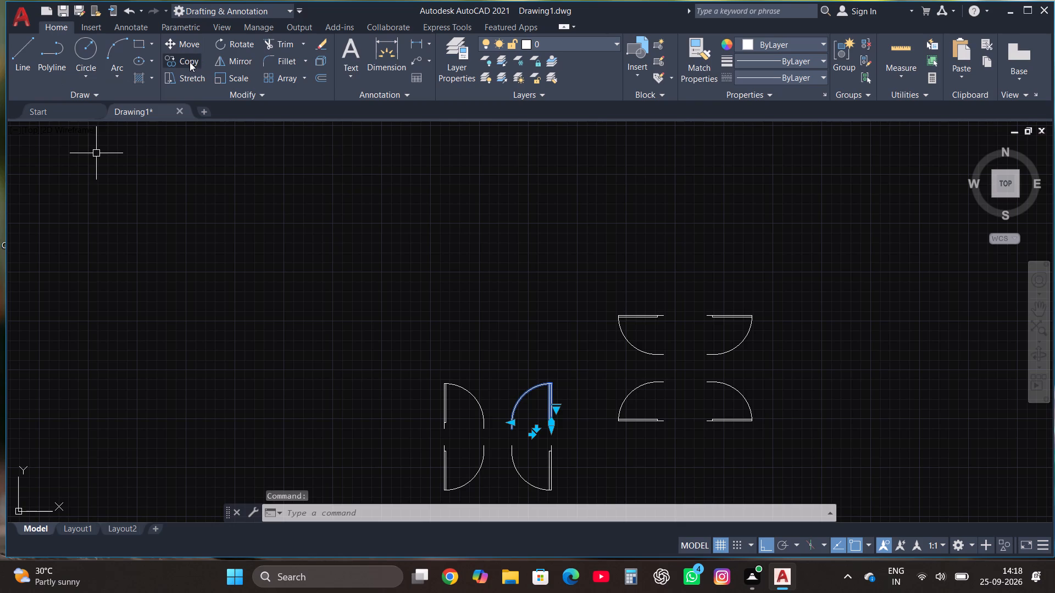
{"action": "left_click", "coordinate": [551, 428]}
{"action": "scroll", "coordinate": [563, 224], "scroll_direction": "down", "scroll_amount": 3}
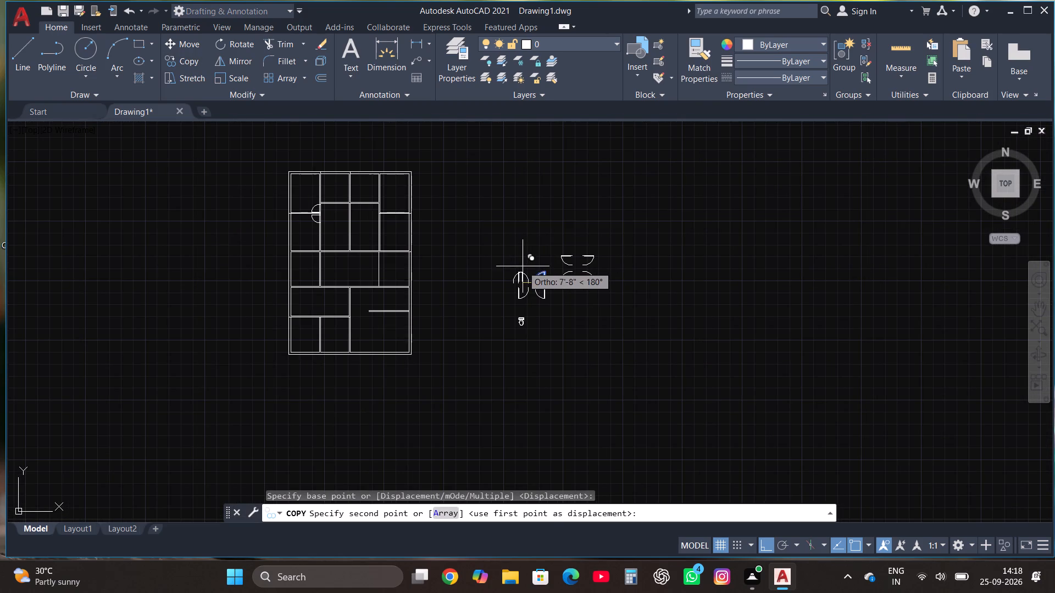
{"action": "key", "text": "F8"}
{"action": "scroll", "coordinate": [298, 180], "scroll_direction": "up", "scroll_amount": 3}
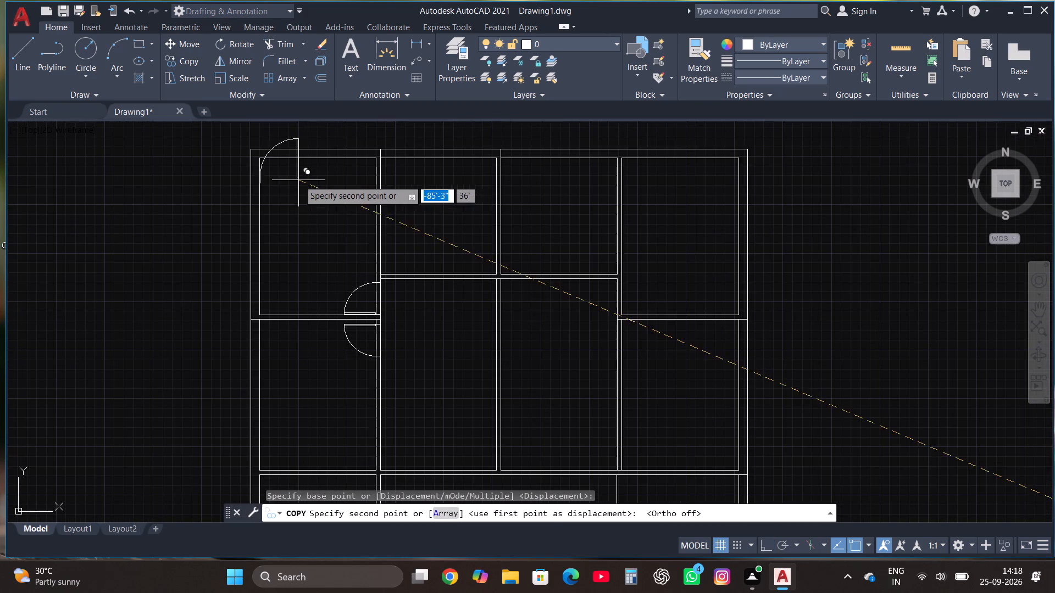
{"action": "scroll", "coordinate": [471, 272], "scroll_direction": "up", "scroll_amount": 3}
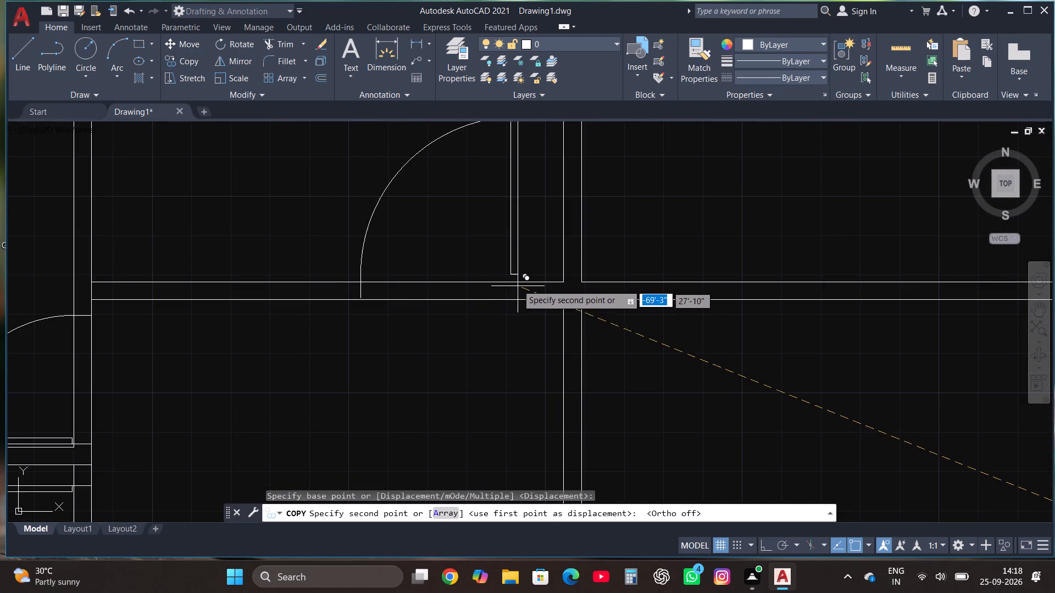
{"action": "left_click", "coordinate": [517, 274]}
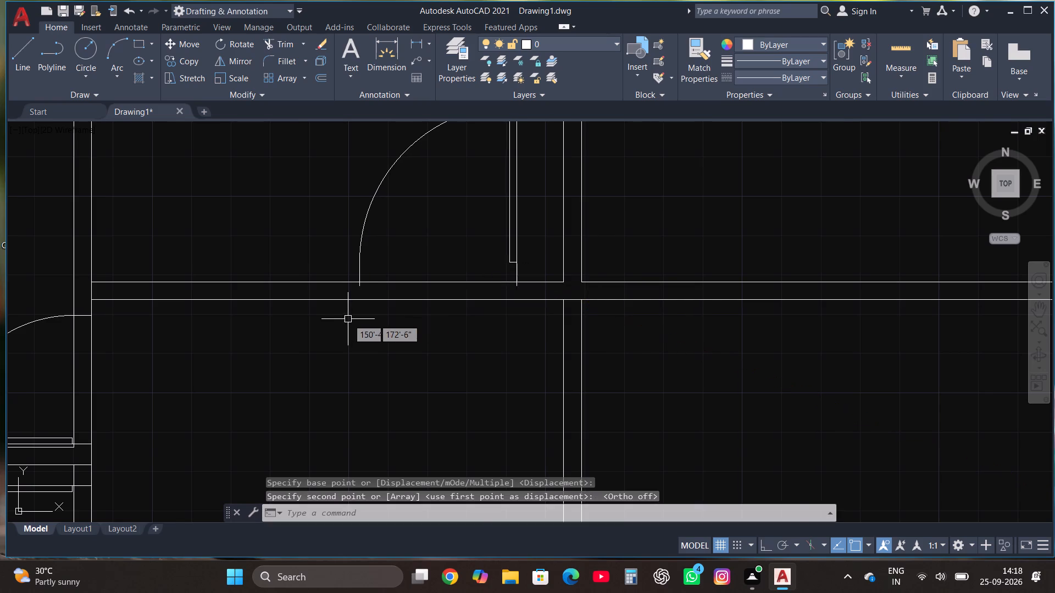
Move the copied vertical door about 6" right and 4" down so its jambs span the room's bottom wall.
{"action": "scroll", "coordinate": [345, 325], "scroll_direction": "down", "scroll_amount": 1}
{"action": "scroll", "coordinate": [457, 308], "scroll_direction": "up", "scroll_amount": 1}
{"action": "left_click", "coordinate": [439, 271]}
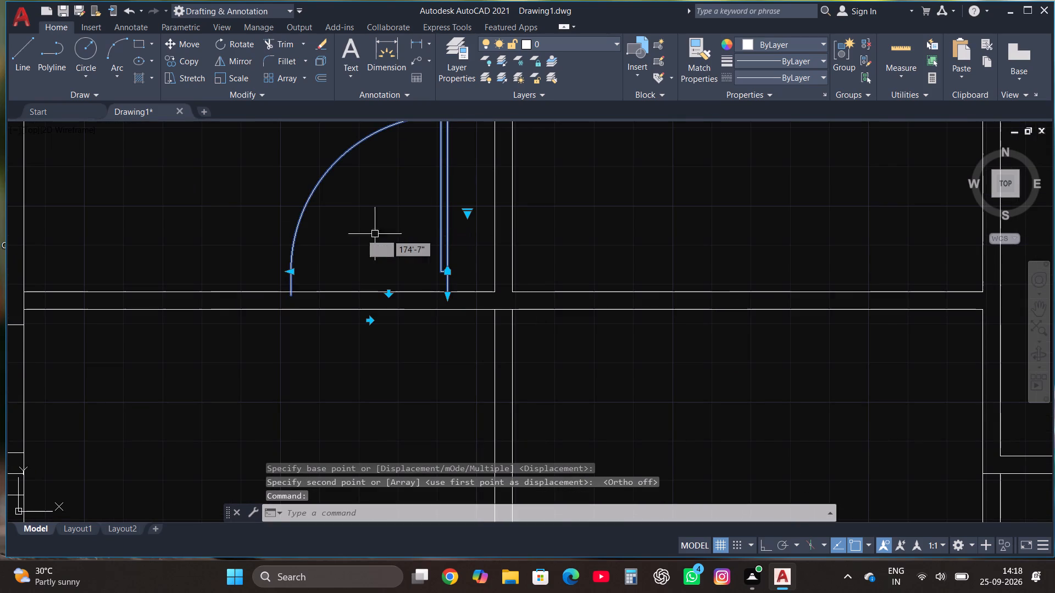
{"action": "left_click", "coordinate": [187, 42]}
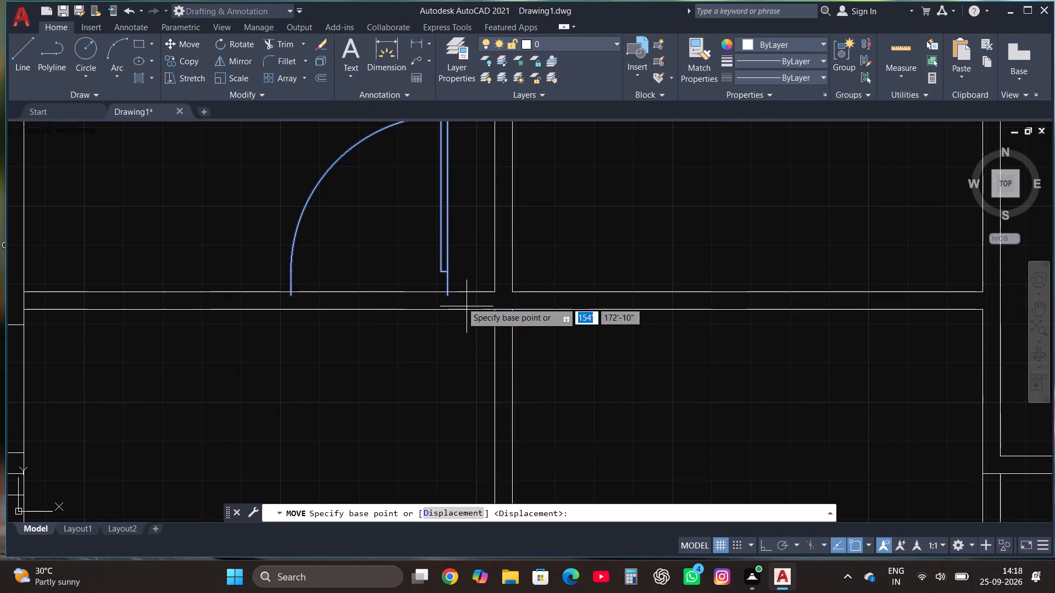
{"action": "left_click", "coordinate": [447, 295]}
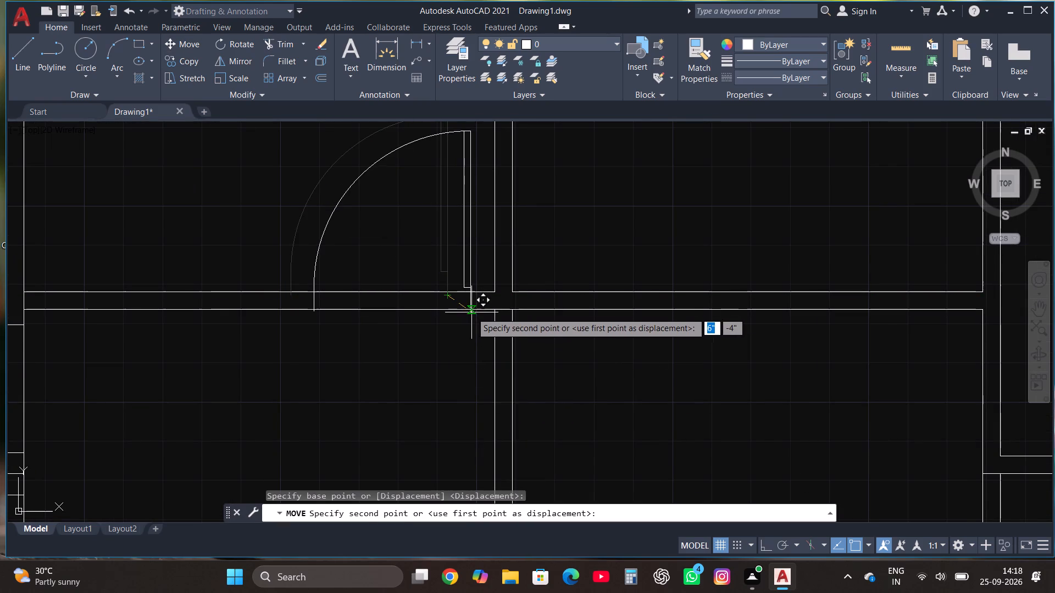
{"action": "left_click", "coordinate": [471, 311]}
{"action": "scroll", "coordinate": [342, 341], "scroll_direction": "down", "scroll_amount": 4}
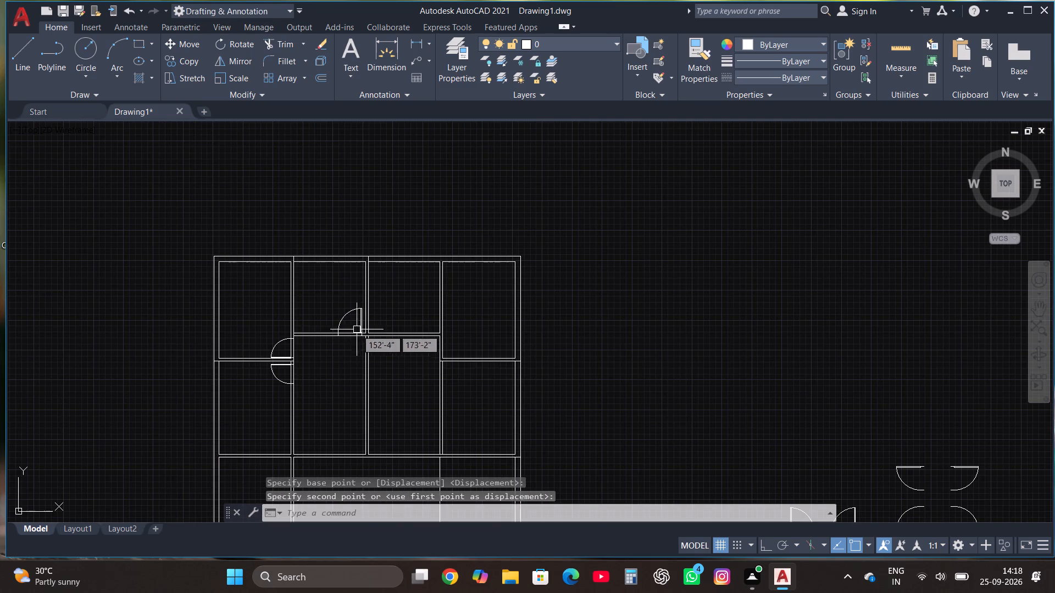
Mirror the vertical door about a vertical line through the partition between the two middle top rooms, keeping the original.
{"action": "scroll", "coordinate": [361, 329], "scroll_direction": "up", "scroll_amount": 2}
{"action": "left_click", "coordinate": [359, 319]}
{"action": "scroll", "coordinate": [359, 319], "scroll_direction": "up", "scroll_amount": 3}
{"action": "left_click", "coordinate": [244, 62]}
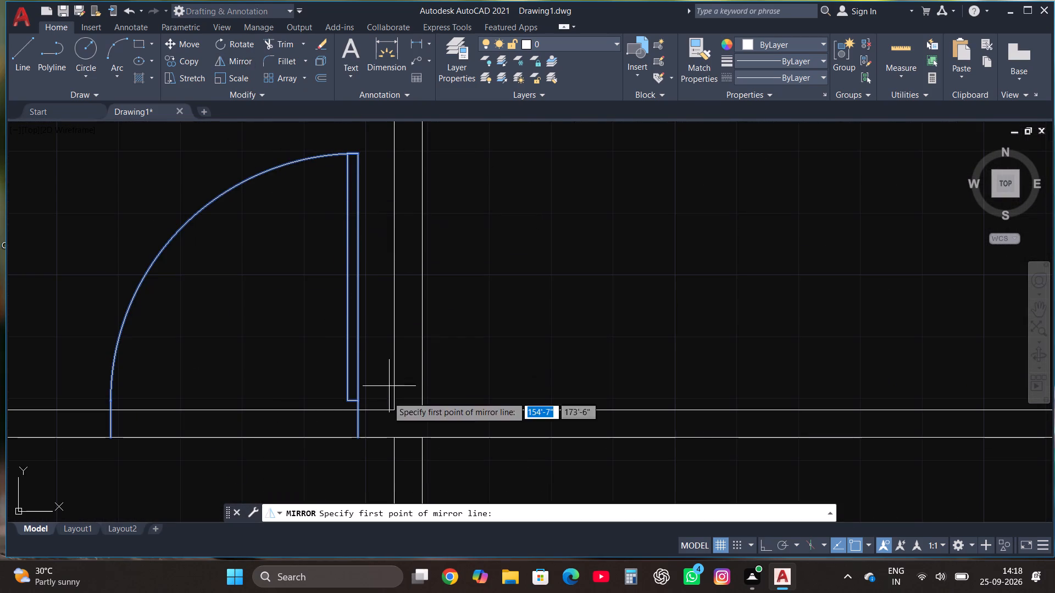
{"action": "left_click", "coordinate": [412, 437]}
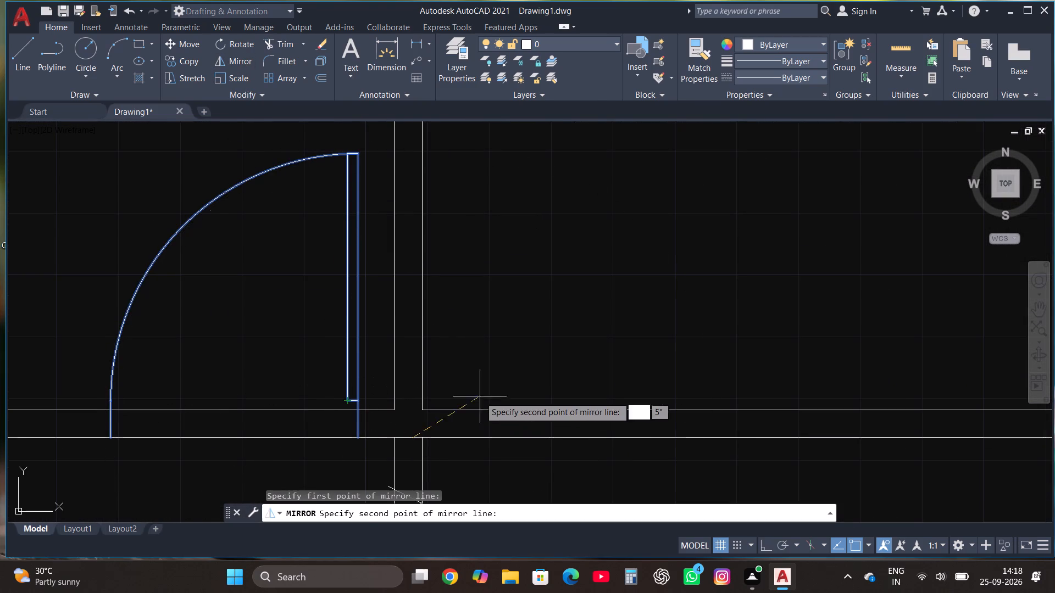
{"action": "key", "text": "F8"}
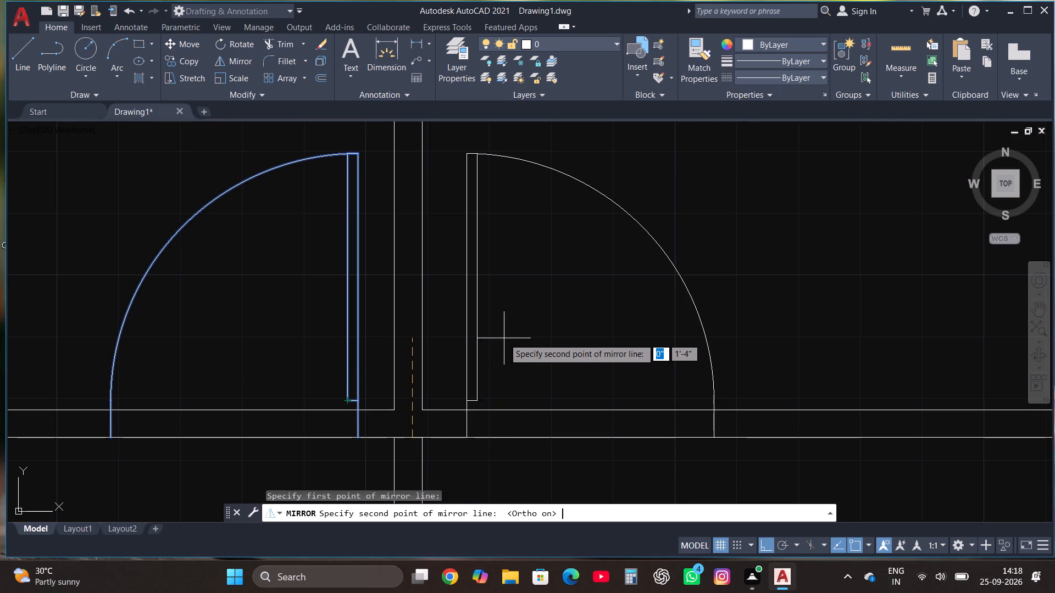
{"action": "left_click", "coordinate": [503, 338]}
{"action": "left_click_drag", "start_coordinate": [527, 387], "coordinate": [503, 338]}
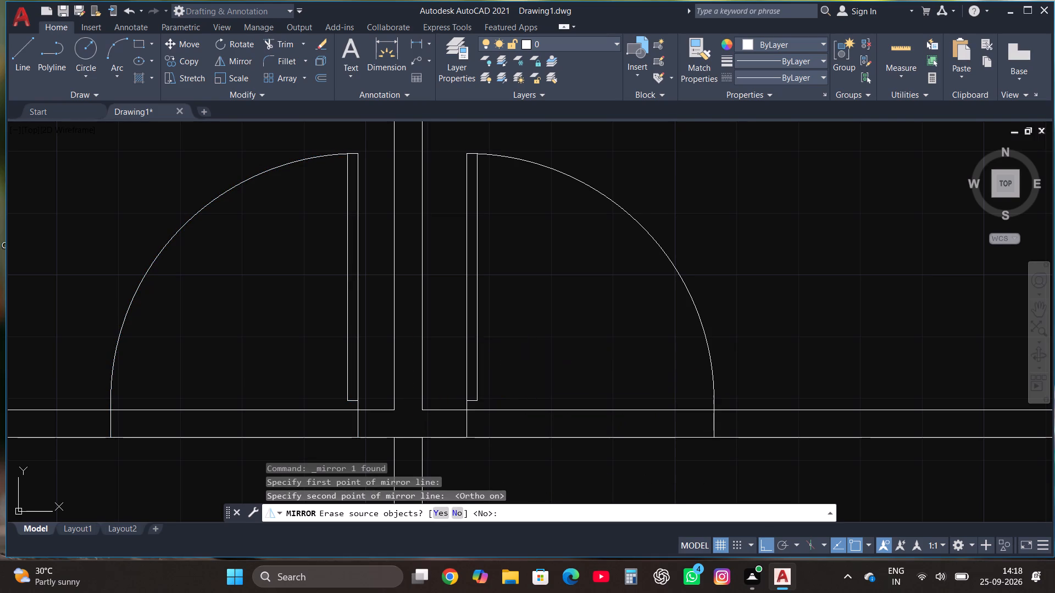
Mirror the two doors of the left rooms about a vertical line through the central partition onto the right rooms' wall, keeping the originals.
{"action": "scroll", "coordinate": [316, 238], "scroll_direction": "down", "scroll_amount": 2}
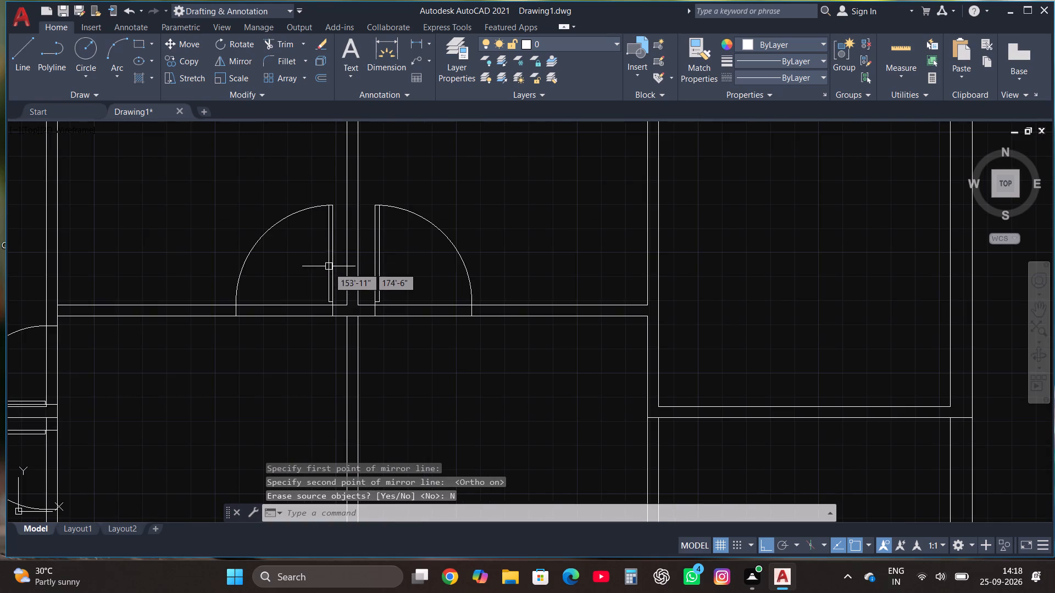
{"action": "scroll", "coordinate": [335, 270], "scroll_direction": "down", "scroll_amount": 2}
{"action": "scroll", "coordinate": [185, 313], "scroll_direction": "up", "scroll_amount": 1}
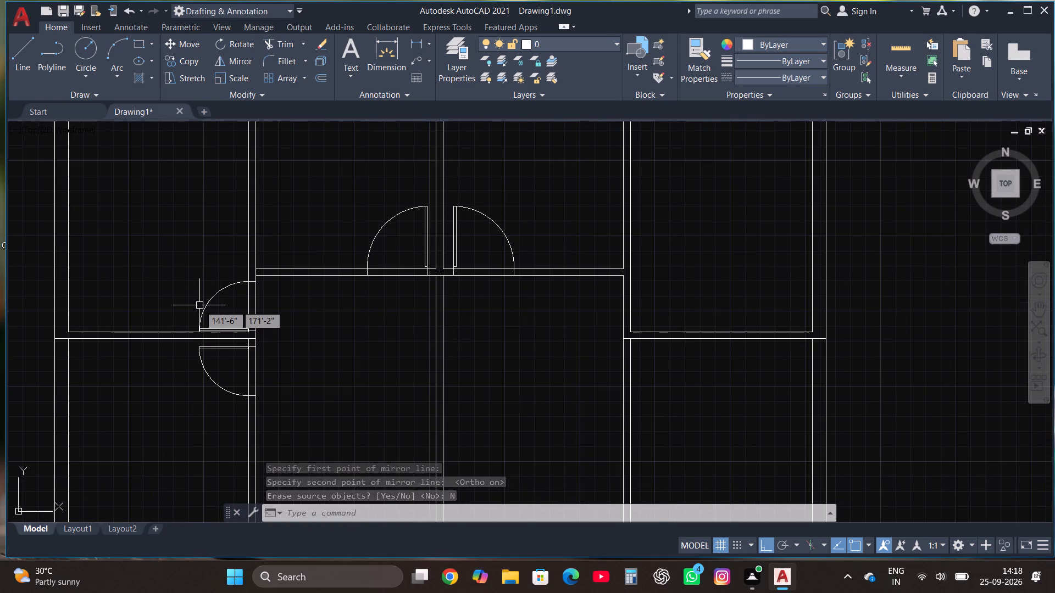
{"action": "left_click", "coordinate": [204, 306]}
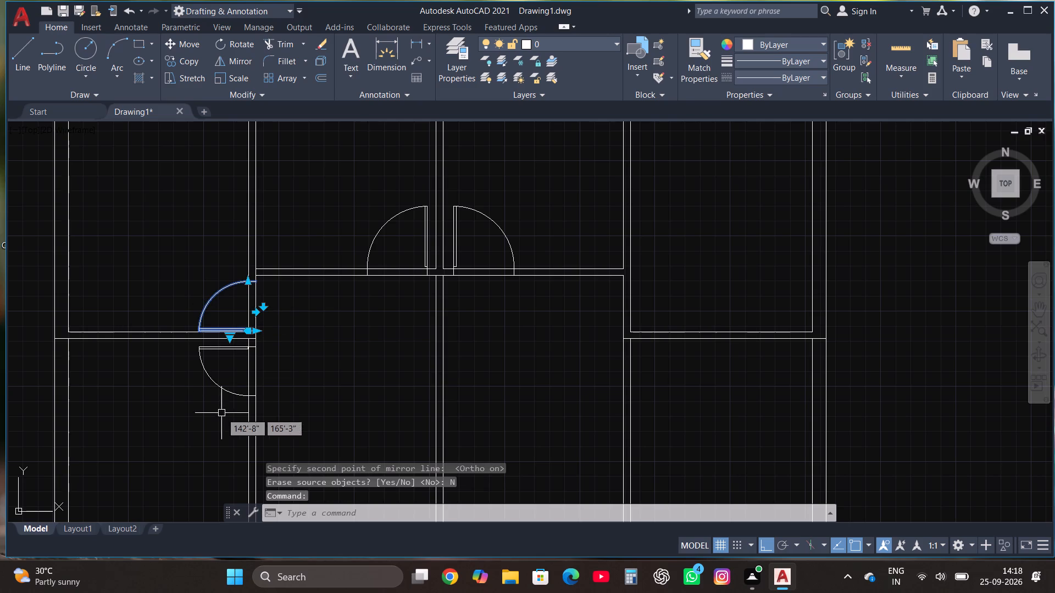
{"action": "left_click", "coordinate": [213, 383]}
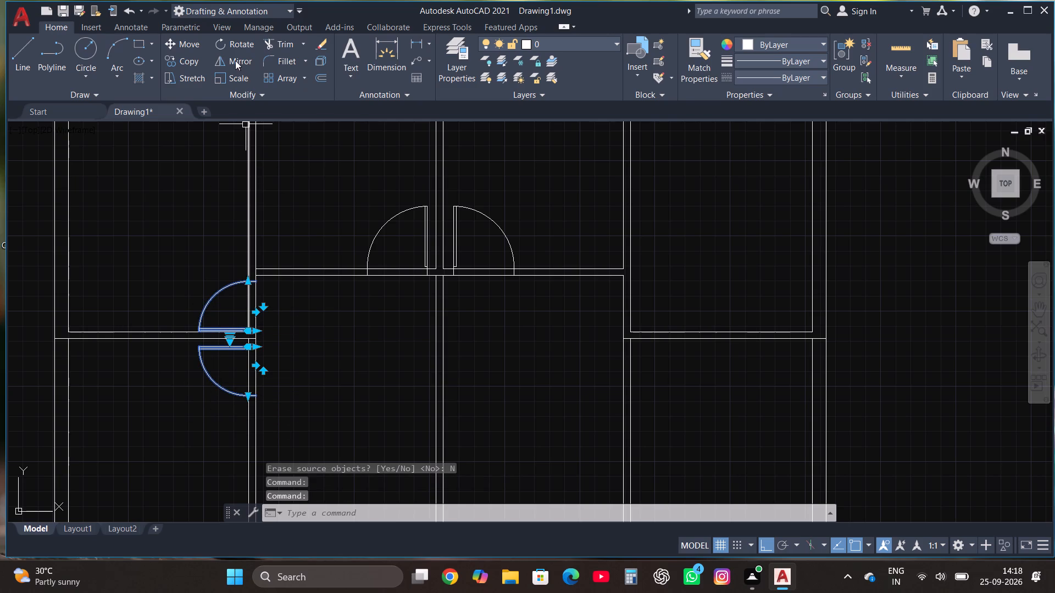
{"action": "left_click", "coordinate": [235, 59]}
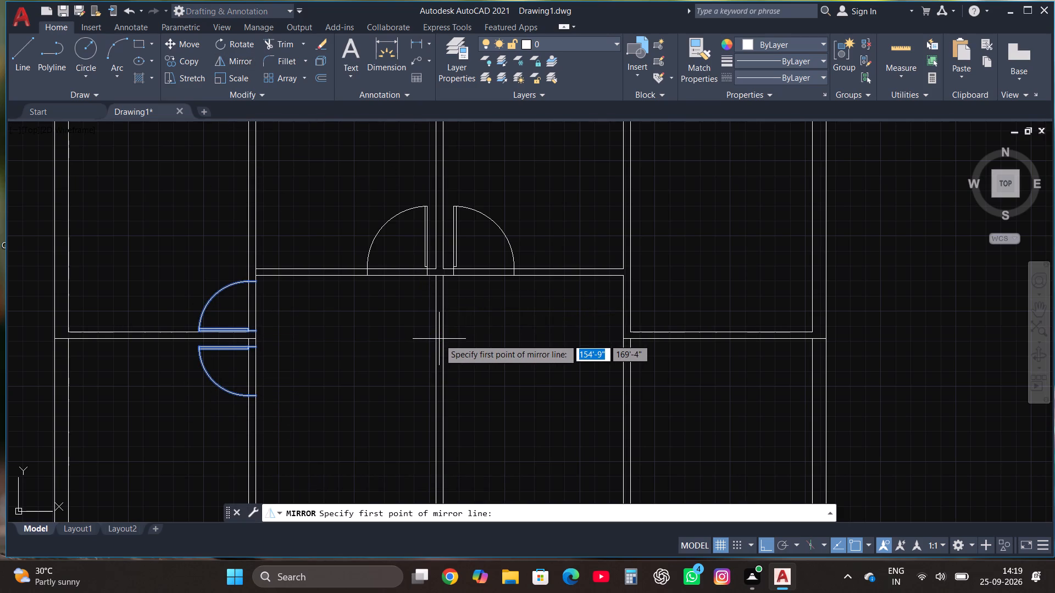
{"action": "left_click", "coordinate": [439, 339]}
{"action": "left_click", "coordinate": [406, 295]}
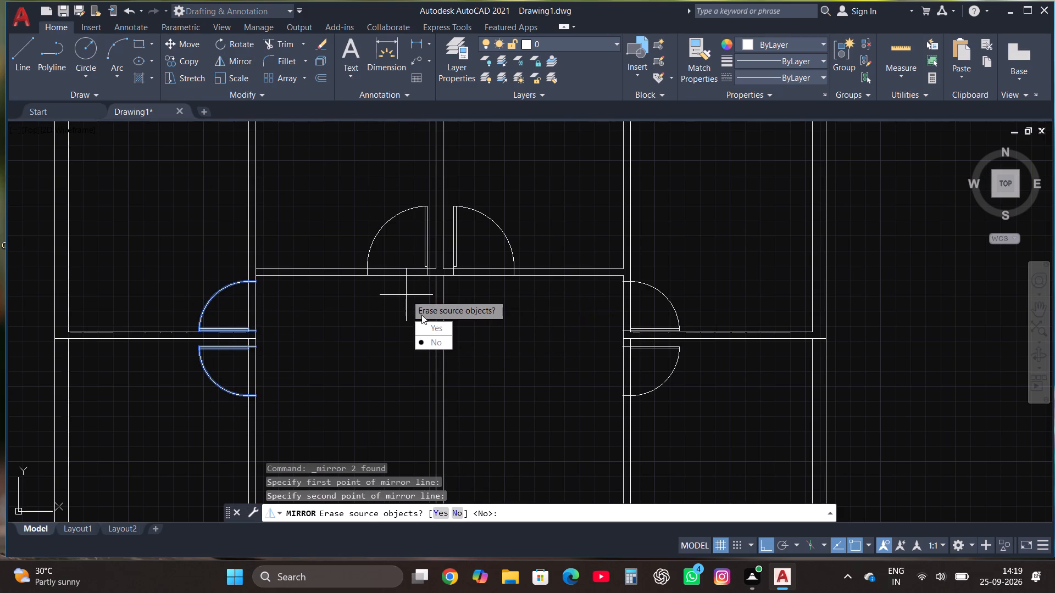
{"action": "left_click_drag", "start_coordinate": [433, 342], "coordinate": [406, 295]}
Move the upper mirrored door on the right side about 1" up, with its jamb end on the wall's outer face line.
{"action": "scroll", "coordinate": [690, 351], "scroll_direction": "up", "scroll_amount": 2}
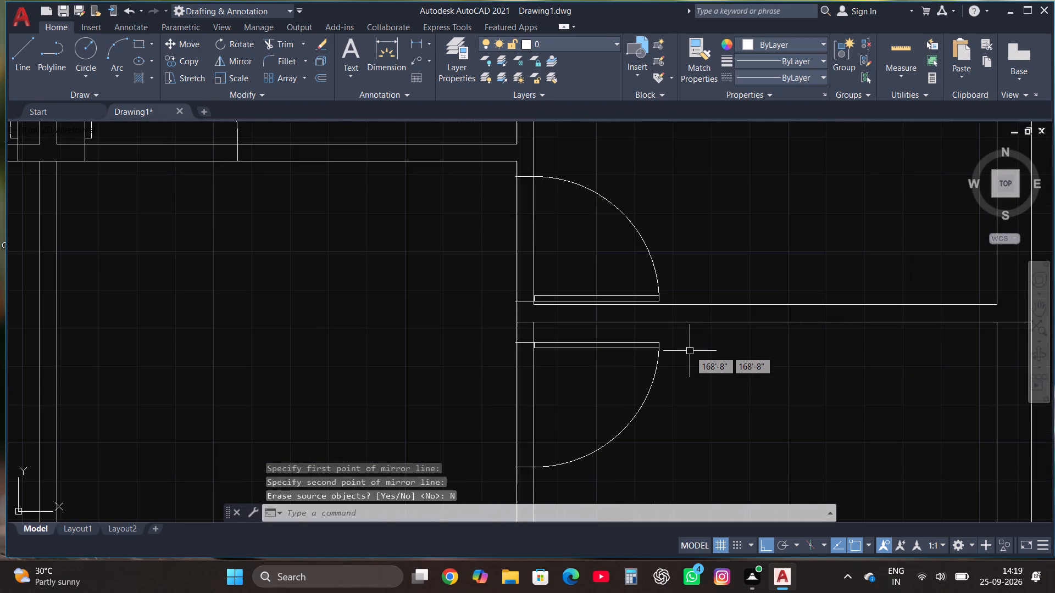
{"action": "scroll", "coordinate": [690, 351], "scroll_direction": "up", "scroll_amount": 1}
{"action": "left_click", "coordinate": [626, 267]}
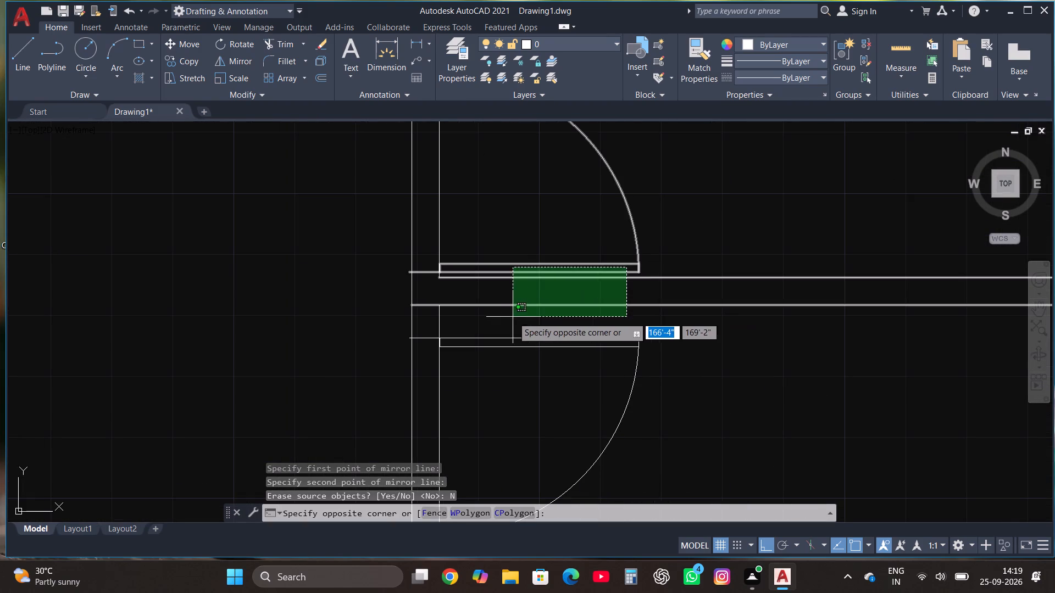
{"action": "left_click", "coordinate": [511, 237]}
{"action": "scroll", "coordinate": [489, 208], "scroll_direction": "up", "scroll_amount": 2}
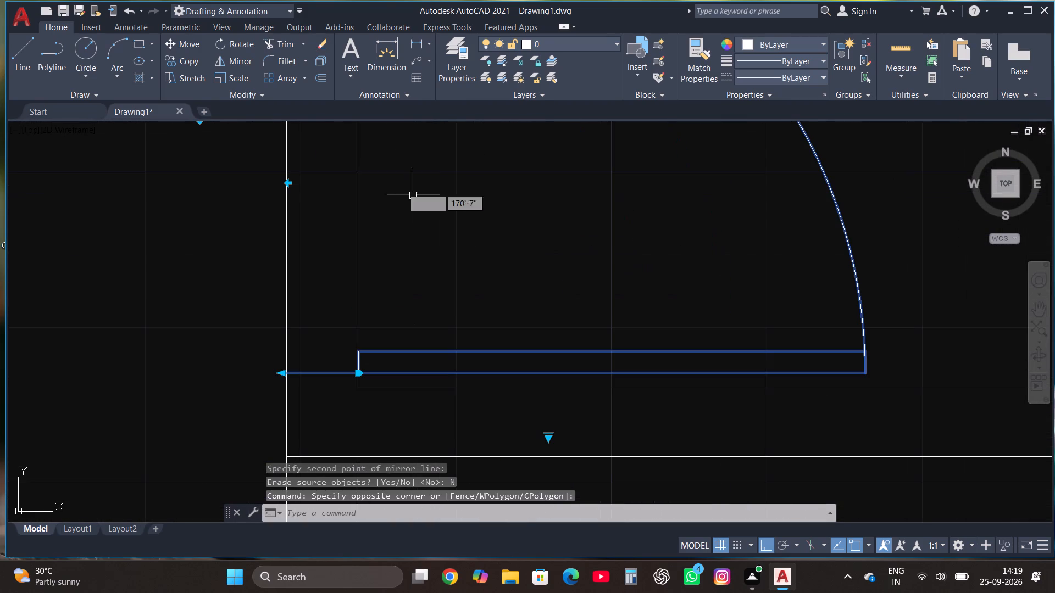
{"action": "left_click", "coordinate": [190, 43]}
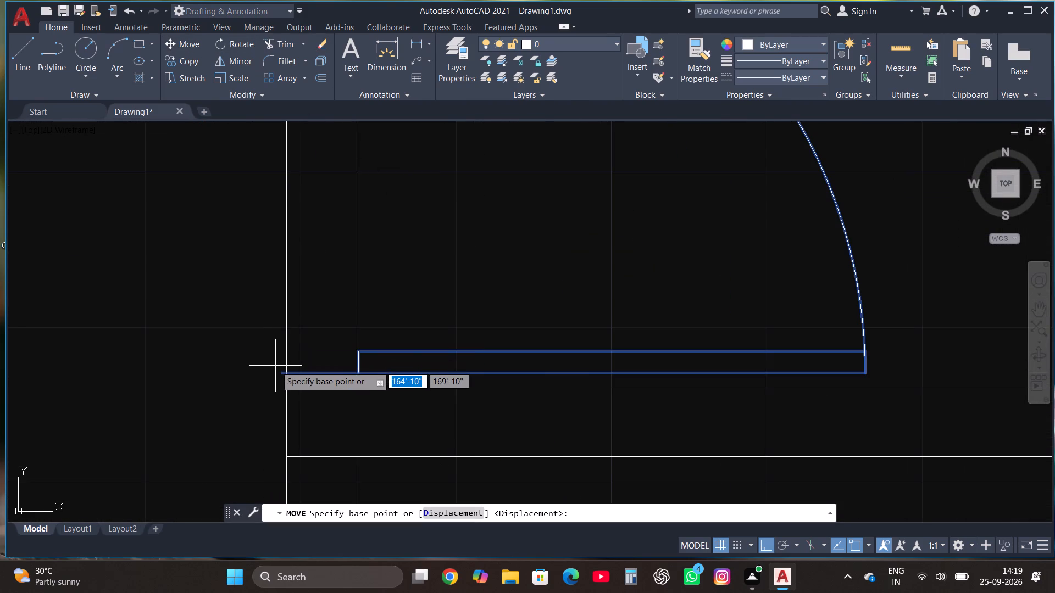
{"action": "left_click", "coordinate": [280, 373]}
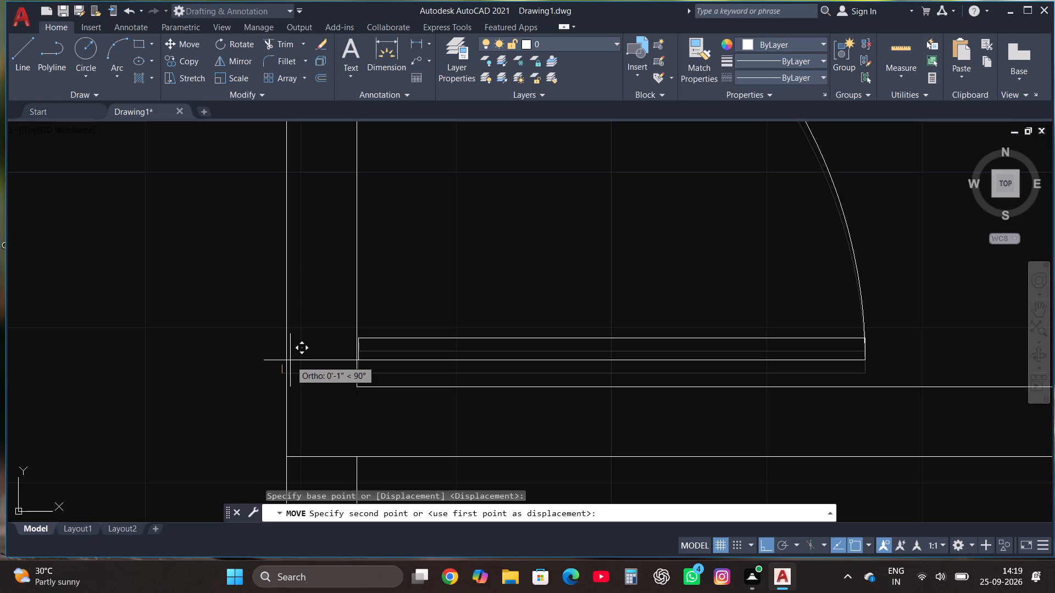
{"action": "left_click", "coordinate": [285, 363]}
Move the lower mirrored door on the right side about 1" up, with its jamb end on the same wall face line.
{"action": "scroll", "coordinate": [429, 256], "scroll_direction": "down", "scroll_amount": 2}
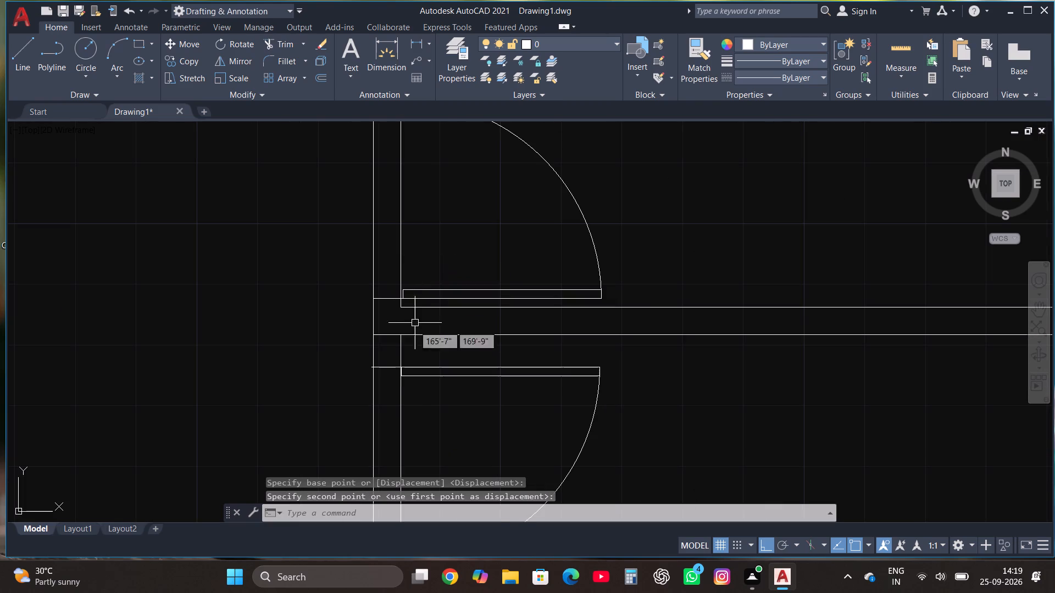
{"action": "left_click", "coordinate": [418, 370]}
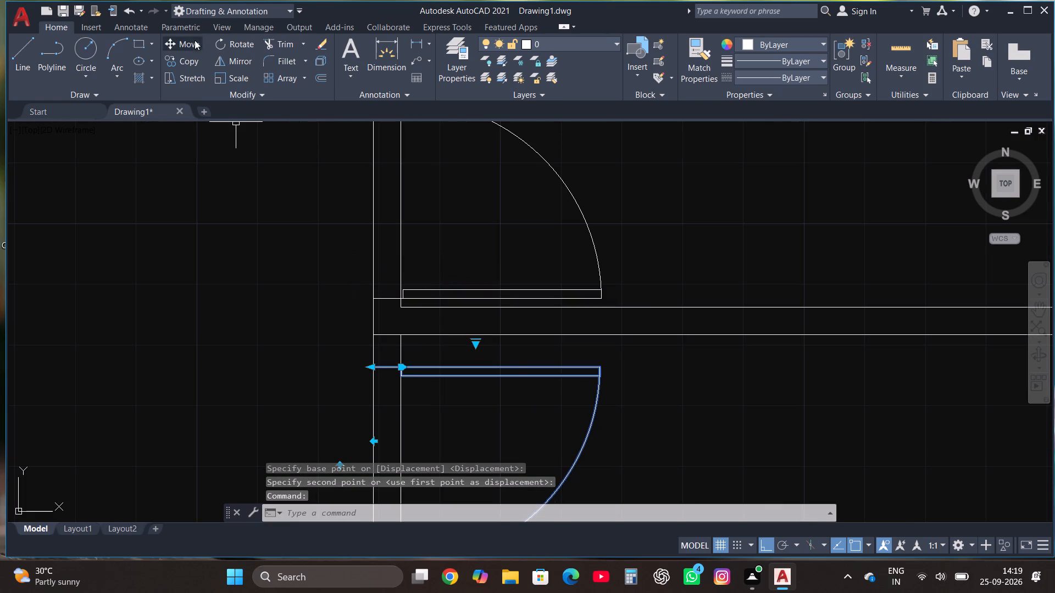
{"action": "left_click", "coordinate": [190, 44]}
{"action": "scroll", "coordinate": [374, 398], "scroll_direction": "up", "scroll_amount": 2}
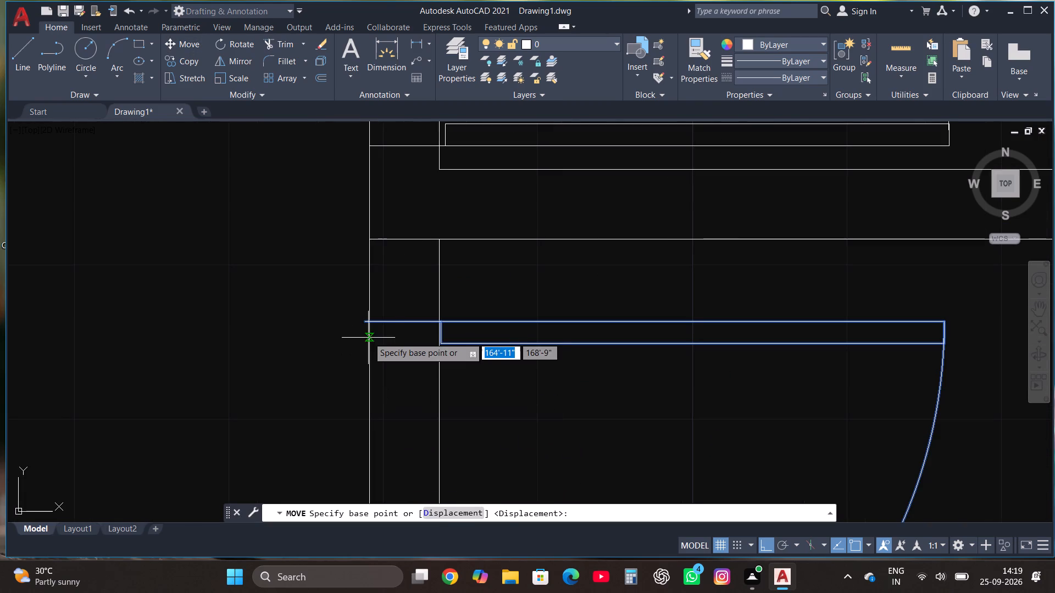
{"action": "left_click", "coordinate": [365, 321]}
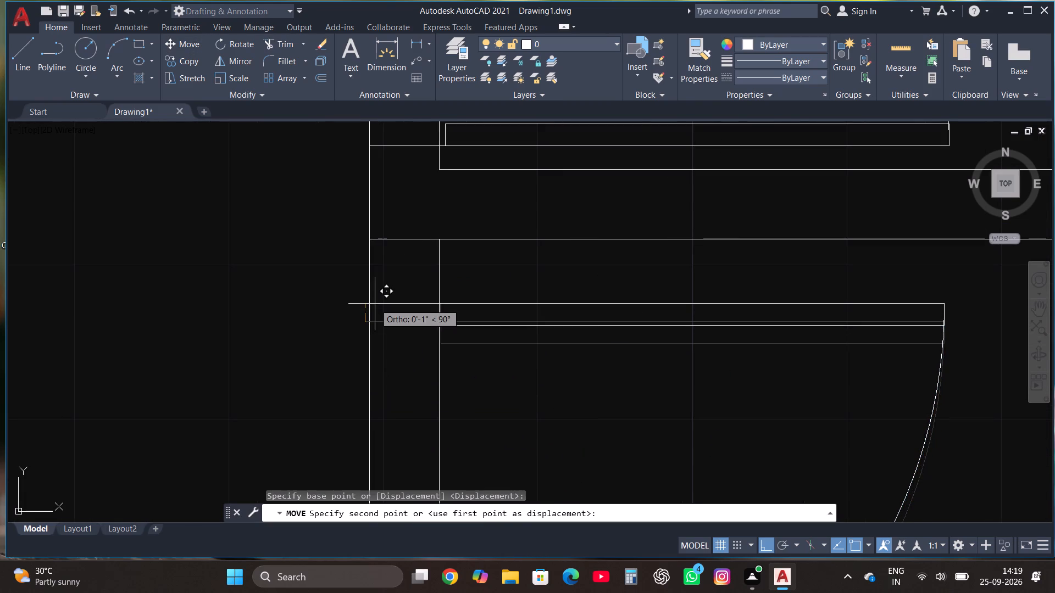
{"action": "left_click", "coordinate": [370, 303]}
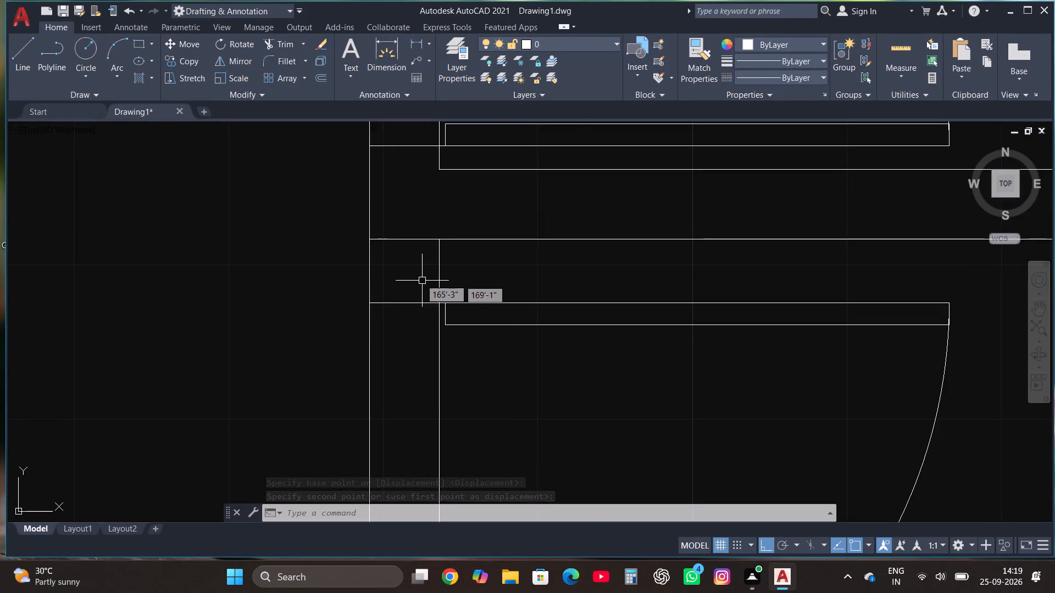
Copy the upper-right vertical door block into the left room of the third row, near the right end of its bottom wall.
{"action": "scroll", "coordinate": [393, 255], "scroll_direction": "down", "scroll_amount": 5}
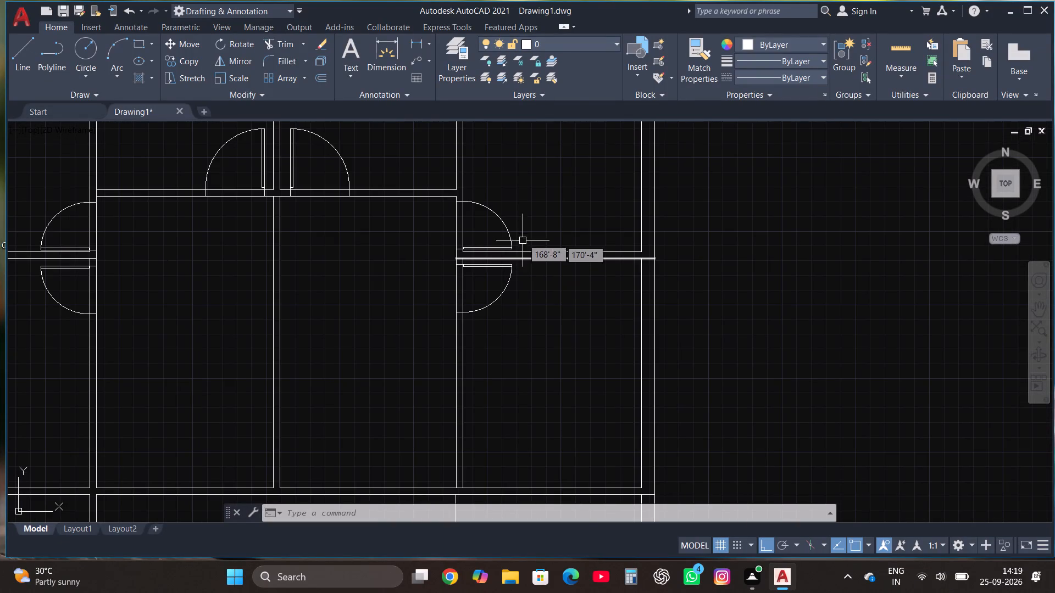
{"action": "scroll", "coordinate": [519, 230], "scroll_direction": "down", "scroll_amount": 2}
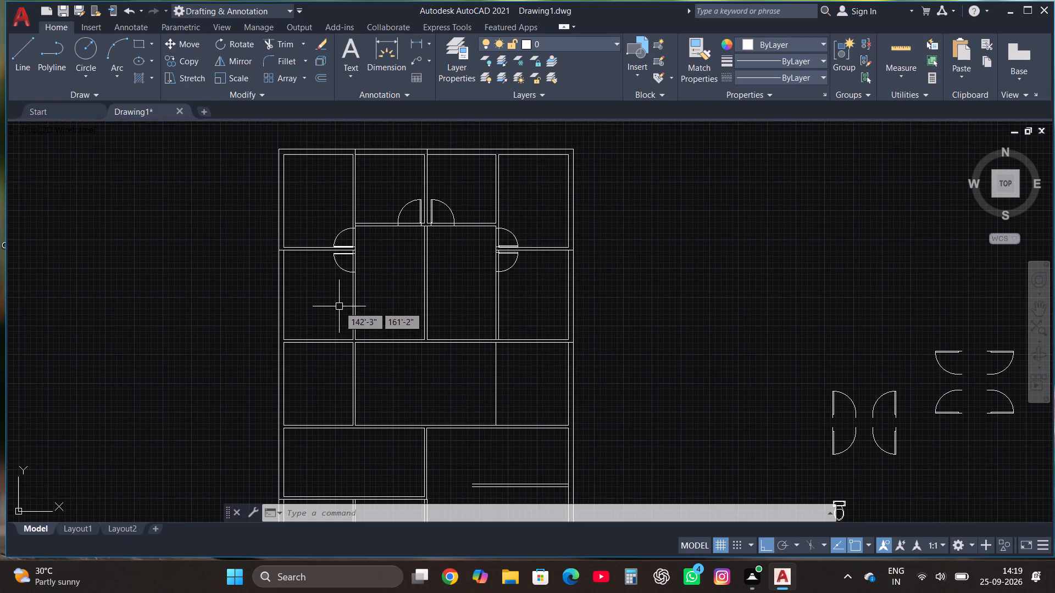
{"action": "scroll", "coordinate": [314, 310], "scroll_direction": "down", "scroll_amount": 1}
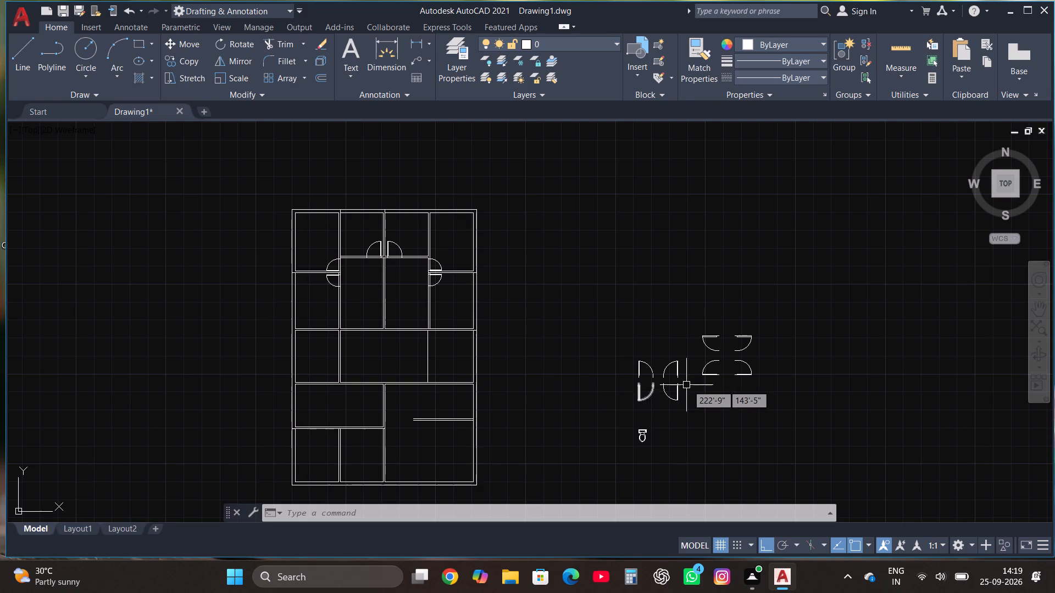
{"action": "scroll", "coordinate": [687, 384], "scroll_direction": "up", "scroll_amount": 1}
{"action": "left_click", "coordinate": [665, 362]}
{"action": "left_click", "coordinate": [654, 343]}
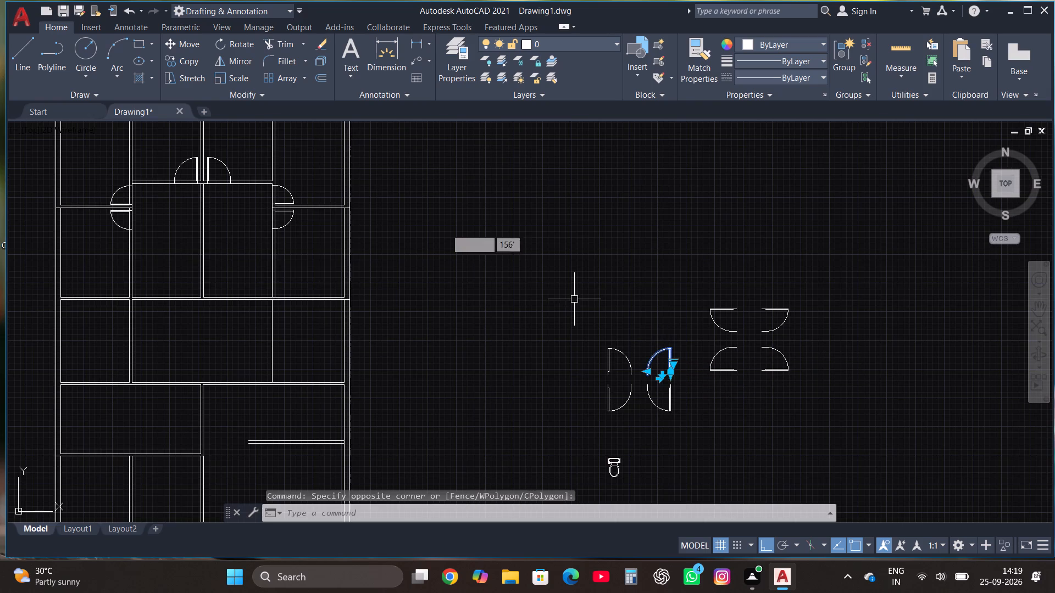
{"action": "left_click", "coordinate": [181, 61]}
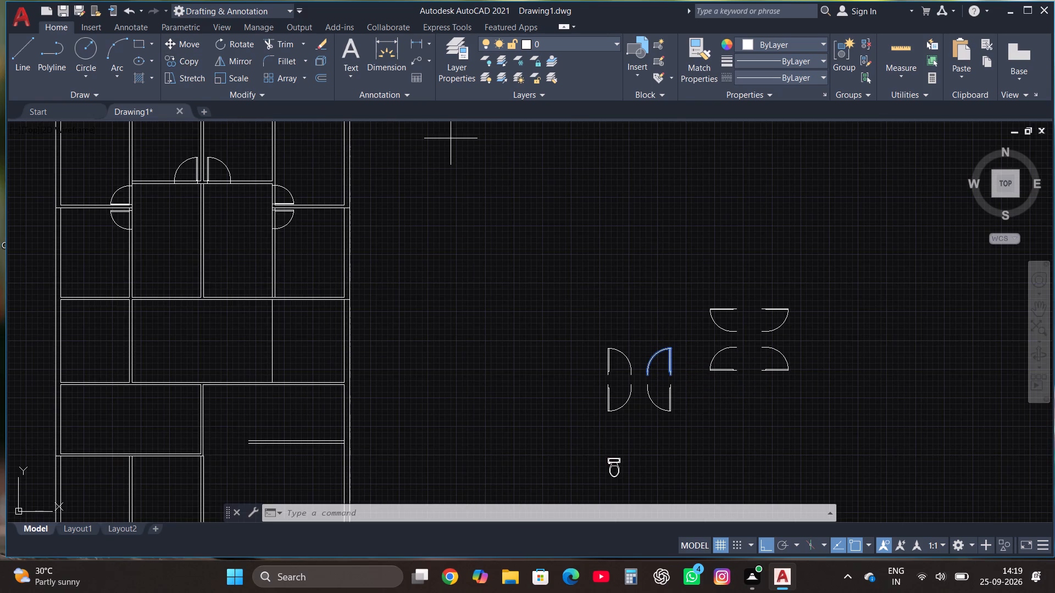
{"action": "scroll", "coordinate": [717, 405], "scroll_direction": "up", "scroll_amount": 3}
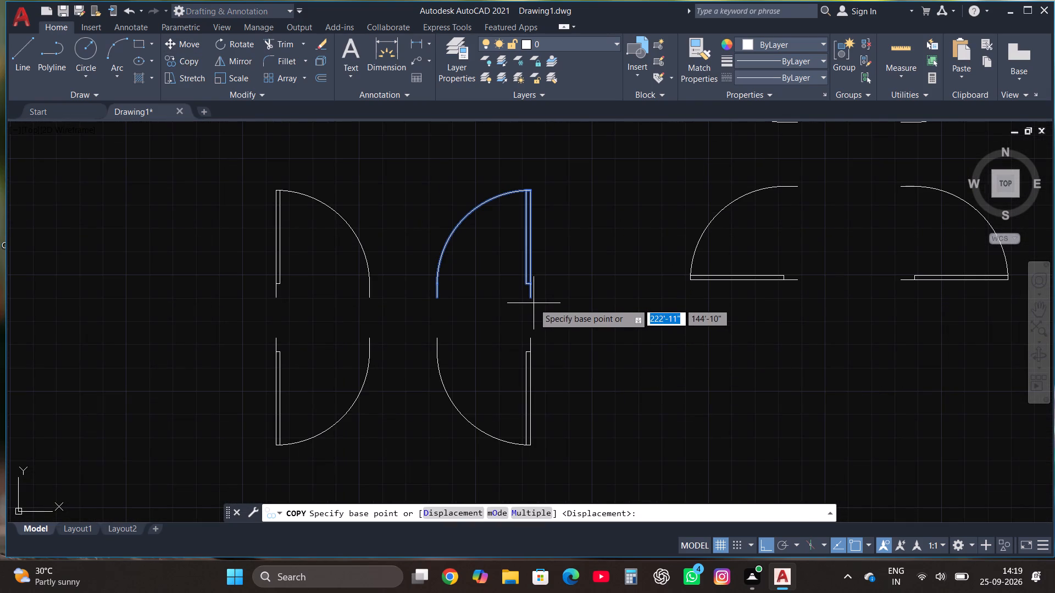
{"action": "left_click", "coordinate": [531, 298]}
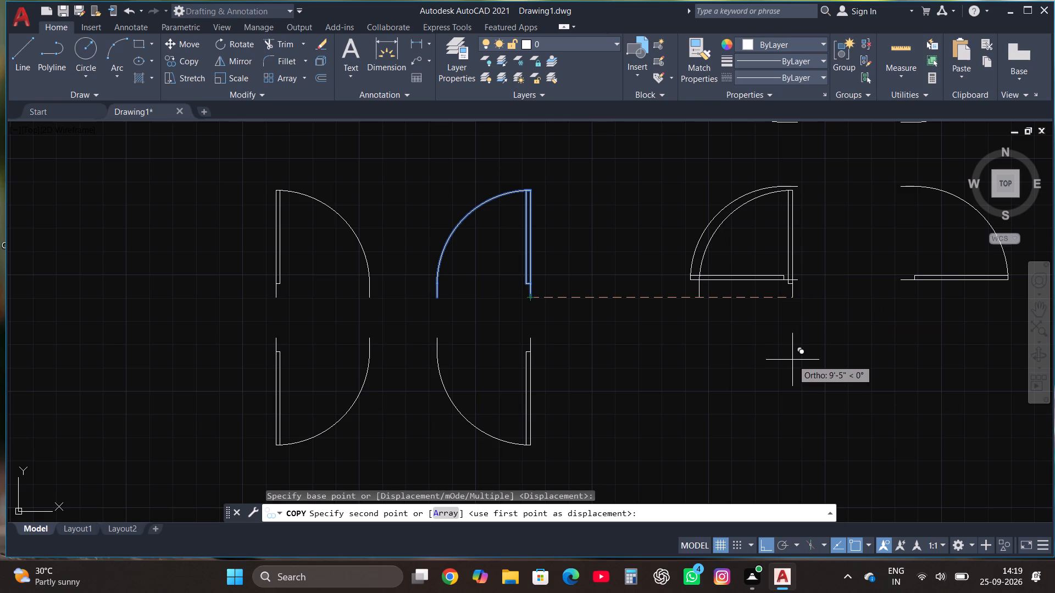
{"action": "key", "text": "F8"}
{"action": "scroll", "coordinate": [790, 374], "scroll_direction": "down", "scroll_amount": 4}
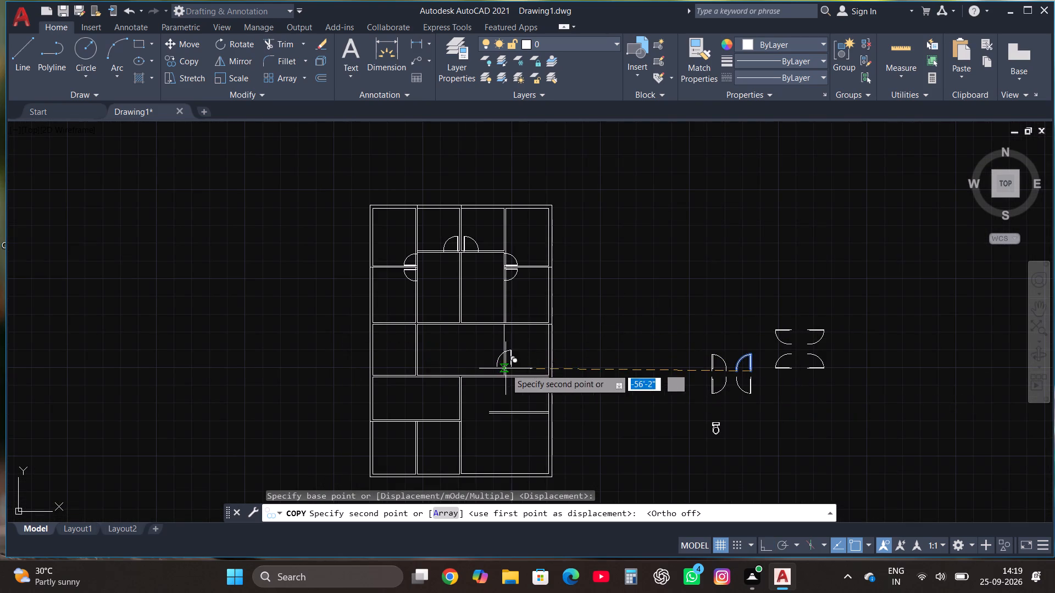
{"action": "scroll", "coordinate": [421, 357], "scroll_direction": "up", "scroll_amount": 3}
{"action": "scroll", "coordinate": [386, 439], "scroll_direction": "up", "scroll_amount": 2}
{"action": "left_click", "coordinate": [387, 450]}
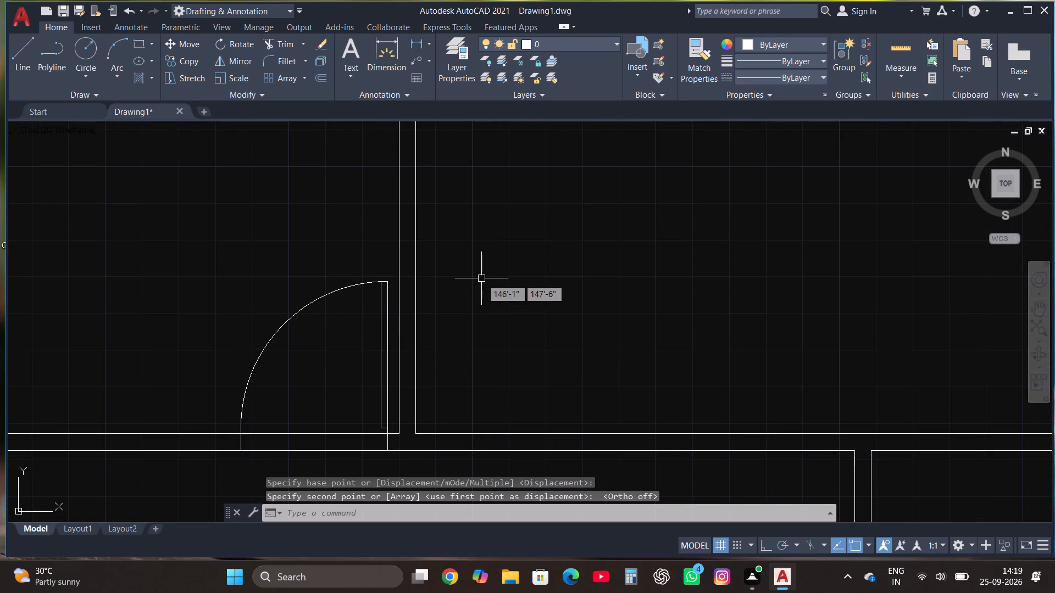
Copy the lower-right vertical door block into the bottom-left room, near the right end of its top wall, on the wall's upper face line.
{"action": "scroll", "coordinate": [481, 278], "scroll_direction": "down", "scroll_amount": 3}
{"action": "scroll", "coordinate": [440, 320], "scroll_direction": "down", "scroll_amount": 2}
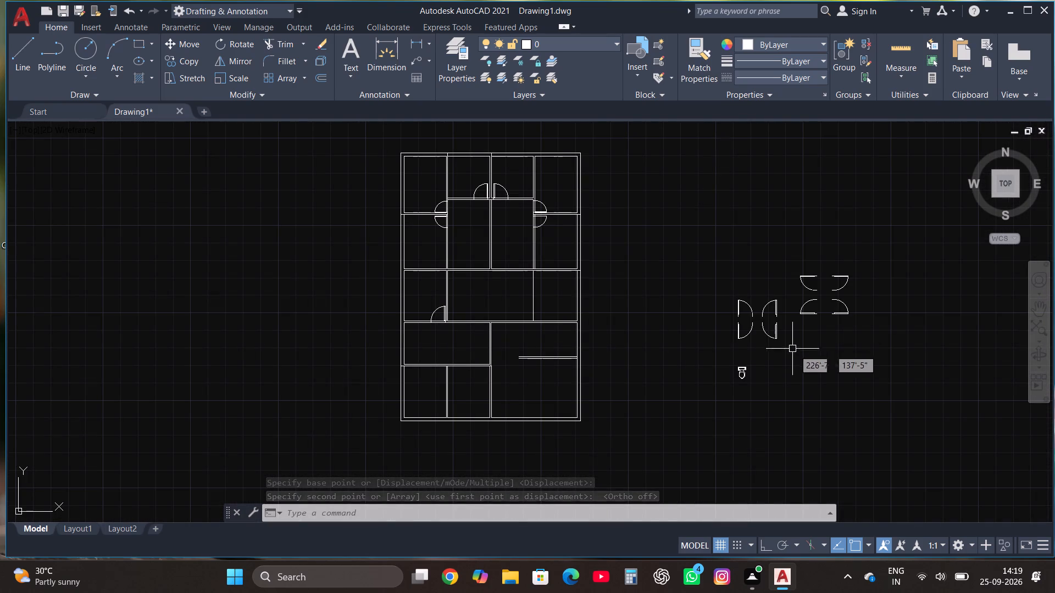
{"action": "scroll", "coordinate": [798, 345], "scroll_direction": "up", "scroll_amount": 1}
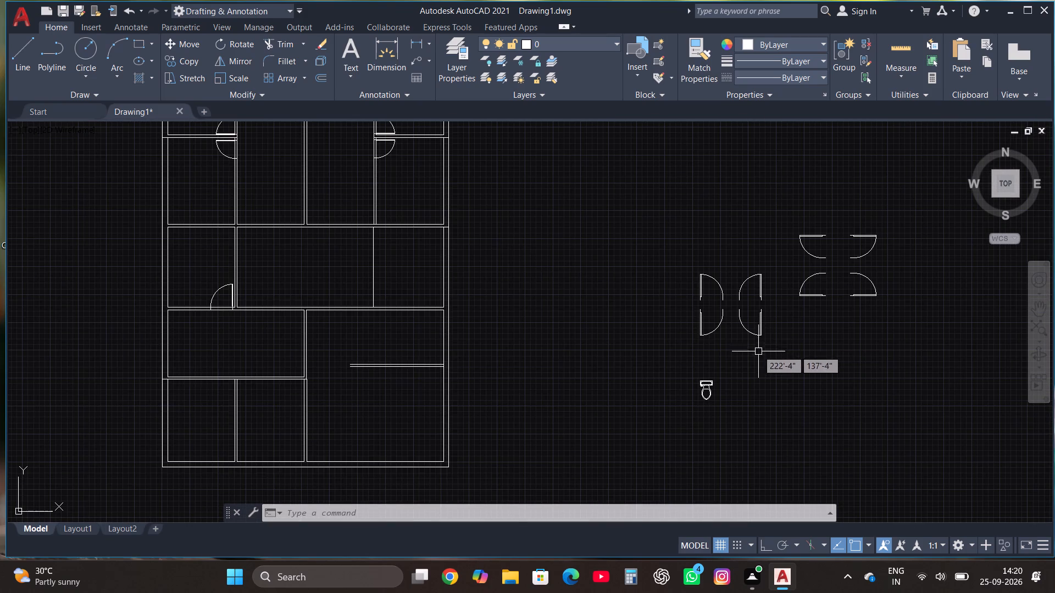
{"action": "left_click", "coordinate": [760, 323]}
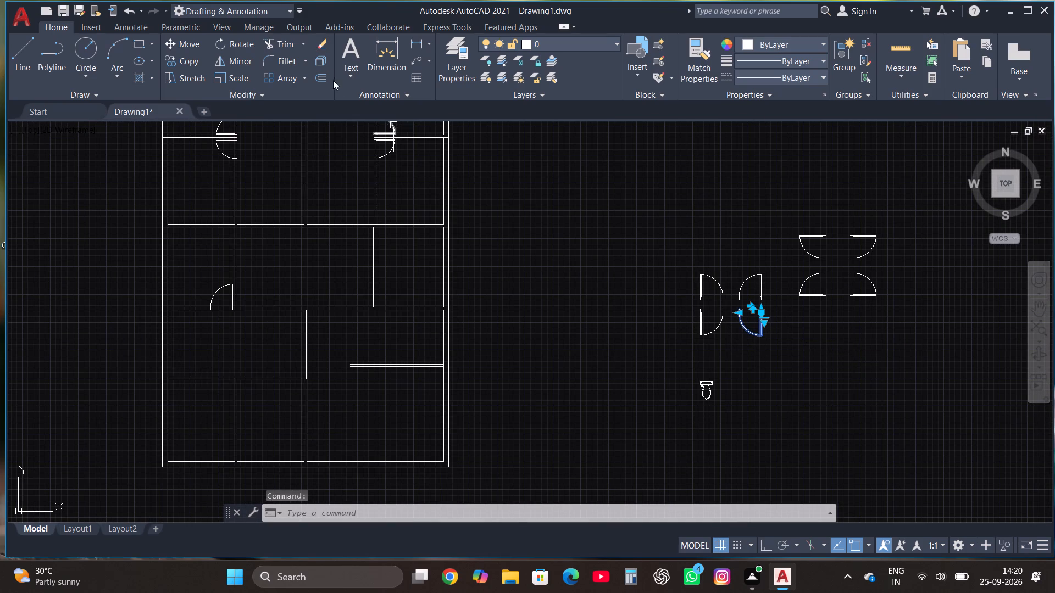
{"action": "left_click", "coordinate": [191, 62]}
{"action": "scroll", "coordinate": [768, 311], "scroll_direction": "up", "scroll_amount": 3}
{"action": "left_click", "coordinate": [732, 305]}
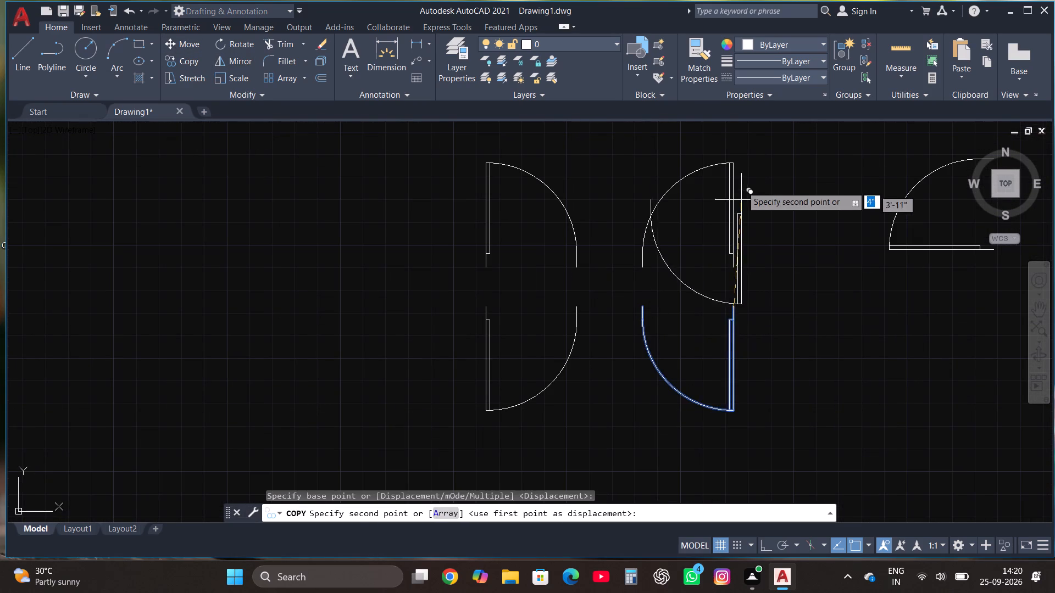
{"action": "scroll", "coordinate": [737, 192], "scroll_direction": "down", "scroll_amount": 3}
{"action": "scroll", "coordinate": [659, 249], "scroll_direction": "down", "scroll_amount": 2}
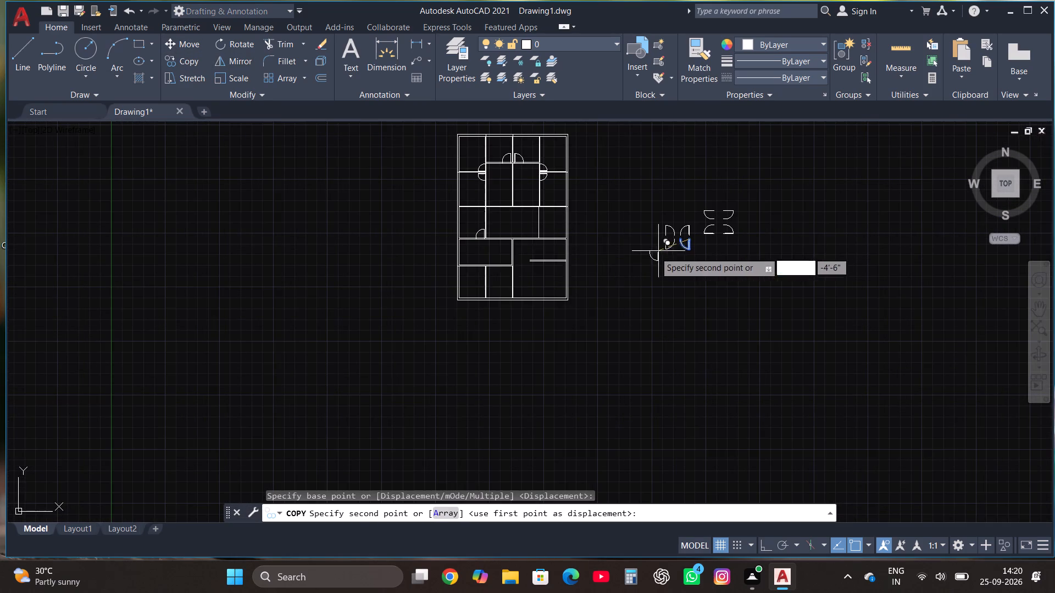
{"action": "scroll", "coordinate": [471, 264], "scroll_direction": "up", "scroll_amount": 3}
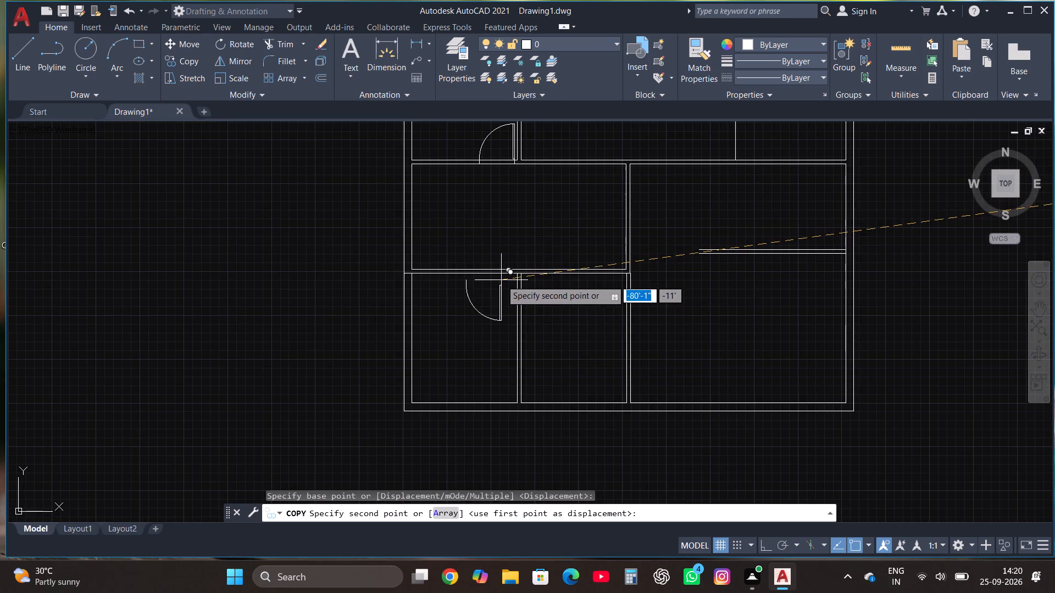
{"action": "scroll", "coordinate": [501, 280], "scroll_direction": "up", "scroll_amount": 2}
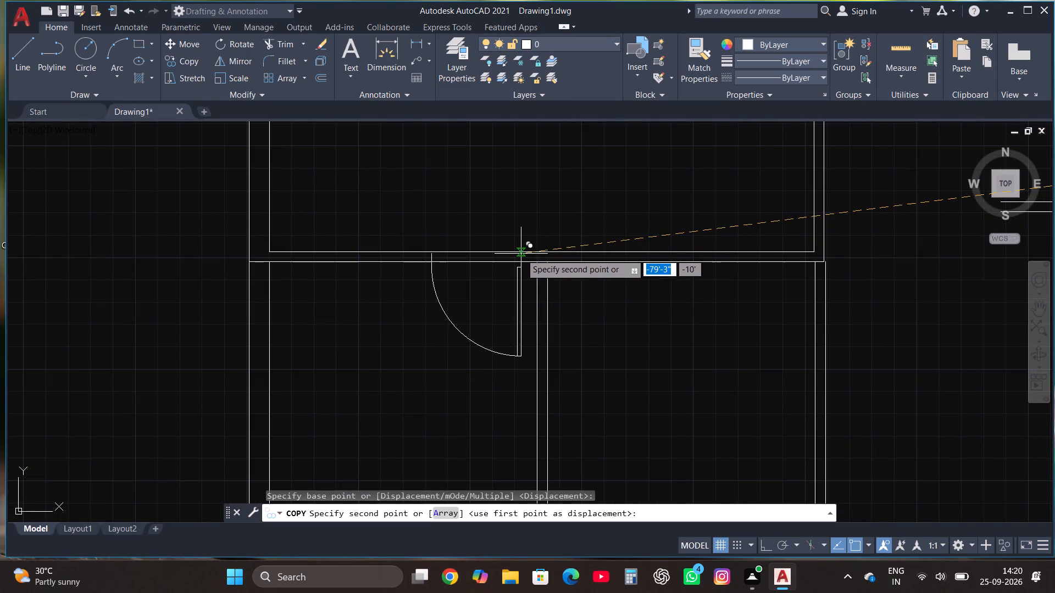
{"action": "left_click", "coordinate": [521, 254]}
{"action": "scroll", "coordinate": [379, 304], "scroll_direction": "down", "scroll_amount": 3}
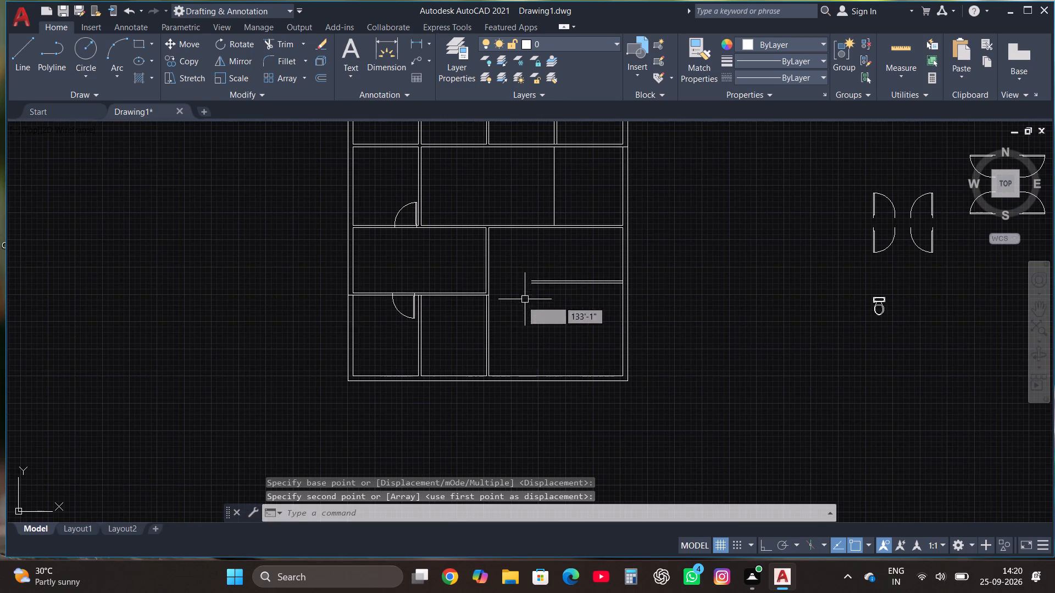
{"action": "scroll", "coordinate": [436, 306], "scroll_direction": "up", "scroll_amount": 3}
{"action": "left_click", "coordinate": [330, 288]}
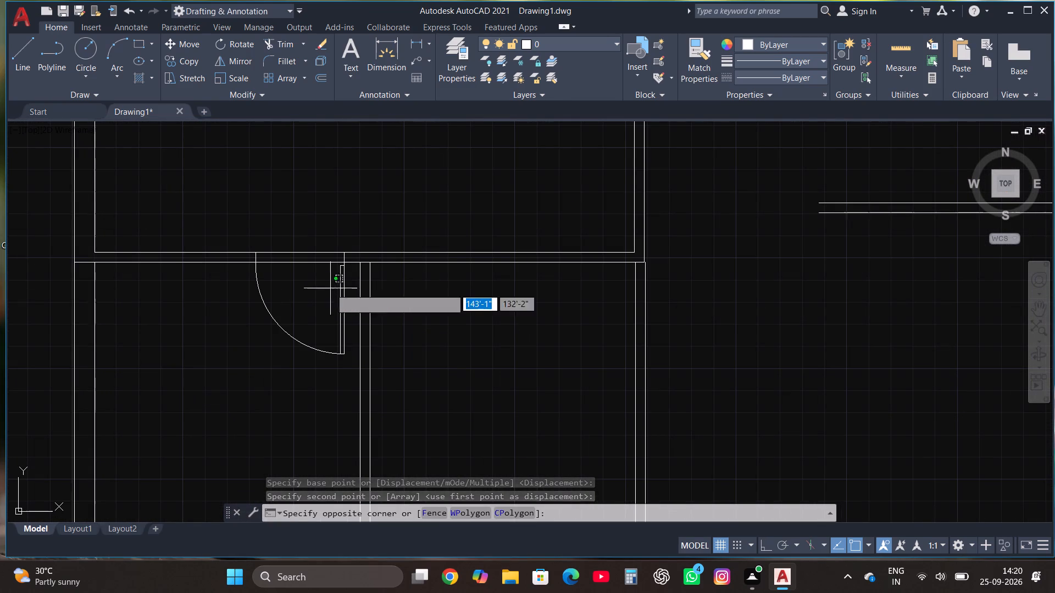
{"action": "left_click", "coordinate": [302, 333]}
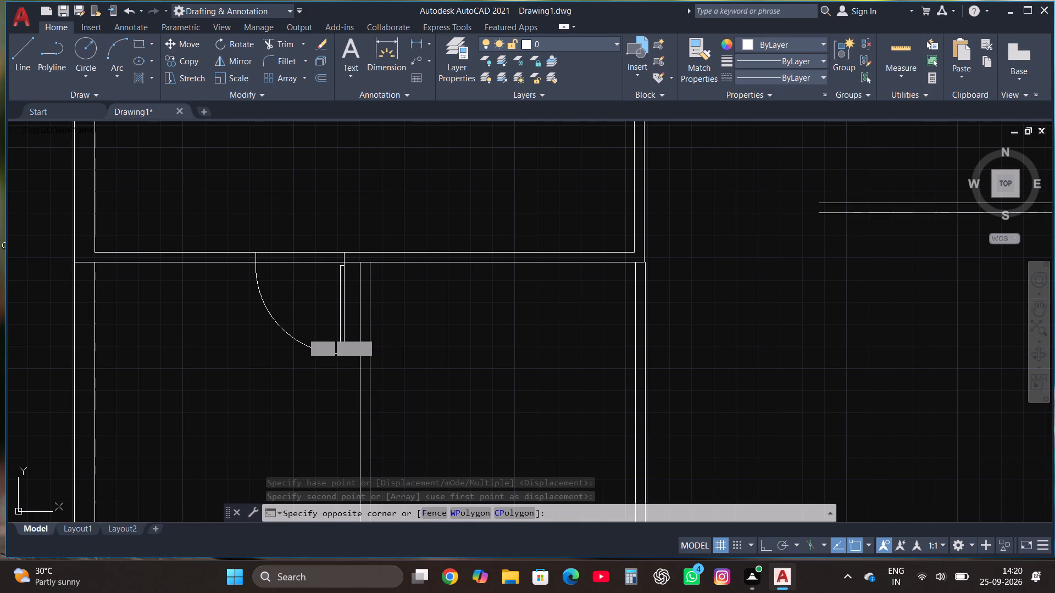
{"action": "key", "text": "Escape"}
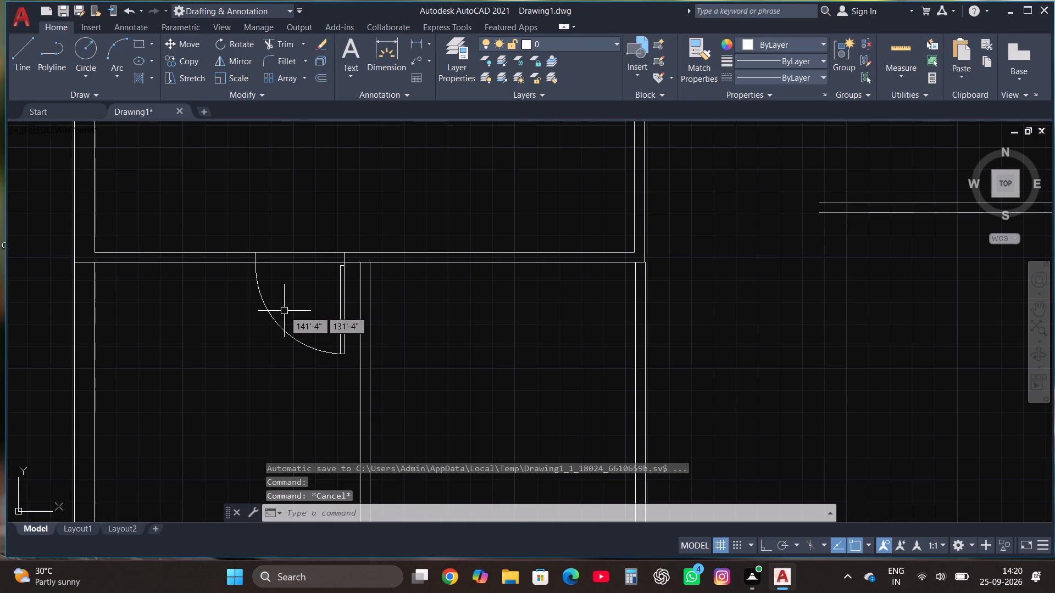
Save the drawing in the Downloads folder under the name 9bhk.
{"action": "key", "text": "ctrl+s"}
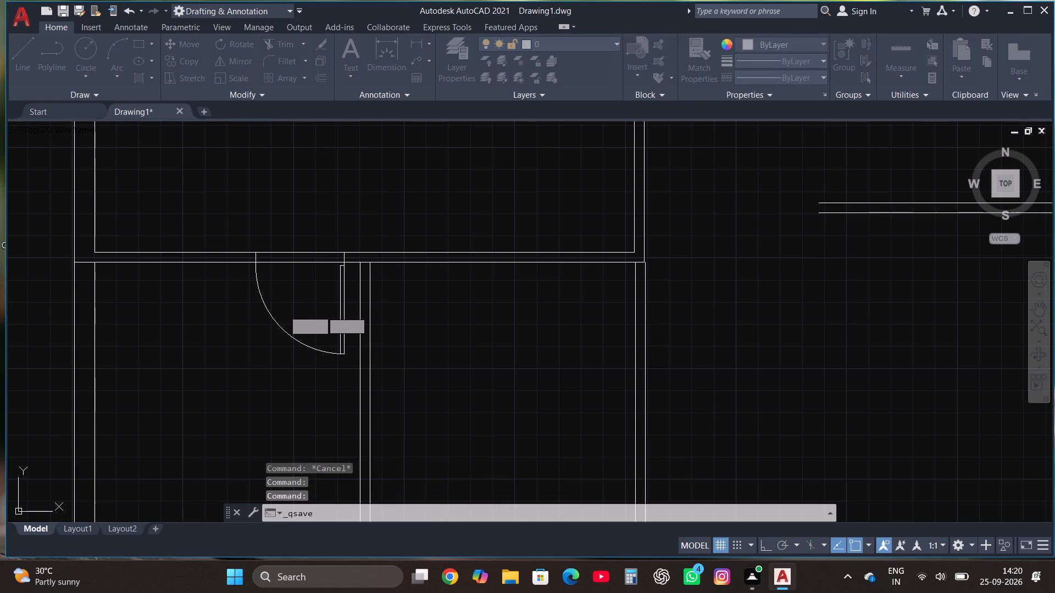
{"action": "left_click", "coordinate": [457, 122]}
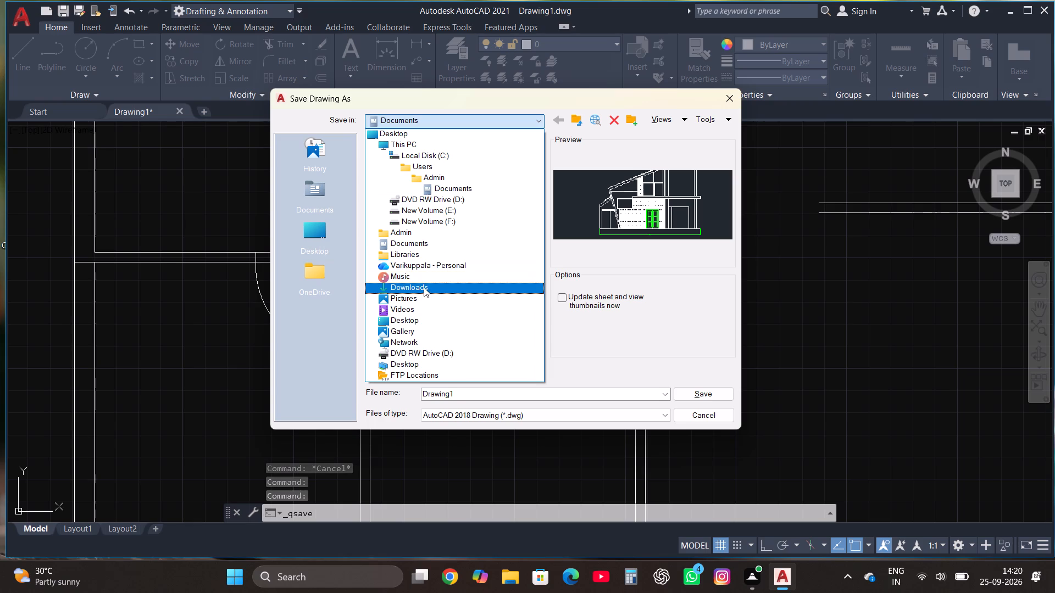
{"action": "left_click", "coordinate": [421, 289]}
{"action": "left_click", "coordinate": [500, 399]}
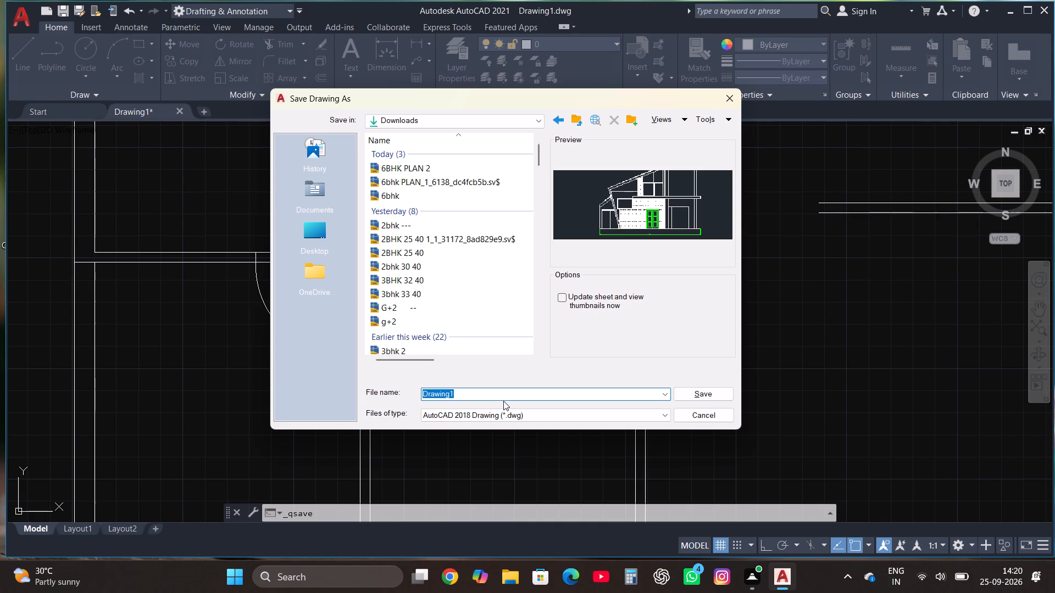
{"action": "key", "text": "9"}
{"action": "type", "text": "bhk"}
{"action": "left_click", "coordinate": [715, 396]}
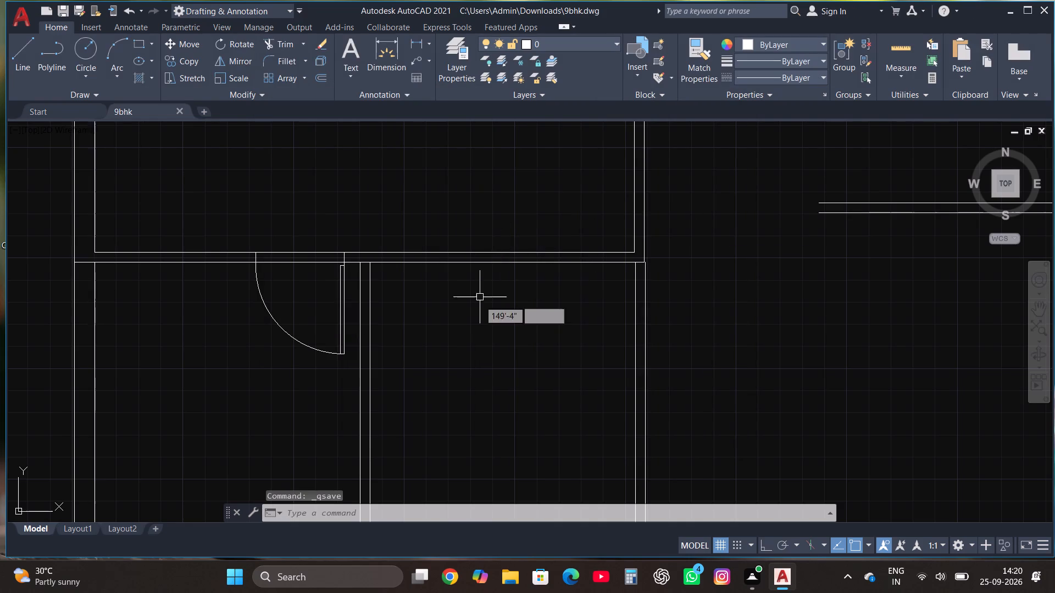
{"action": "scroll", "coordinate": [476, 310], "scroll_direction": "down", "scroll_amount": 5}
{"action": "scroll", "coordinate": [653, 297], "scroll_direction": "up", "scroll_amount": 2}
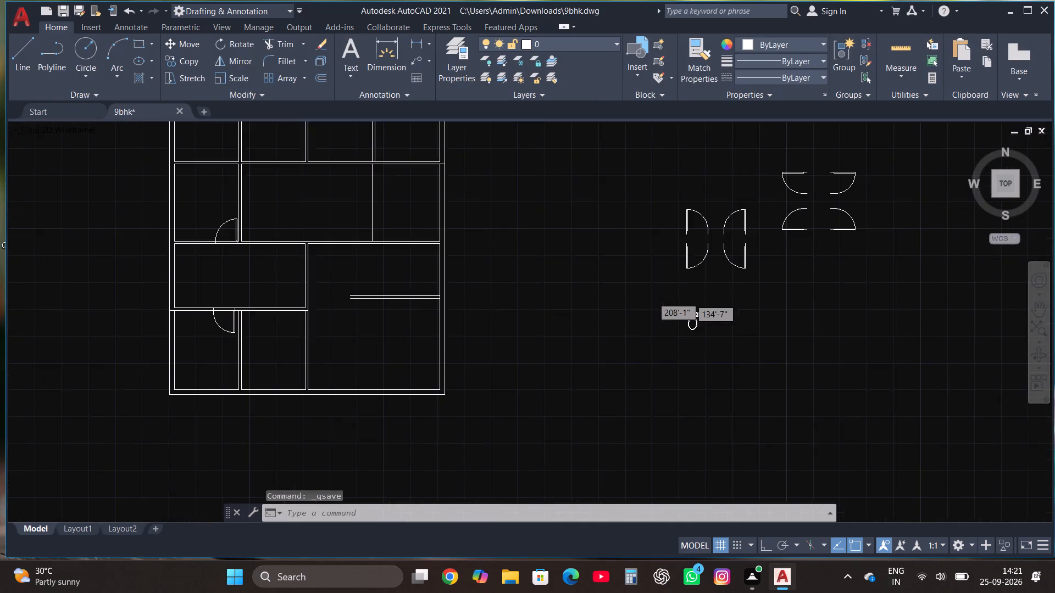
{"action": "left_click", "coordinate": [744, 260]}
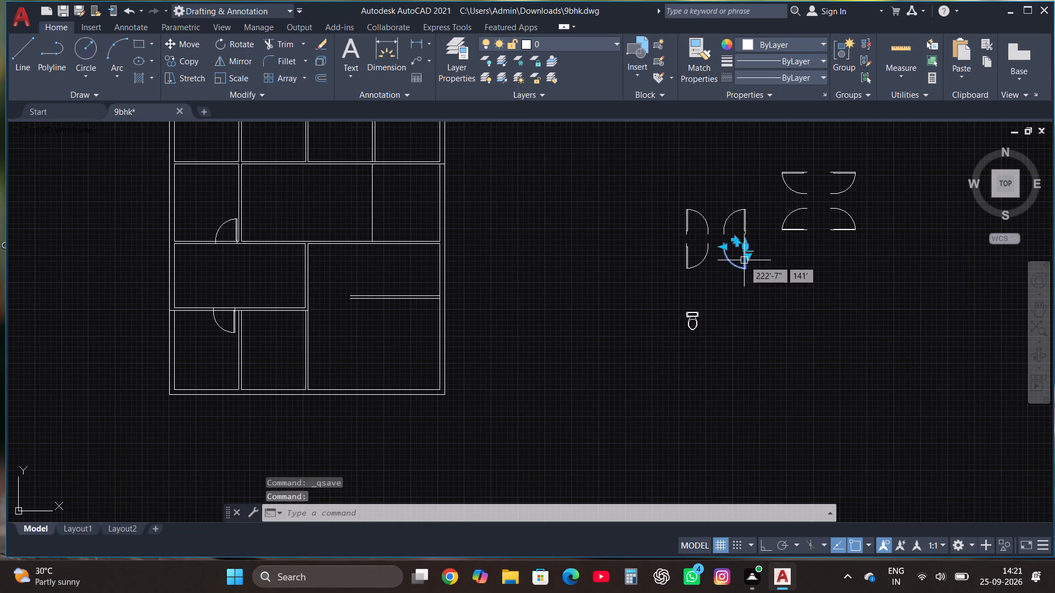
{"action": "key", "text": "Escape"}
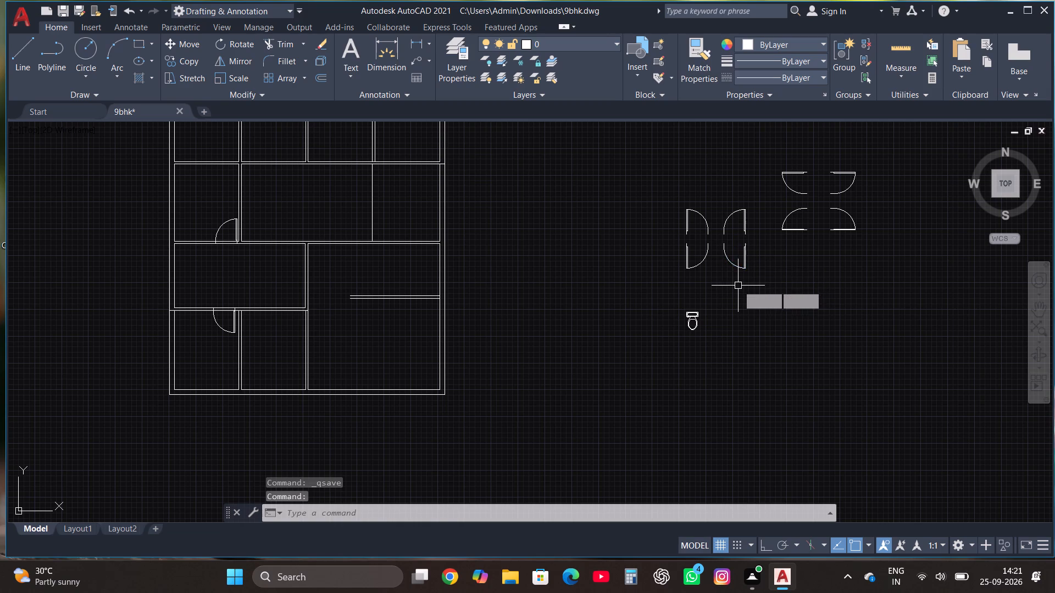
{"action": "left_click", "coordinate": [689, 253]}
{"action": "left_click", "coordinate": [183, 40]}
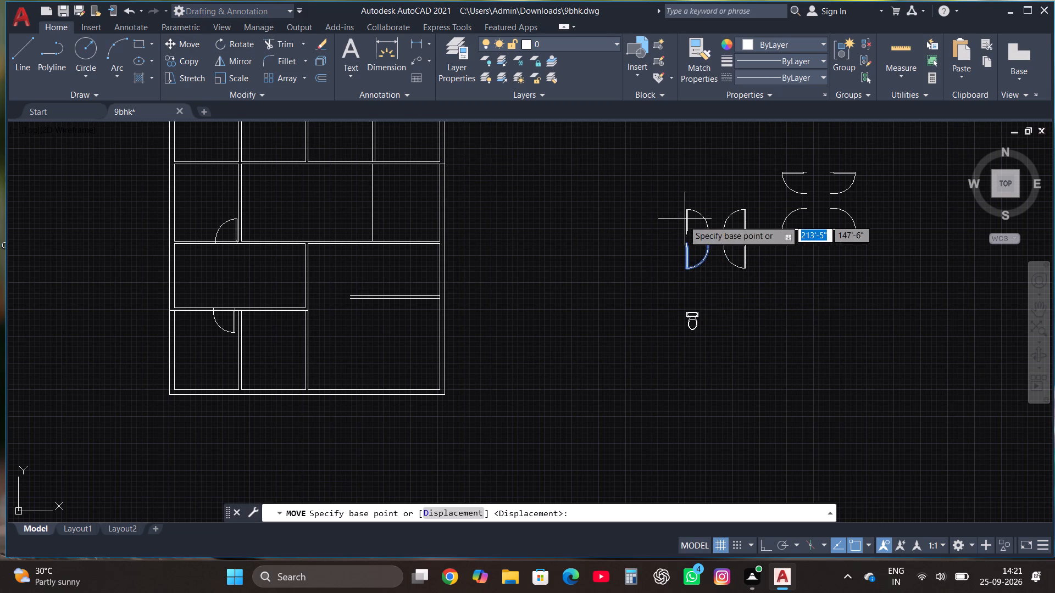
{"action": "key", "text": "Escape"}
Copy the lower-left vertical door block into the second bottom room, near the left end of its top wall, on the wall's upper face line.
{"action": "left_click", "coordinate": [687, 255]}
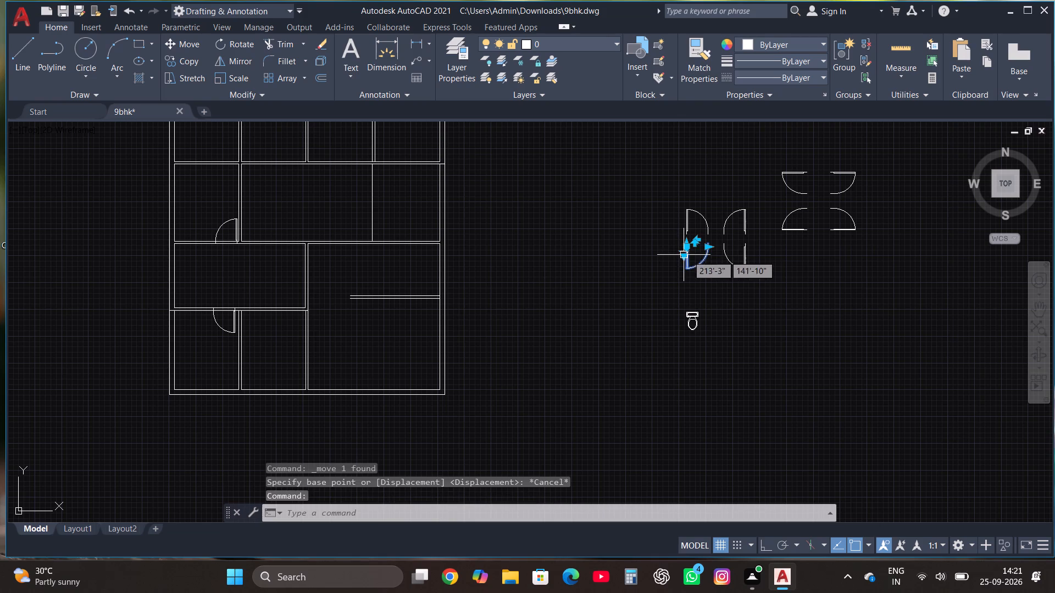
{"action": "left_click", "coordinate": [182, 58]}
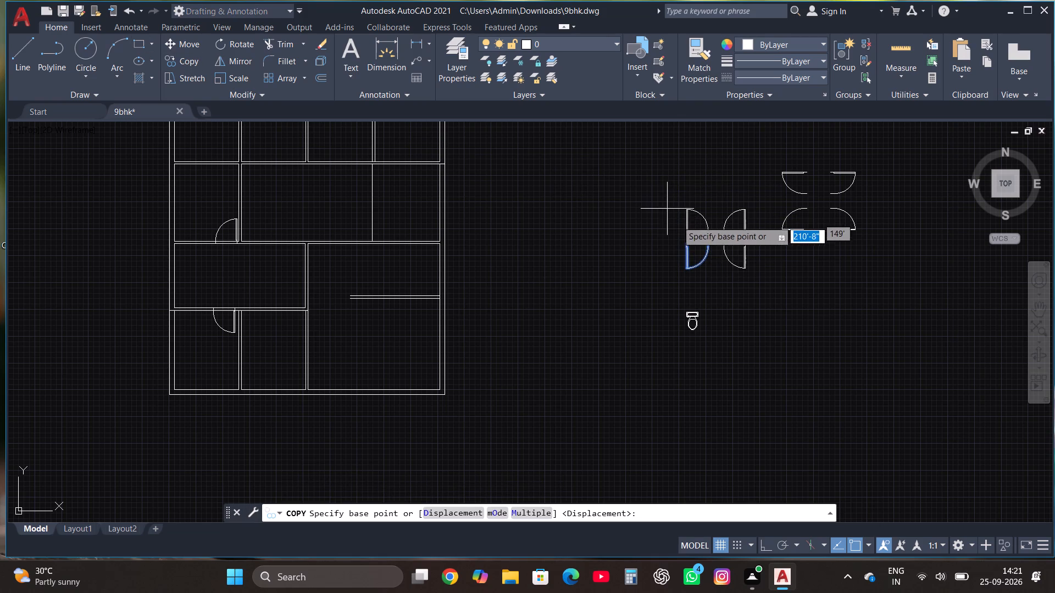
{"action": "scroll", "coordinate": [686, 245], "scroll_direction": "up", "scroll_amount": 3}
{"action": "left_click", "coordinate": [681, 239]}
{"action": "scroll", "coordinate": [676, 233], "scroll_direction": "down", "scroll_amount": 5}
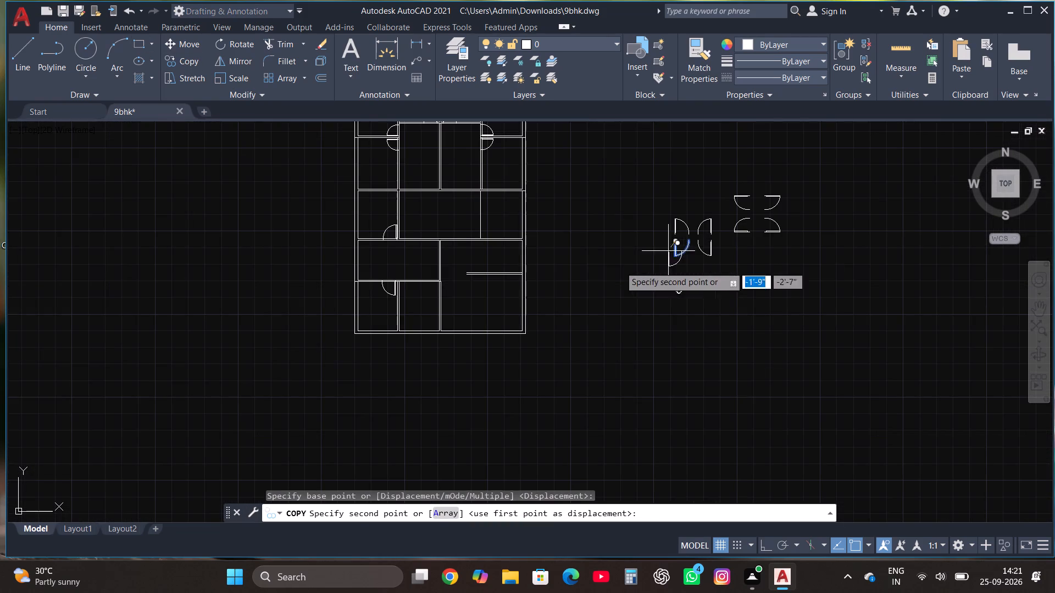
{"action": "scroll", "coordinate": [415, 293], "scroll_direction": "up", "scroll_amount": 3}
{"action": "scroll", "coordinate": [355, 253], "scroll_direction": "up", "scroll_amount": 1}
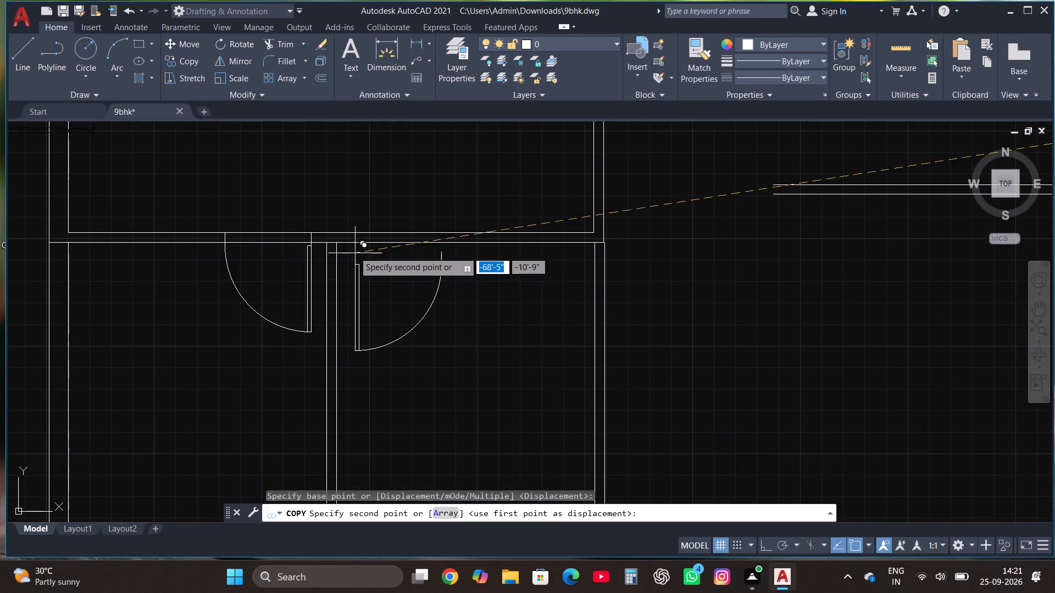
{"action": "left_click", "coordinate": [348, 233]}
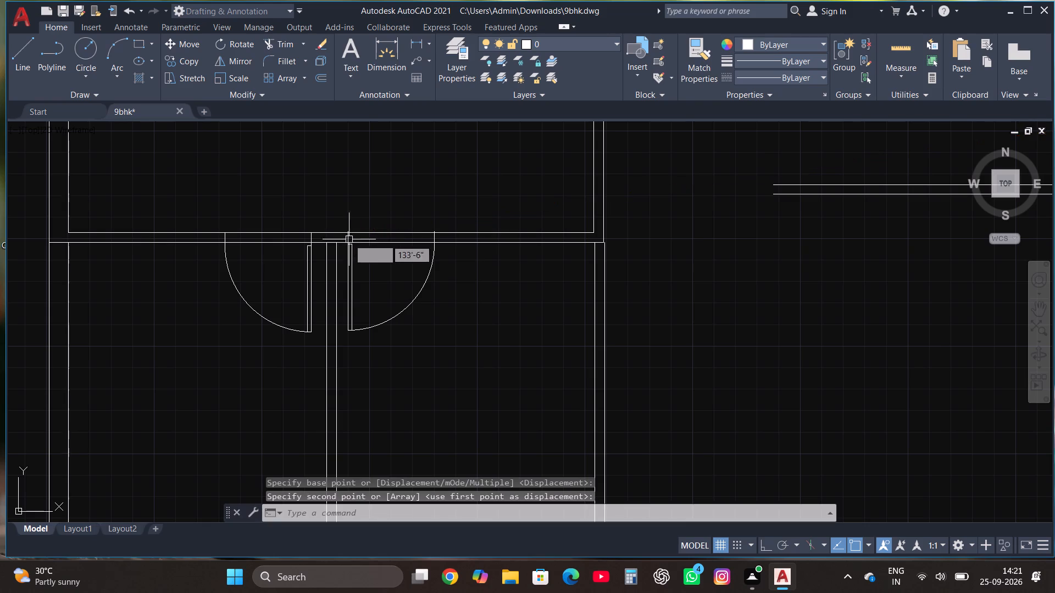
Move the upper-right vertical door block beside the plan against the upper-left one, so their free jamb ends meet as a double door.
{"action": "scroll", "coordinate": [282, 241], "scroll_direction": "down", "scroll_amount": 2}
{"action": "scroll", "coordinate": [316, 291], "scroll_direction": "down", "scroll_amount": 1}
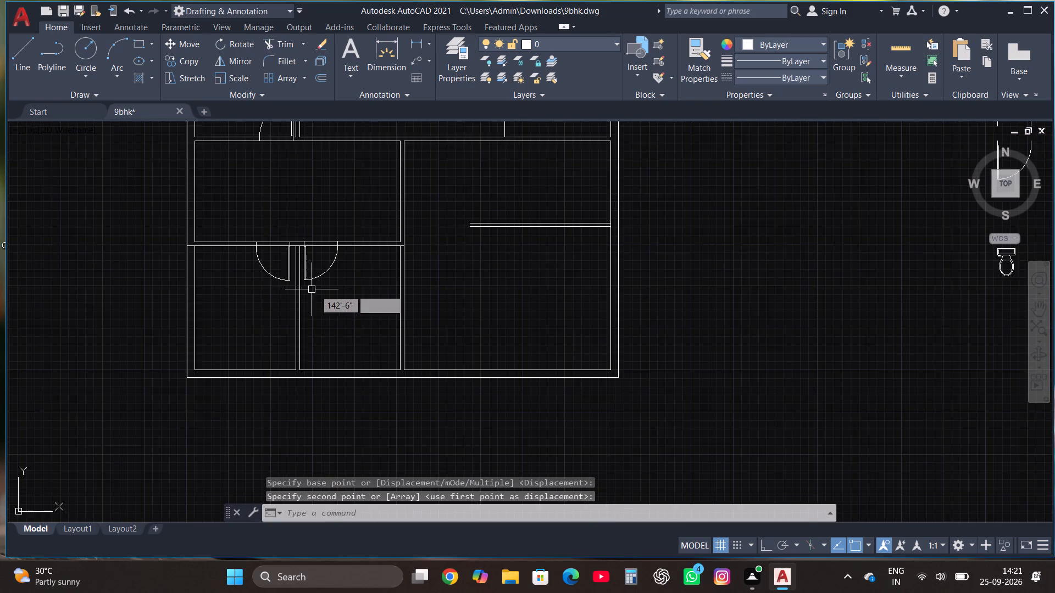
{"action": "scroll", "coordinate": [308, 306], "scroll_direction": "down", "scroll_amount": 1}
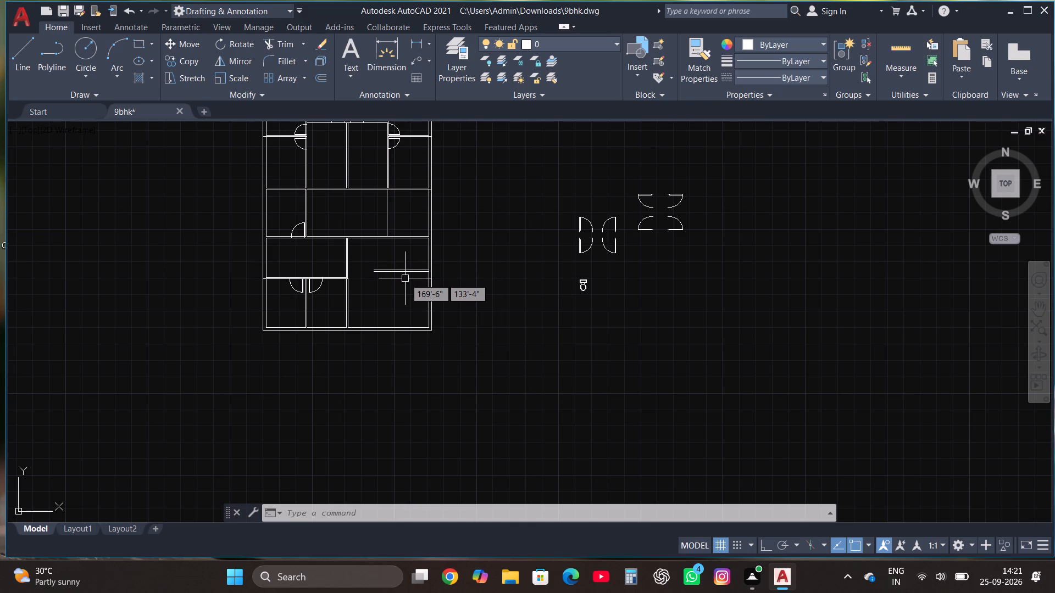
{"action": "scroll", "coordinate": [405, 279], "scroll_direction": "down", "scroll_amount": 1}
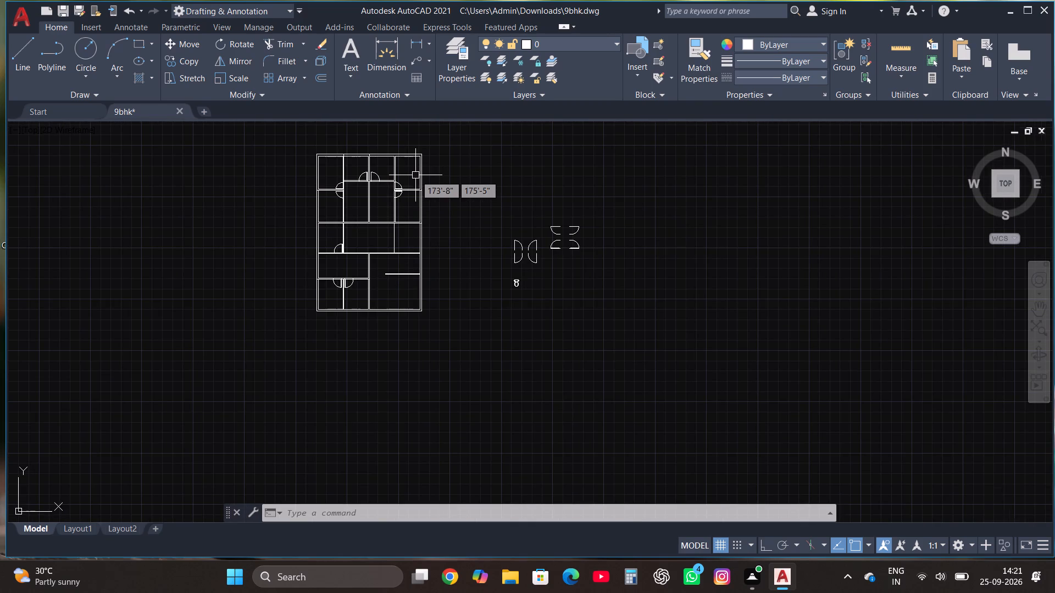
{"action": "scroll", "coordinate": [415, 175], "scroll_direction": "up", "scroll_amount": 1}
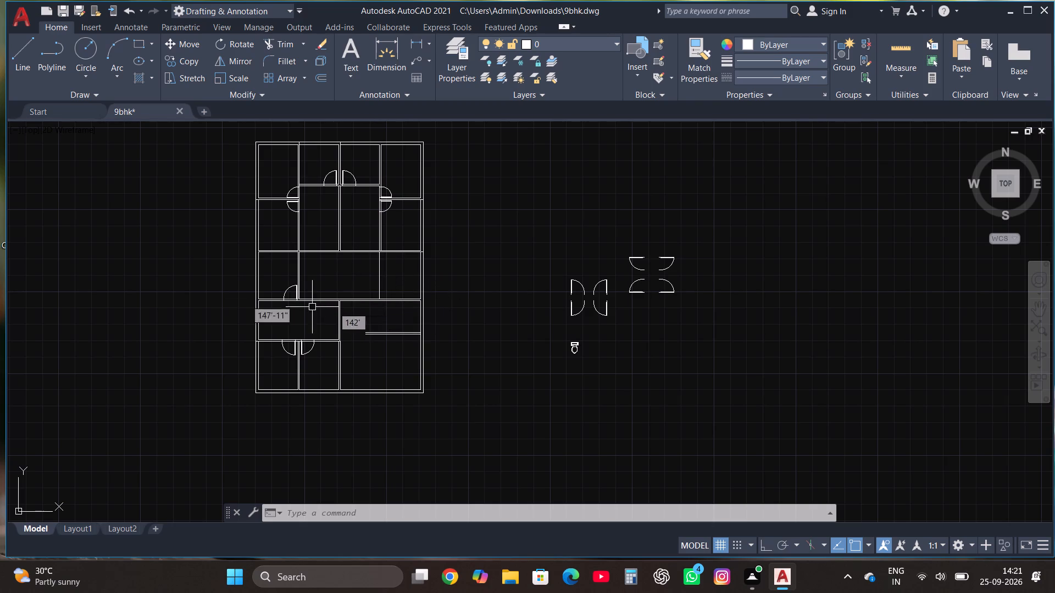
{"action": "scroll", "coordinate": [690, 275], "scroll_direction": "up", "scroll_amount": 3}
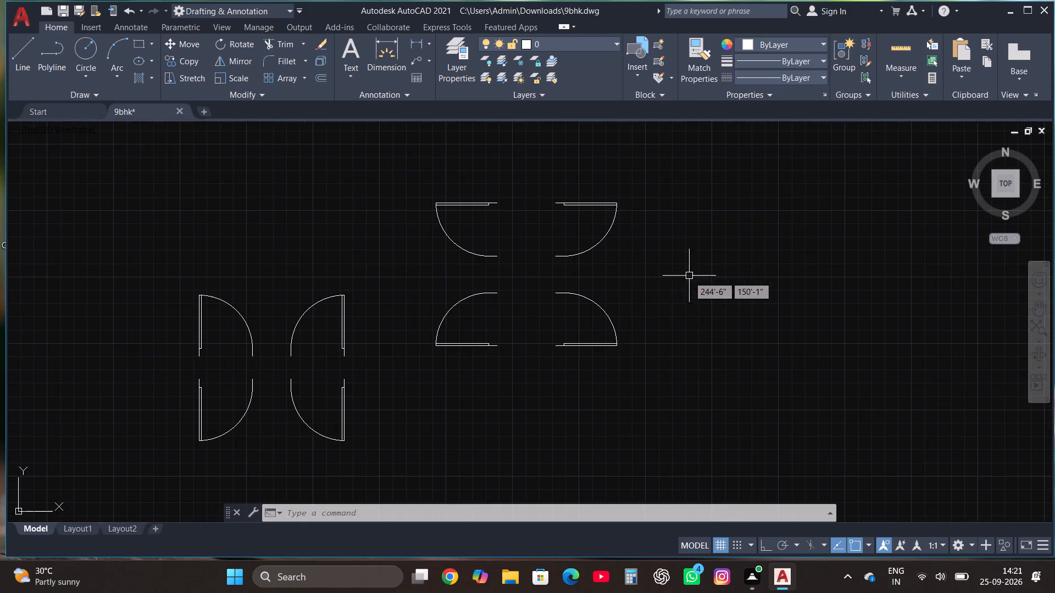
{"action": "left_click", "coordinate": [290, 330]}
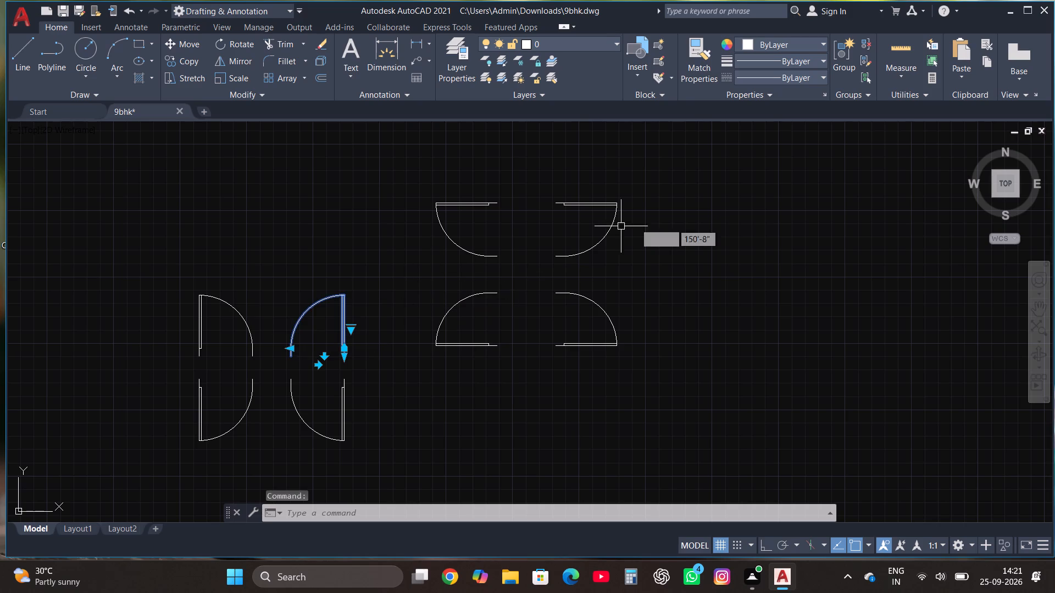
{"action": "scroll", "coordinate": [675, 217], "scroll_direction": "down", "scroll_amount": 3}
{"action": "scroll", "coordinate": [520, 270], "scroll_direction": "up", "scroll_amount": 4}
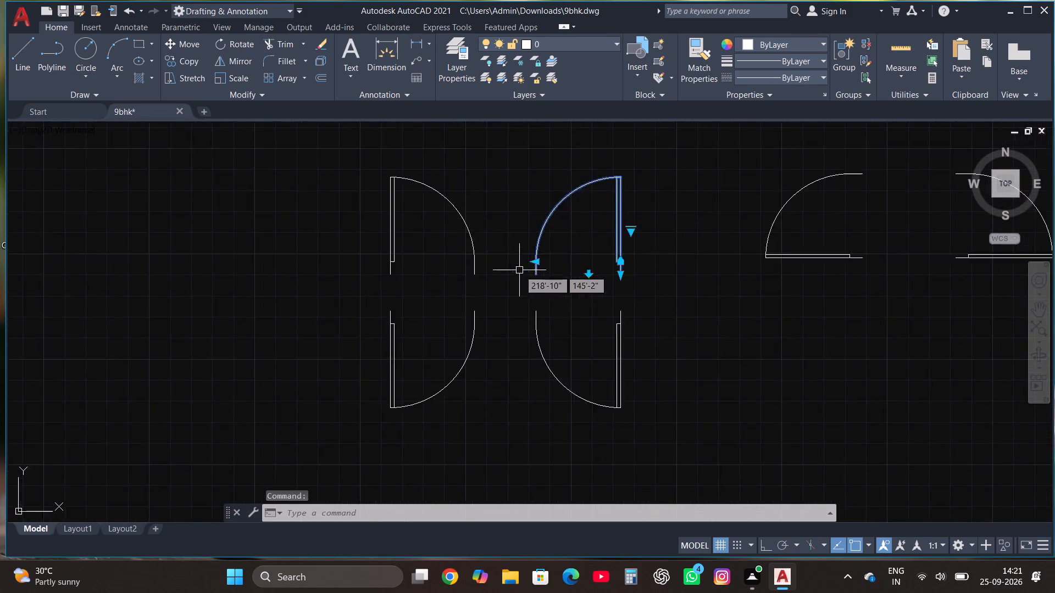
{"action": "left_click", "coordinate": [189, 42]}
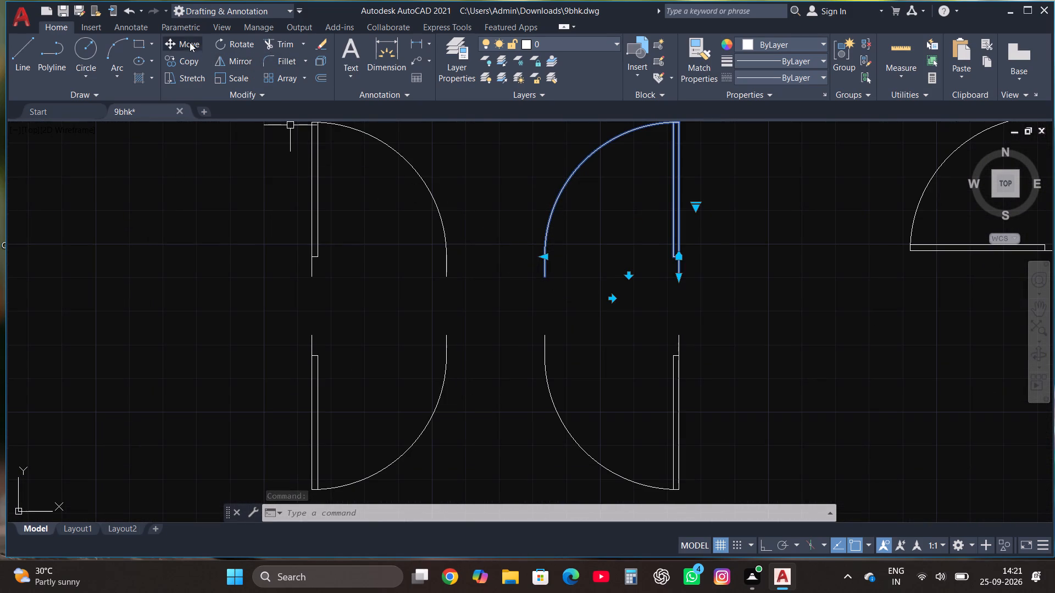
{"action": "left_click", "coordinate": [546, 277]}
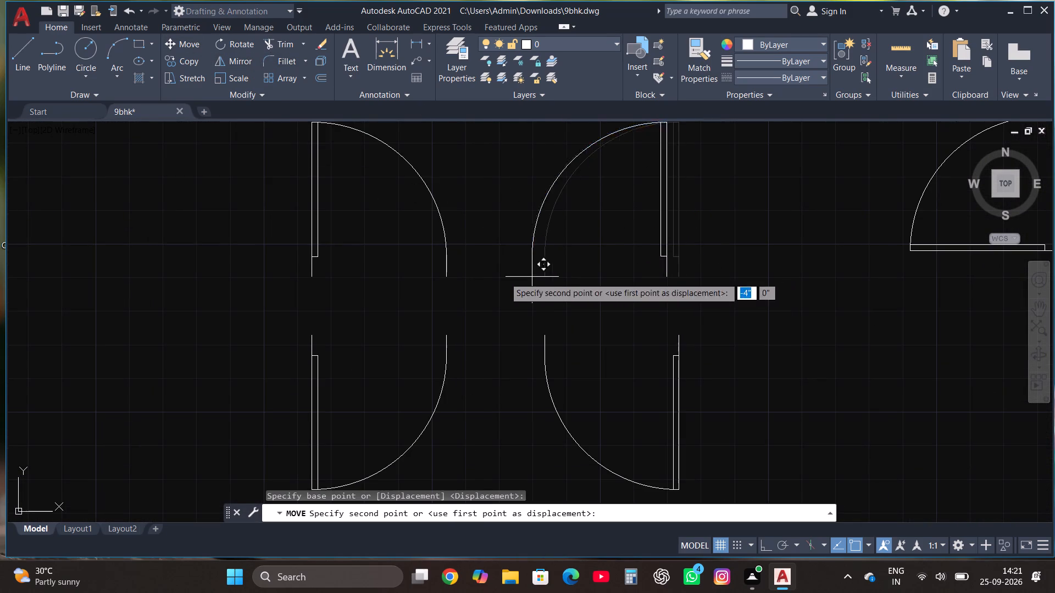
{"action": "left_click", "coordinate": [446, 278]}
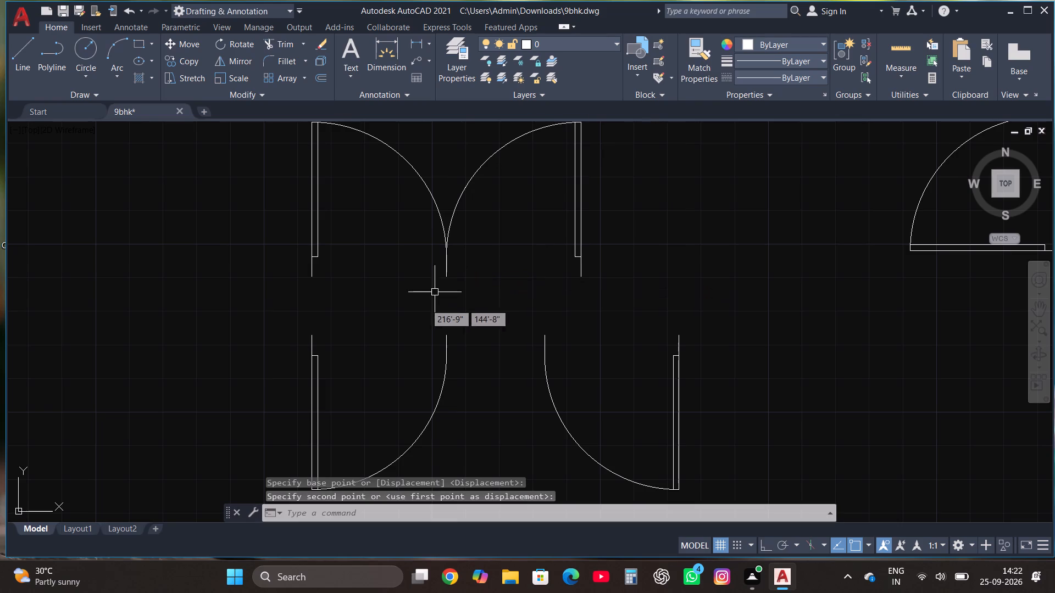
{"action": "scroll", "coordinate": [420, 321], "scroll_direction": "down", "scroll_amount": 4}
{"action": "scroll", "coordinate": [435, 301], "scroll_direction": "up", "scroll_amount": 2}
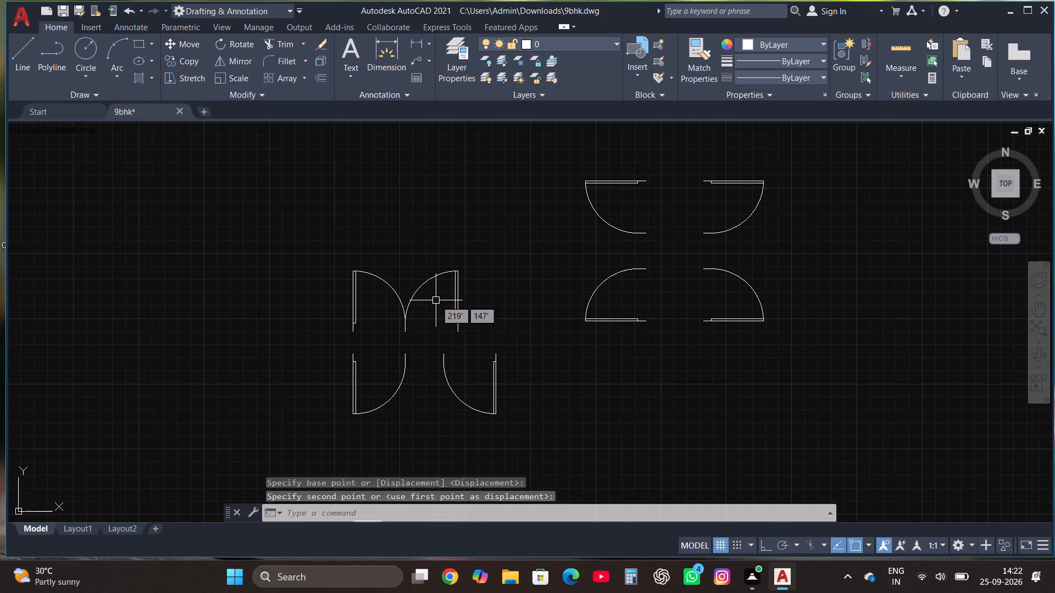
Move the double door beside the plan onto the central hall's bottom wall, near its right end, with its jamb ends on the lower face line.
{"action": "left_click", "coordinate": [436, 317]}
{"action": "left_click", "coordinate": [329, 280]}
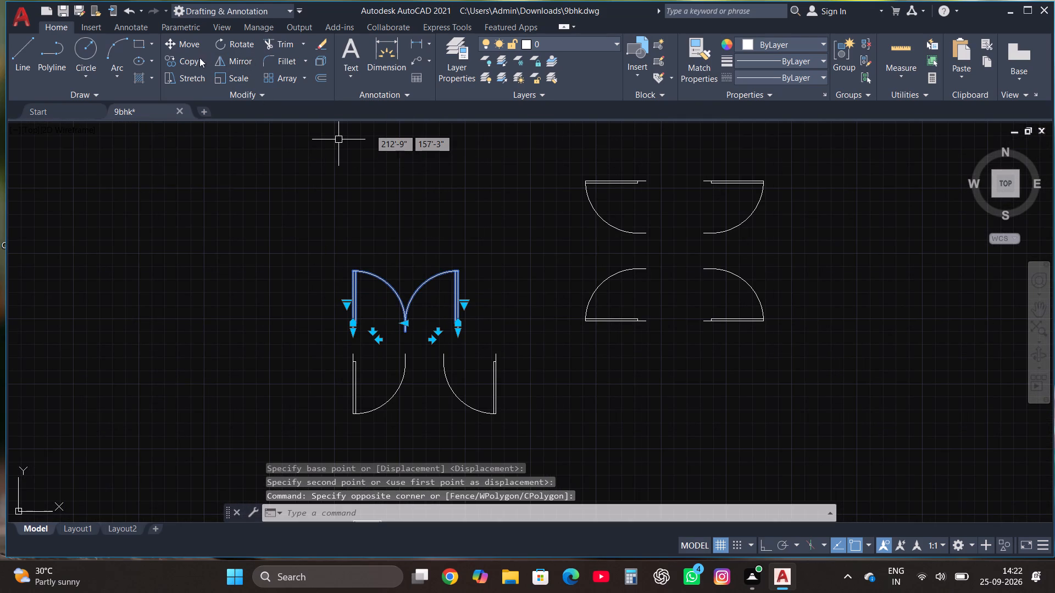
{"action": "left_click", "coordinate": [191, 42]}
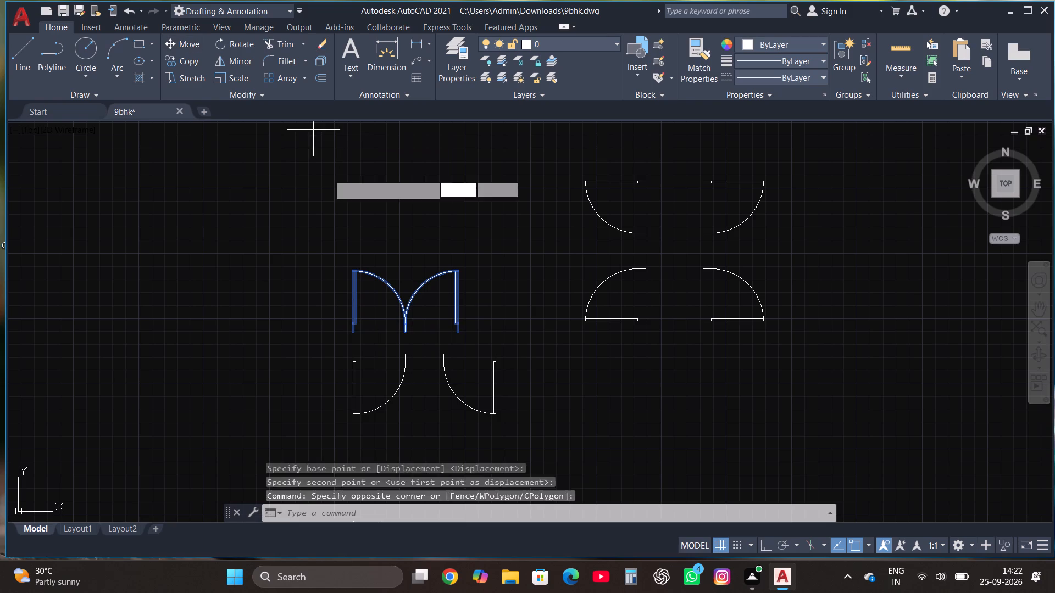
{"action": "left_click", "coordinate": [353, 331]}
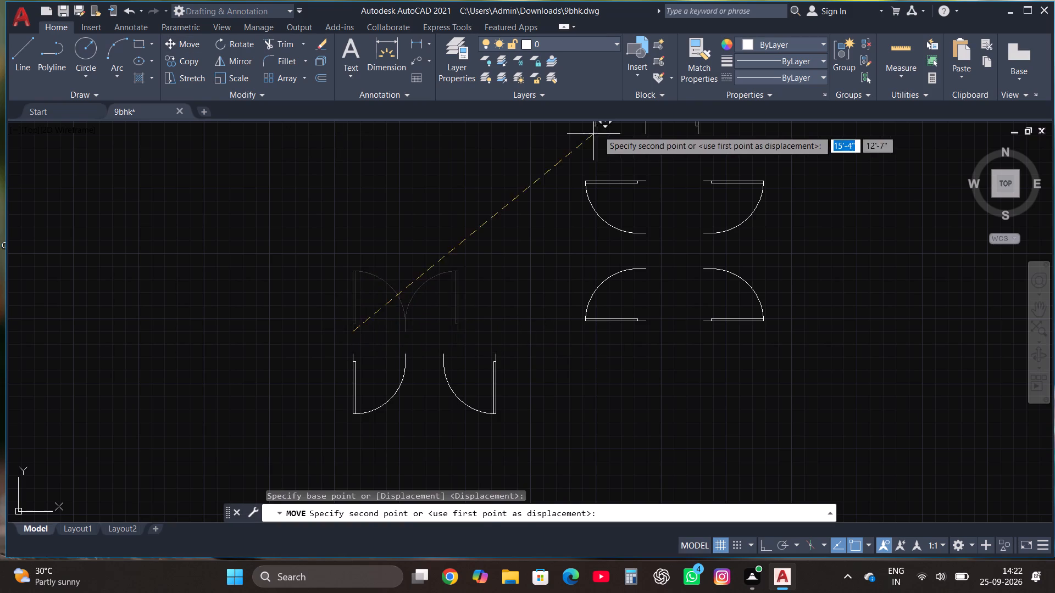
{"action": "scroll", "coordinate": [597, 136], "scroll_direction": "down", "scroll_amount": 4}
{"action": "scroll", "coordinate": [403, 178], "scroll_direction": "up", "scroll_amount": 3}
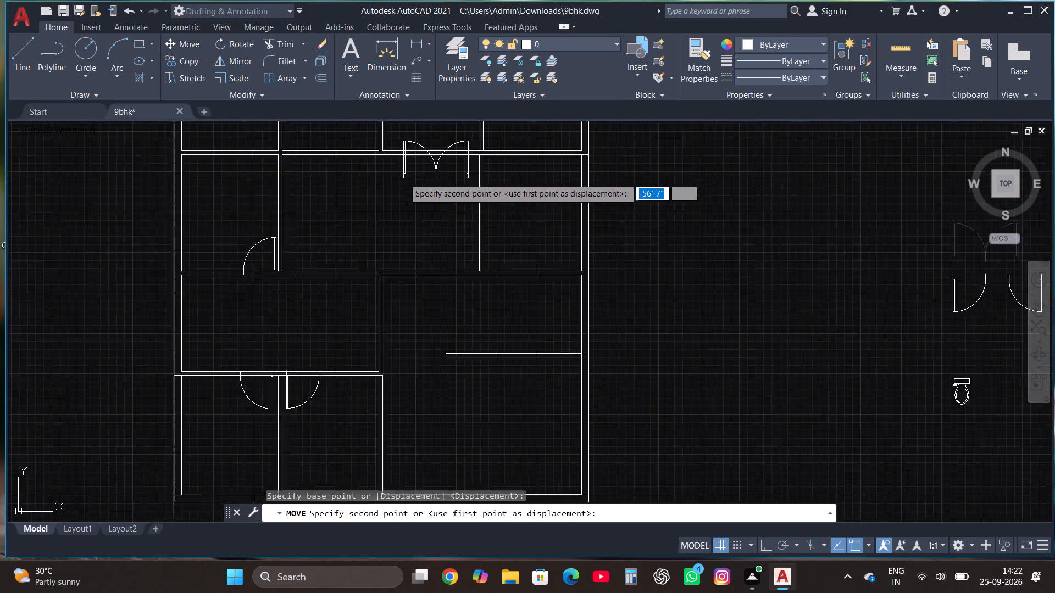
{"action": "scroll", "coordinate": [403, 178], "scroll_direction": "up", "scroll_amount": 1}
{"action": "scroll", "coordinate": [422, 331], "scroll_direction": "up", "scroll_amount": 2}
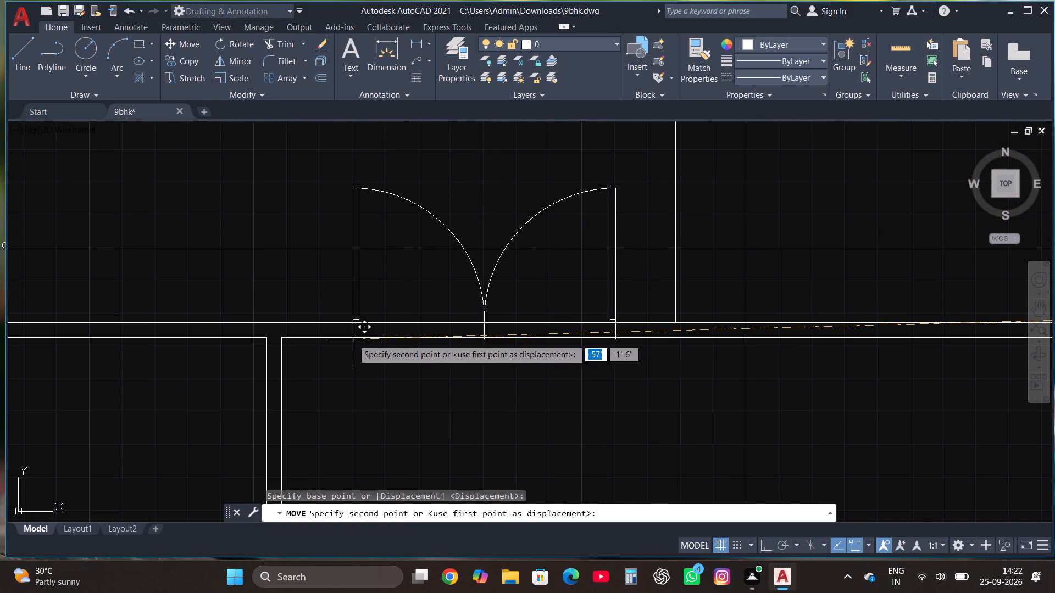
{"action": "left_click", "coordinate": [352, 339]}
{"action": "scroll", "coordinate": [360, 377], "scroll_direction": "down", "scroll_amount": 3}
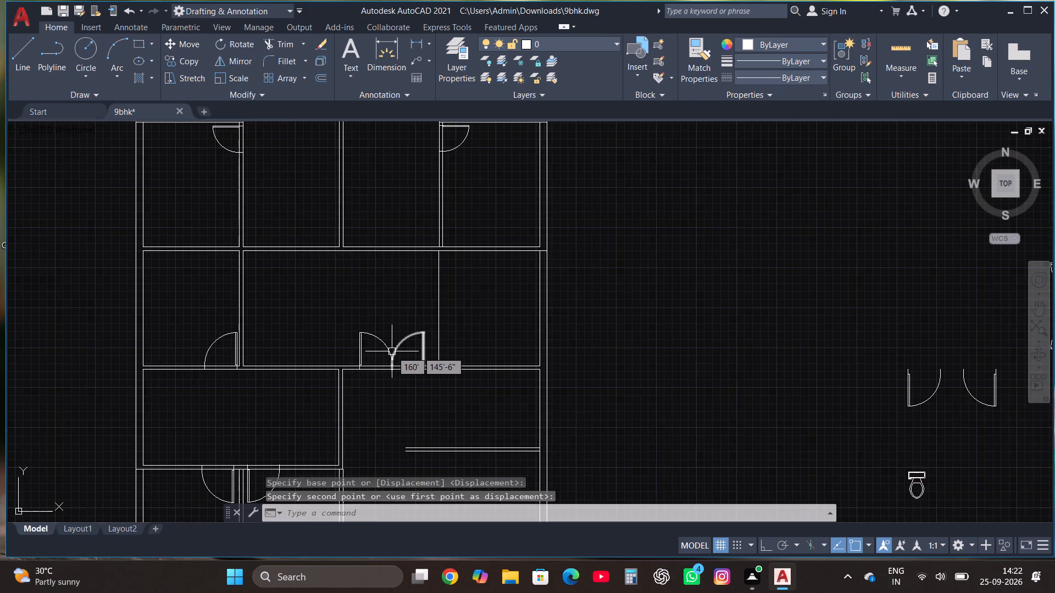
Copy the hall's double door into the open upper-left area of the same hall.
{"action": "scroll", "coordinate": [392, 351], "scroll_direction": "up", "scroll_amount": 1}
{"action": "left_click", "coordinate": [428, 359]}
{"action": "left_click", "coordinate": [352, 336]}
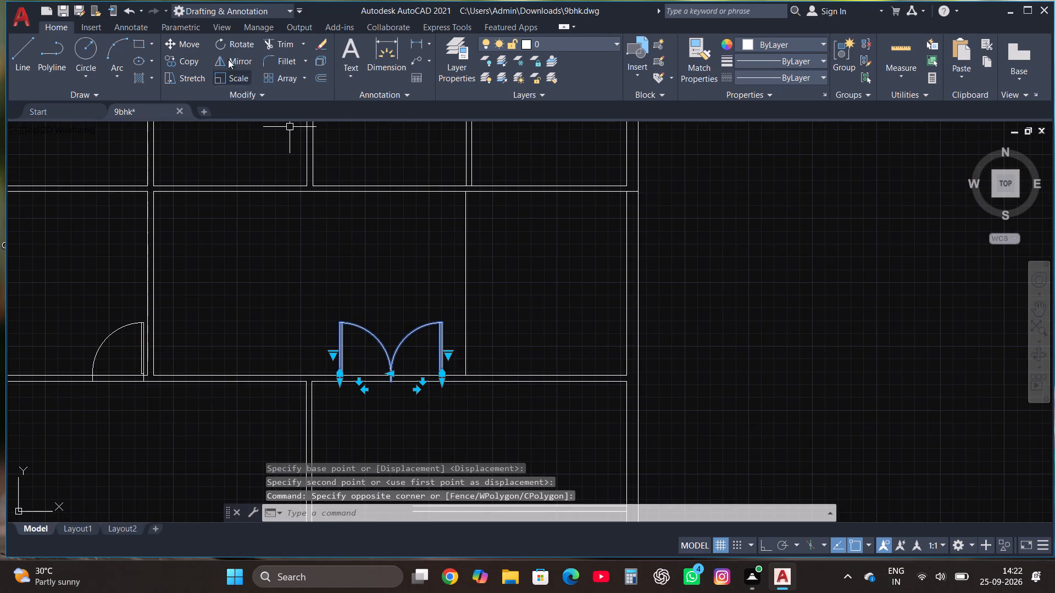
{"action": "left_click", "coordinate": [195, 59]}
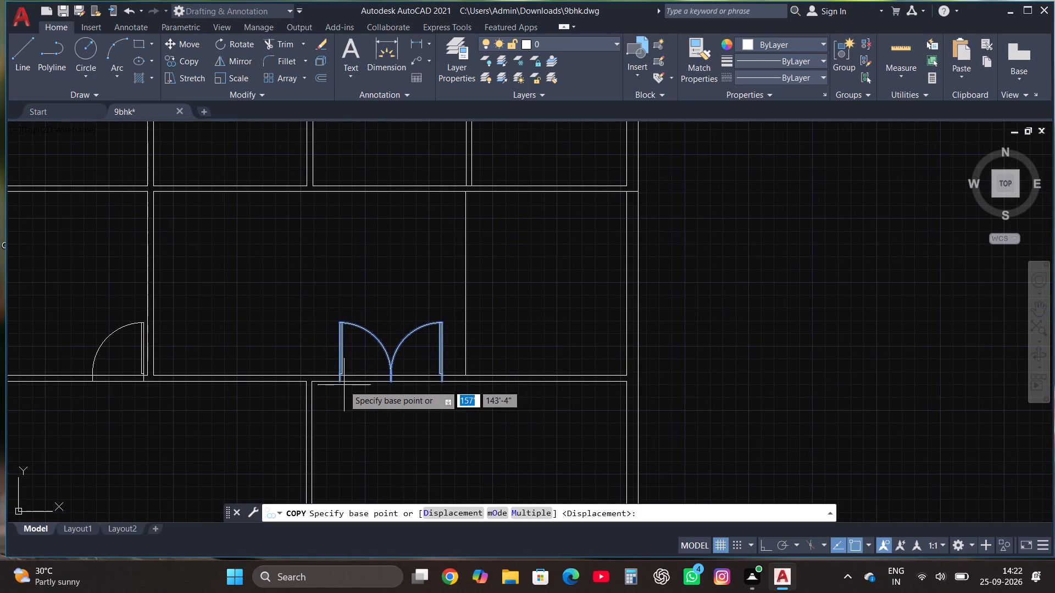
{"action": "left_click", "coordinate": [341, 383]}
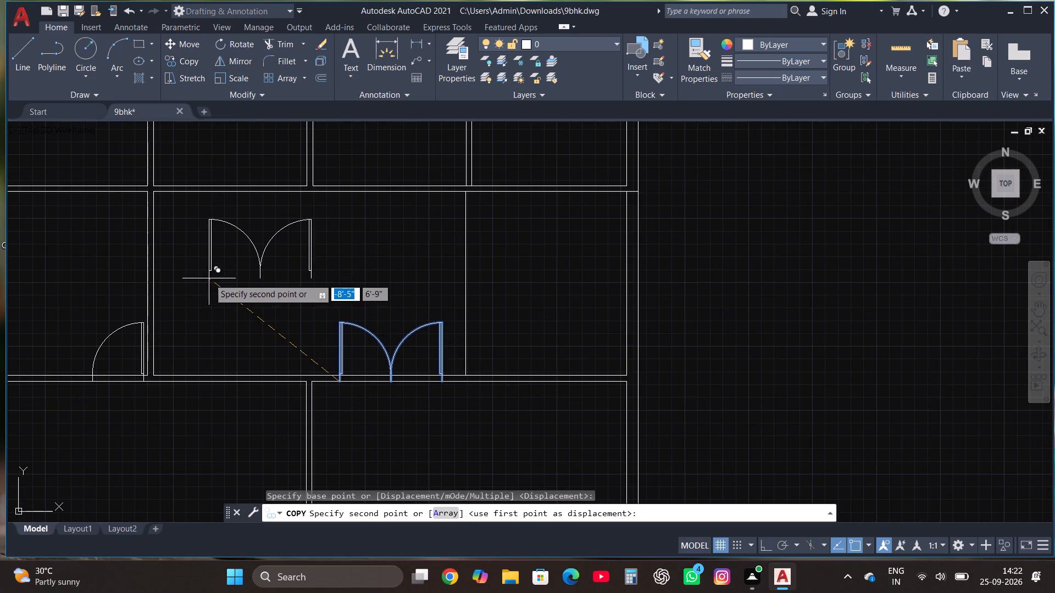
{"action": "left_click", "coordinate": [207, 279]}
Scale the copied double door down to about half size from its lower-left jamb end.
{"action": "left_click", "coordinate": [268, 287]}
{"action": "left_click", "coordinate": [248, 251]}
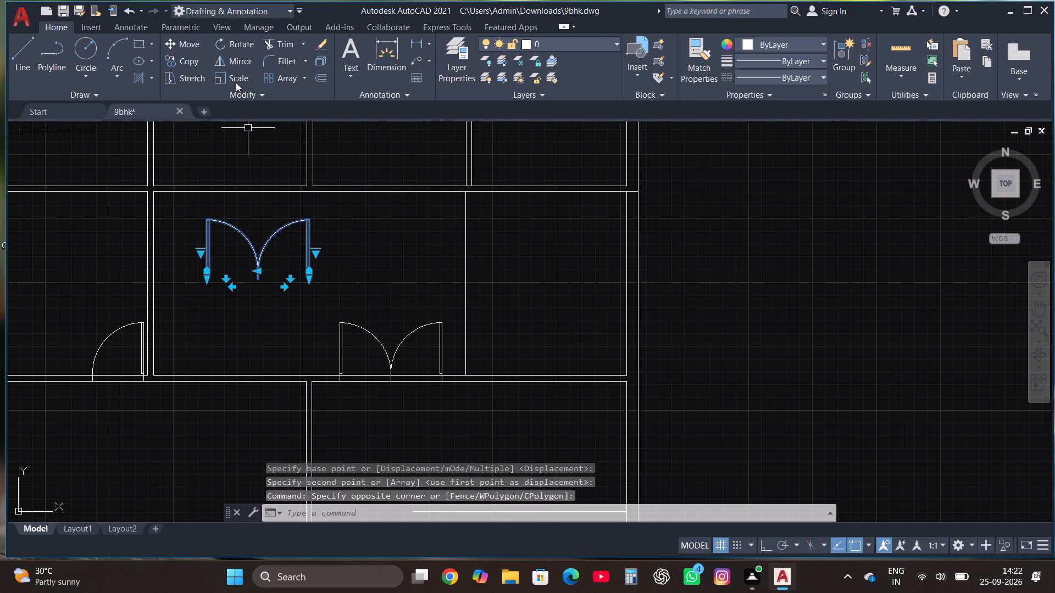
{"action": "left_click", "coordinate": [235, 80]}
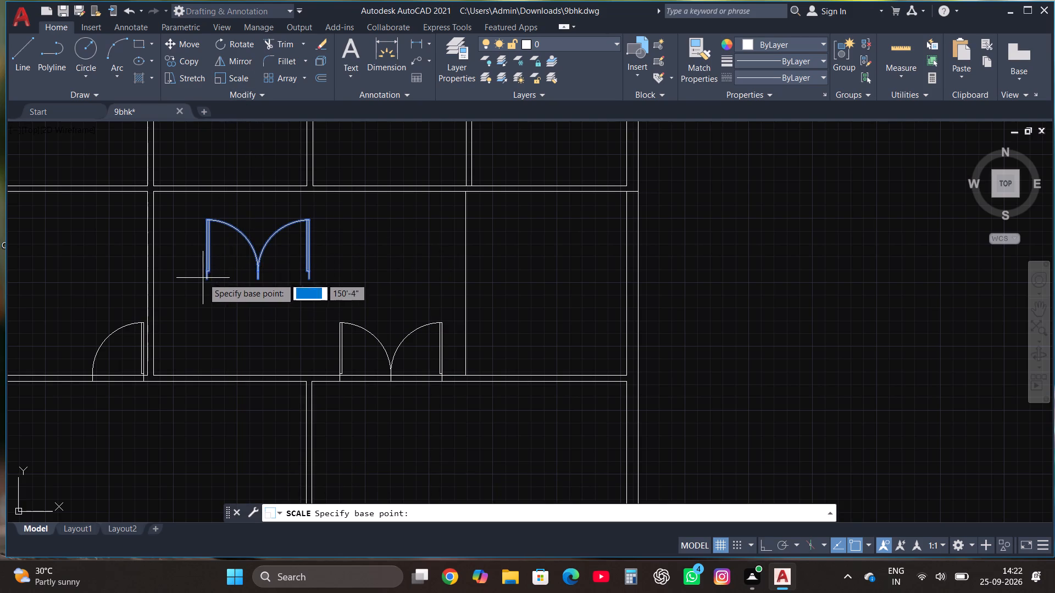
{"action": "left_click", "coordinate": [208, 279]}
{"action": "left_click", "coordinate": [226, 263]}
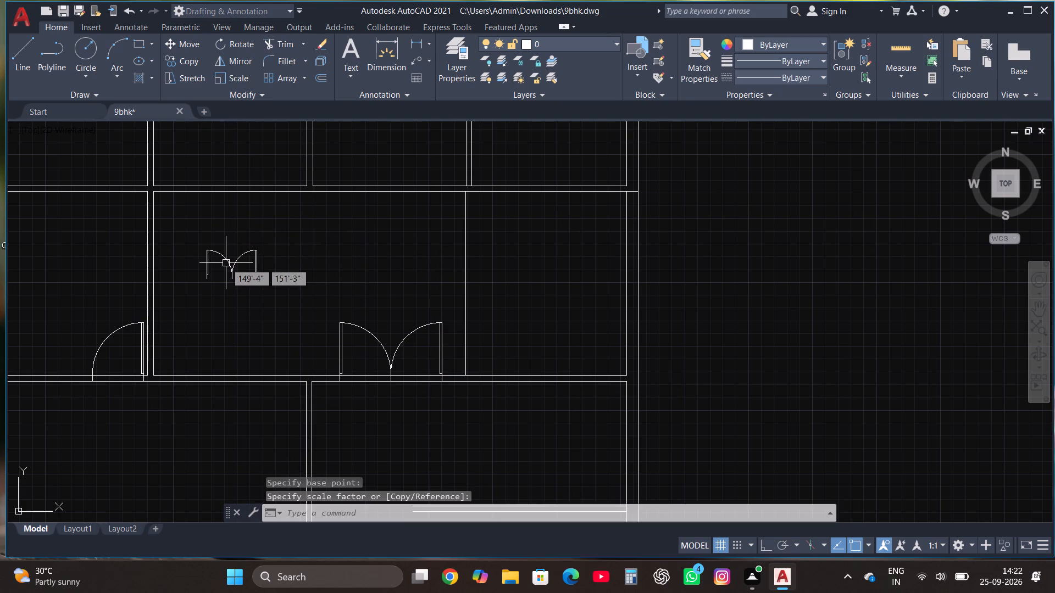
Move the small double door onto the hall's top wall, below the right-hand middle room, with its jamb ends on the lower face line.
{"action": "scroll", "coordinate": [223, 251], "scroll_direction": "up", "scroll_amount": 2}
{"action": "left_click", "coordinate": [270, 318]}
{"action": "left_click", "coordinate": [206, 270]}
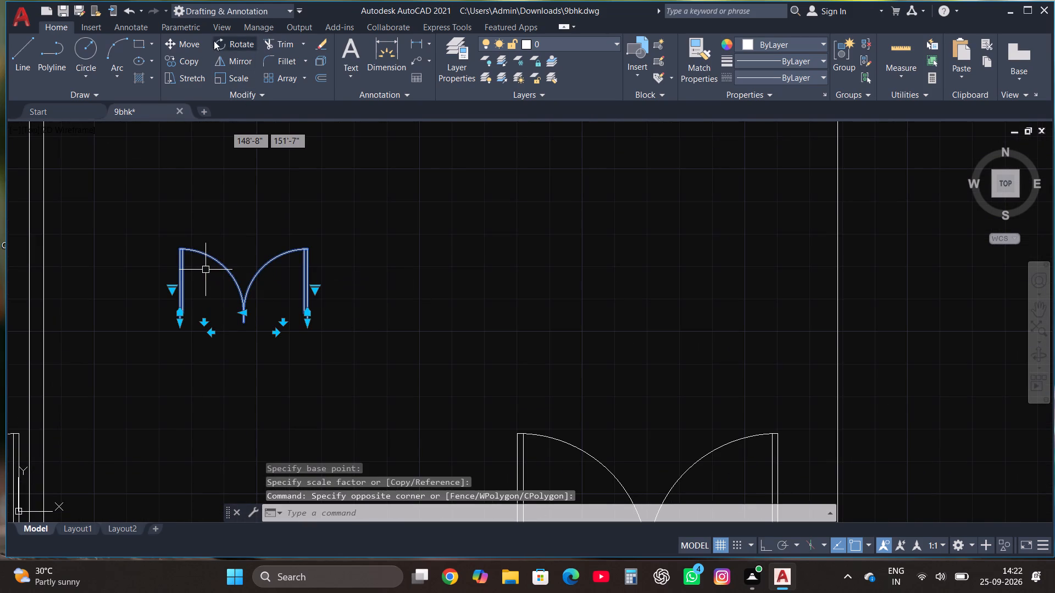
{"action": "left_click", "coordinate": [196, 41]}
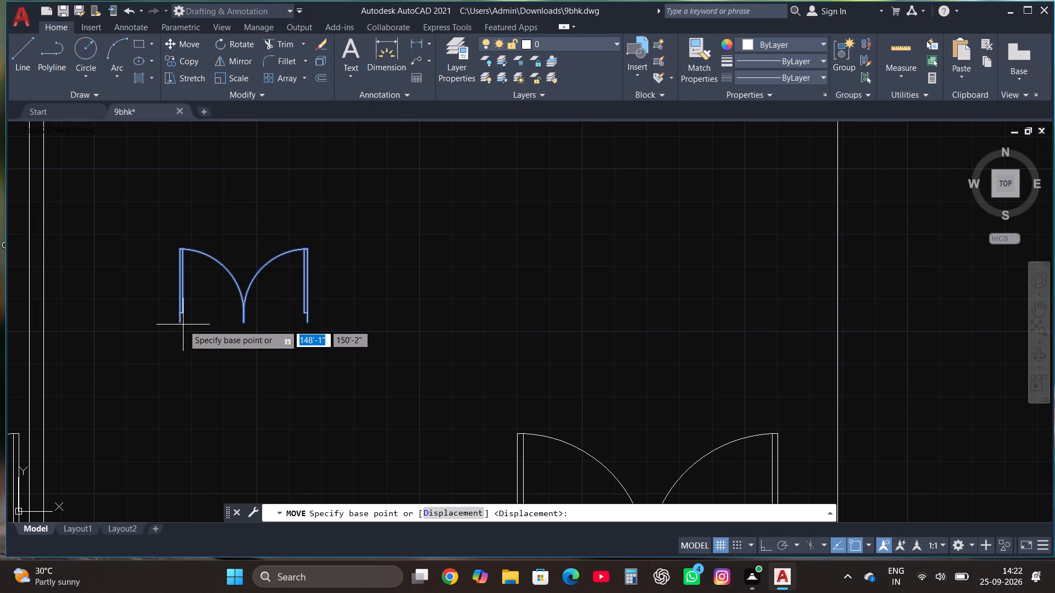
{"action": "left_click", "coordinate": [180, 325]}
{"action": "scroll", "coordinate": [192, 374], "scroll_direction": "down", "scroll_amount": 3}
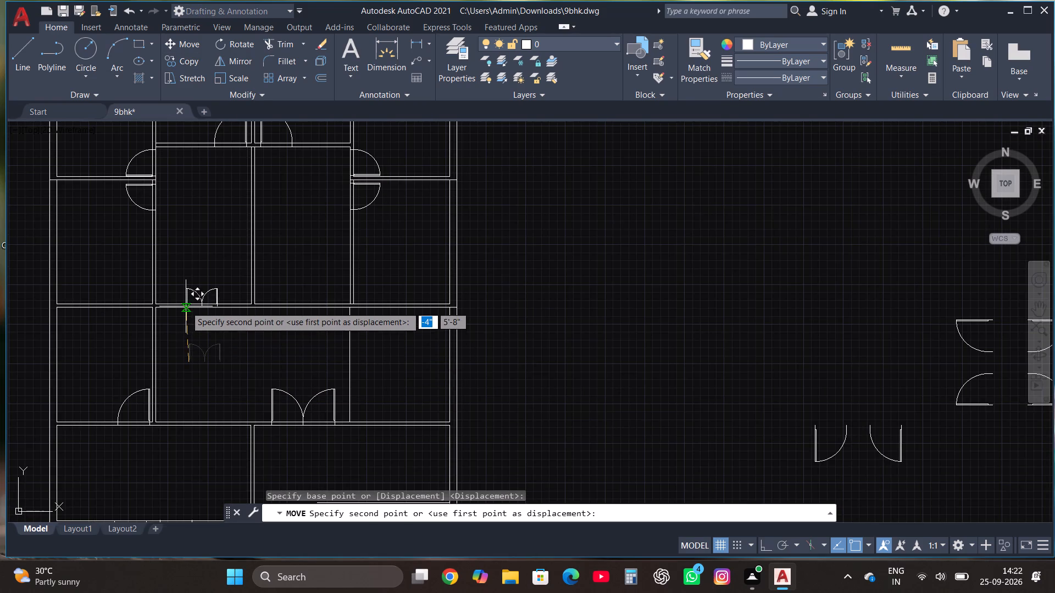
{"action": "scroll", "coordinate": [186, 306], "scroll_direction": "up", "scroll_amount": 3}
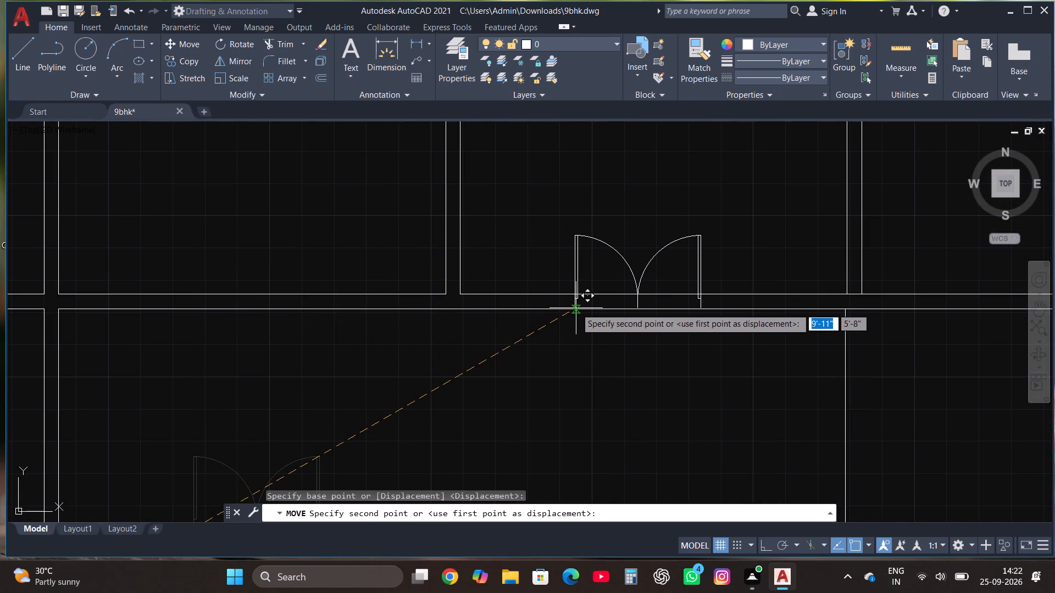
{"action": "left_click", "coordinate": [579, 309]}
{"action": "scroll", "coordinate": [341, 282], "scroll_direction": "down", "scroll_amount": 1}
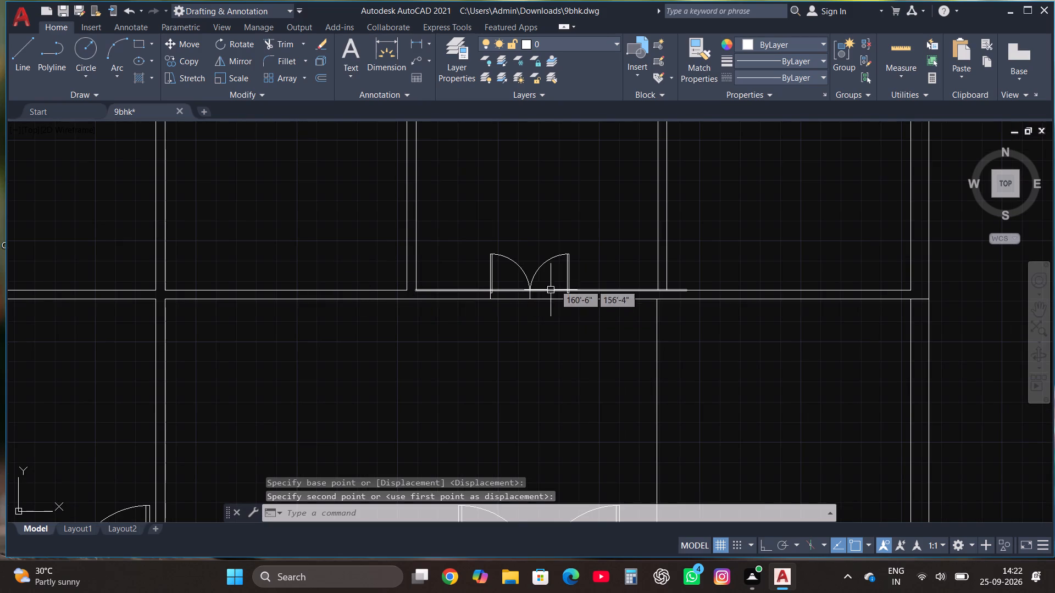
Mirror the small double door about a horizontal line just below the hall's top wall, keeping the original.
{"action": "left_click", "coordinate": [555, 279]}
{"action": "left_click", "coordinate": [465, 239]}
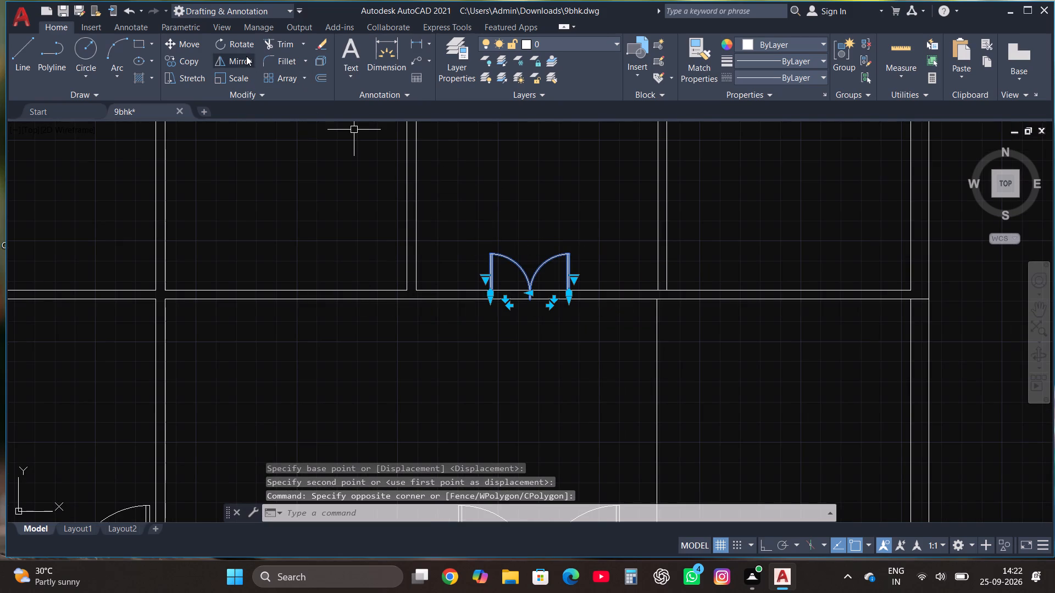
{"action": "left_click", "coordinate": [245, 59]}
{"action": "left_click", "coordinate": [539, 327]}
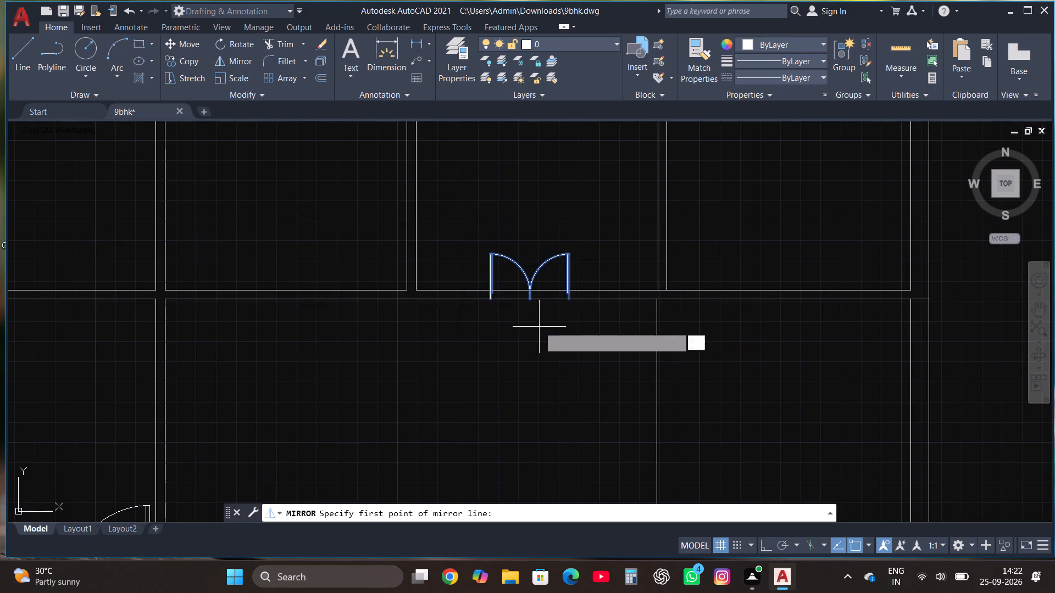
{"action": "key", "text": "F8"}
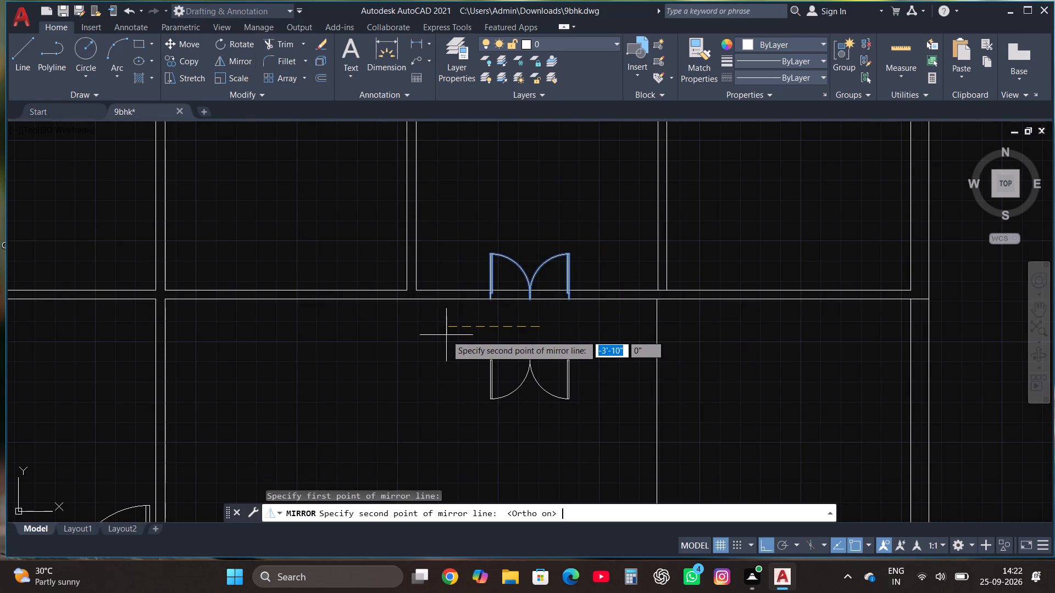
{"action": "left_click", "coordinate": [446, 335]}
{"action": "left_click", "coordinate": [474, 382]}
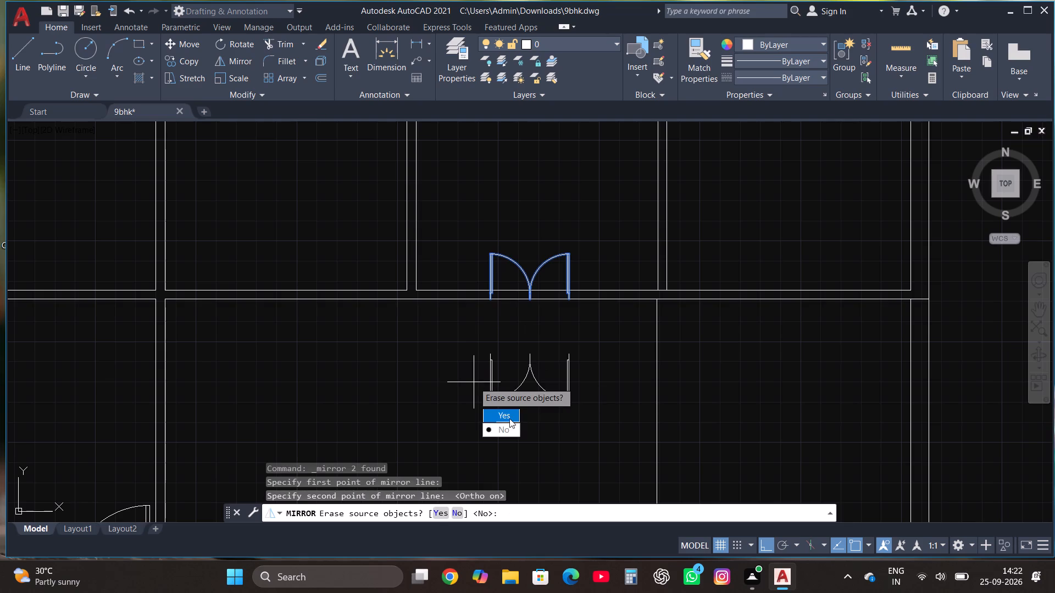
{"action": "left_click", "coordinate": [511, 428]}
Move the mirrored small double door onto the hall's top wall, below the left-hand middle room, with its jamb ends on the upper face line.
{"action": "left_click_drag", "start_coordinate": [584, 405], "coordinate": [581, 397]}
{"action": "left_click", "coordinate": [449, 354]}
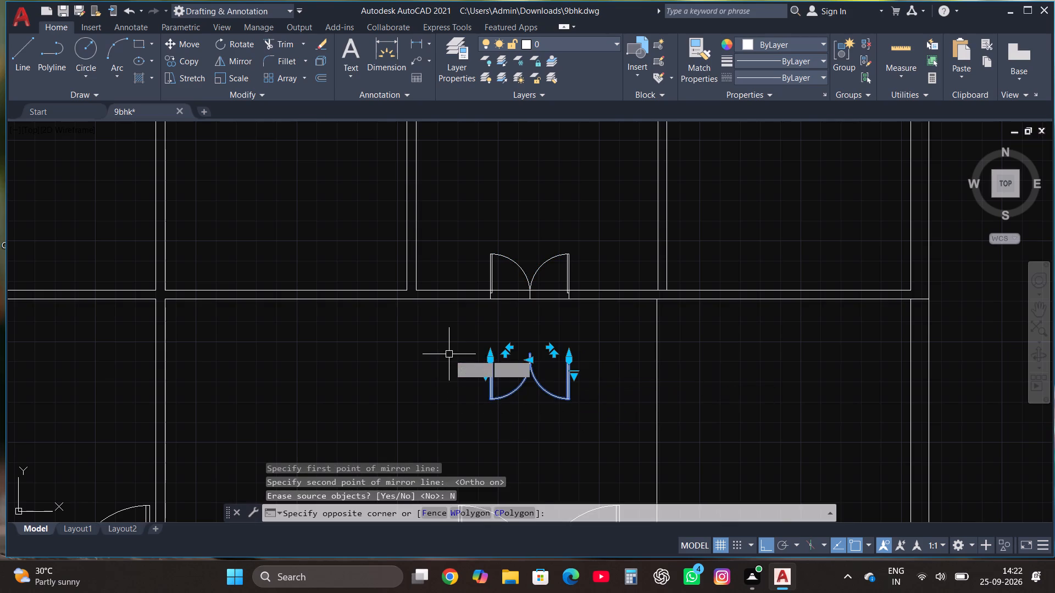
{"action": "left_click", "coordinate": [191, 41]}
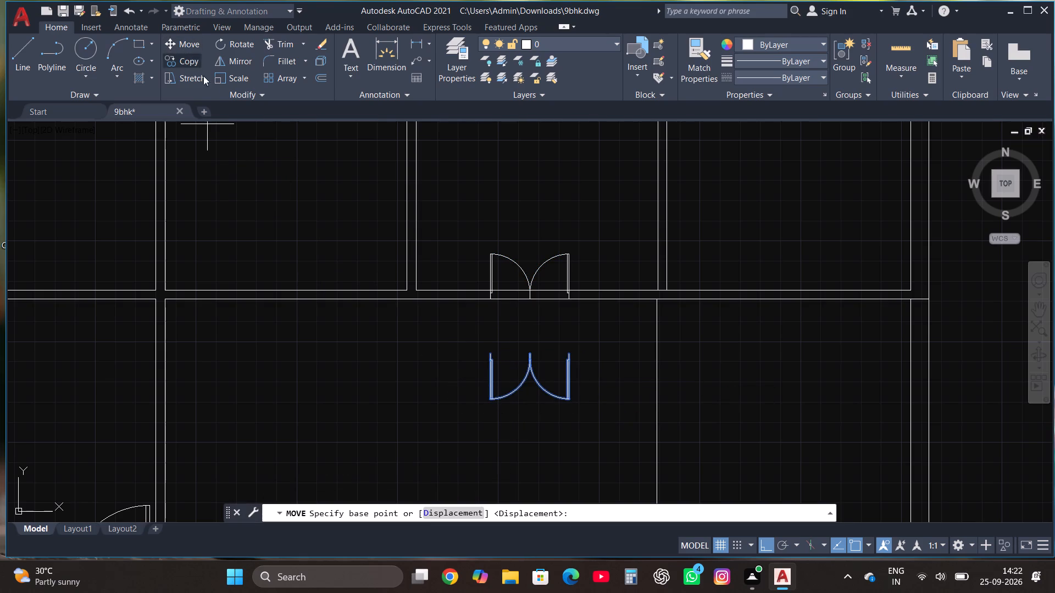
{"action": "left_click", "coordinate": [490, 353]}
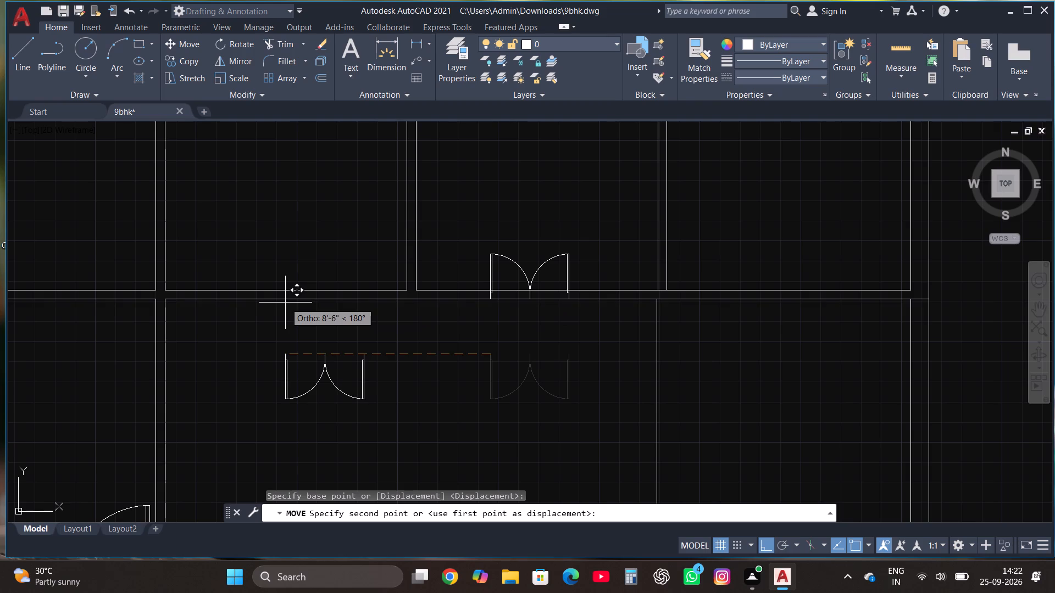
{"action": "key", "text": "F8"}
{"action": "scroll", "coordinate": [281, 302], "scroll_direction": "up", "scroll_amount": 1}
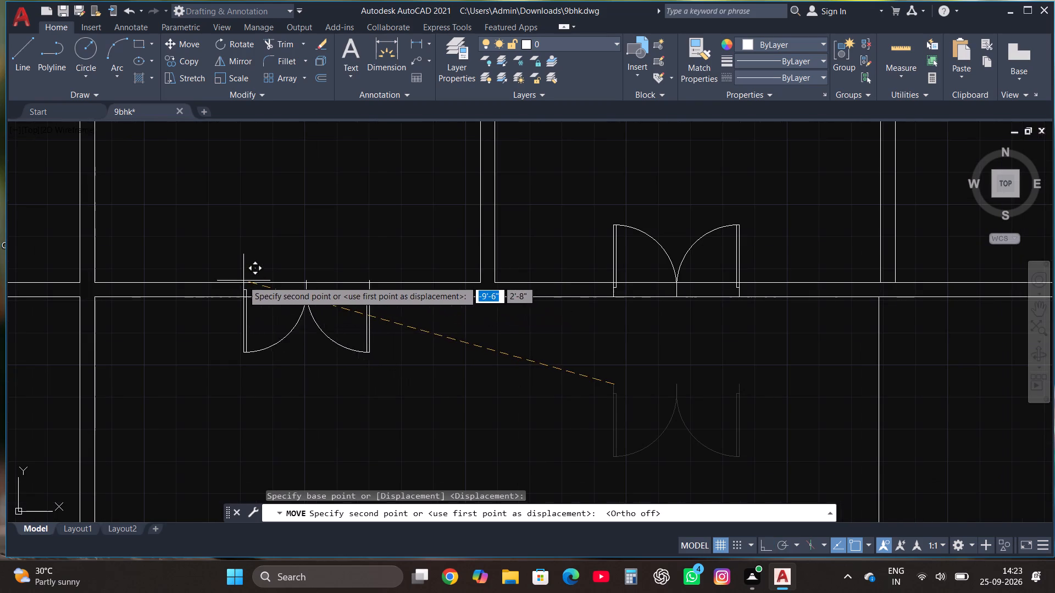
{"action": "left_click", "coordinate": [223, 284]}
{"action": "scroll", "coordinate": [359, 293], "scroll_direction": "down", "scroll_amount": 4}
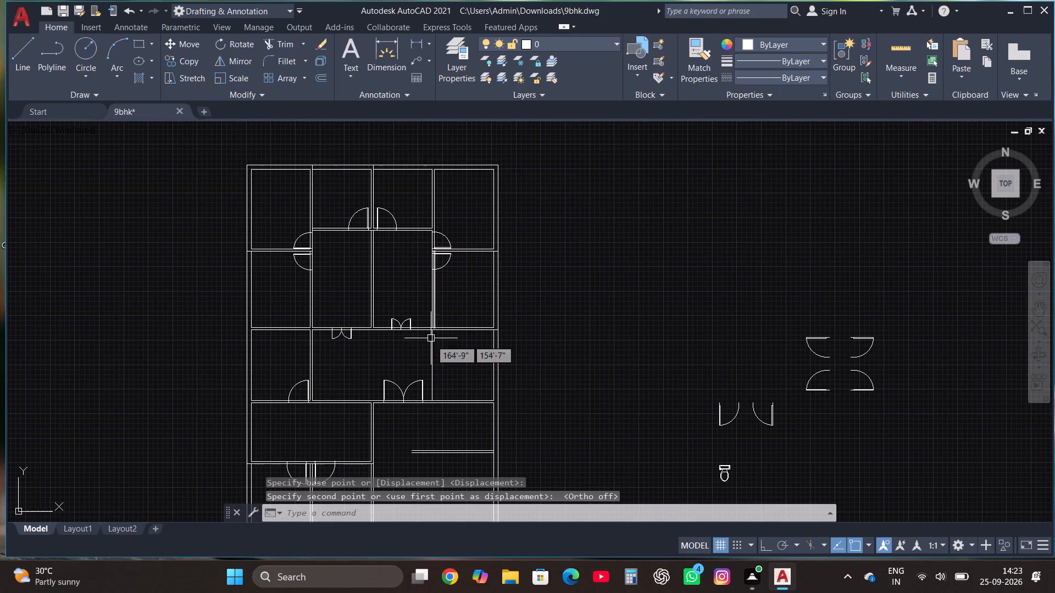
Move the mirrored small double door onto the hall's bottom wall, above the wide lower-left room, with its jamb ends on the upper face line.
{"action": "scroll", "coordinate": [383, 329], "scroll_direction": "up", "scroll_amount": 1}
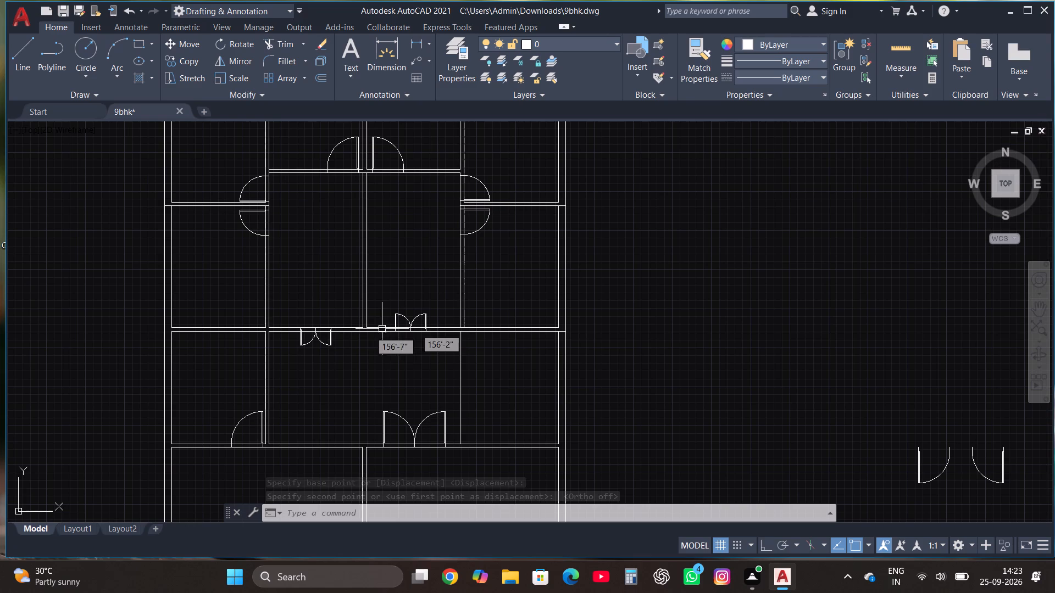
{"action": "left_click", "coordinate": [340, 343]}
{"action": "left_click", "coordinate": [298, 339]}
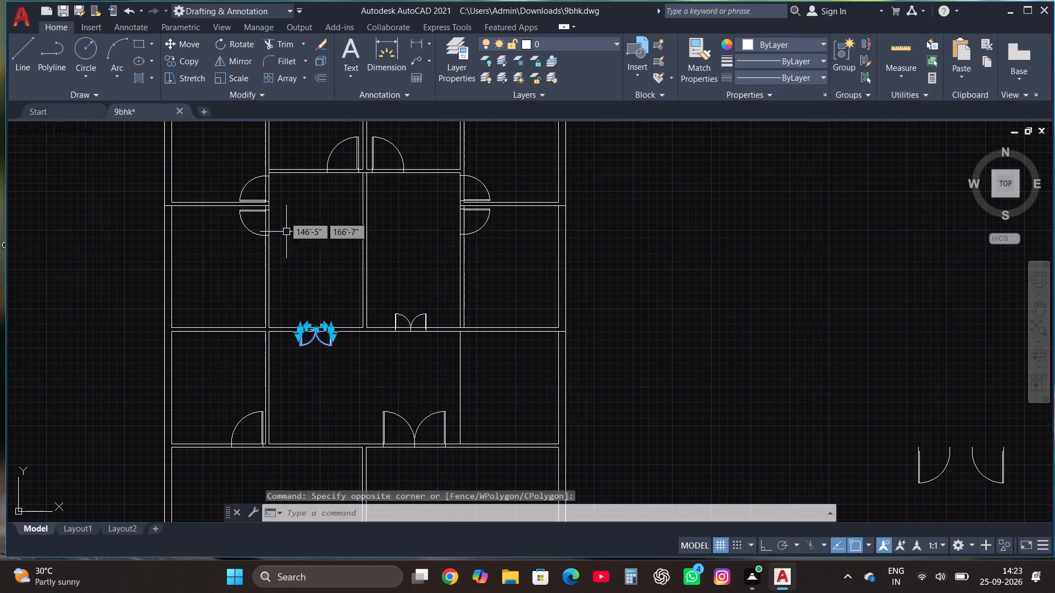
{"action": "left_click", "coordinate": [183, 44]}
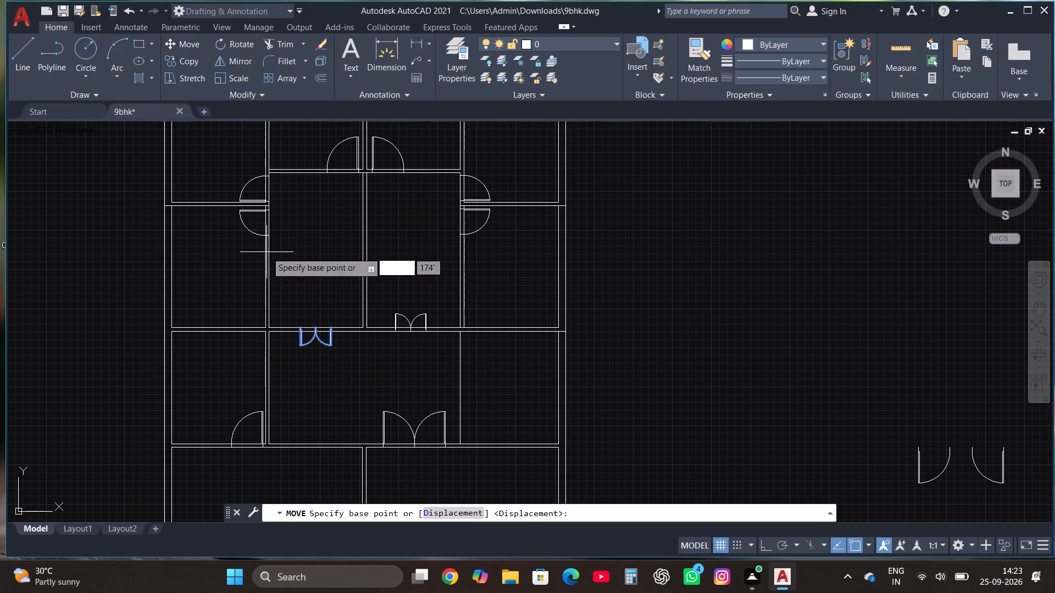
{"action": "left_click", "coordinate": [298, 327]}
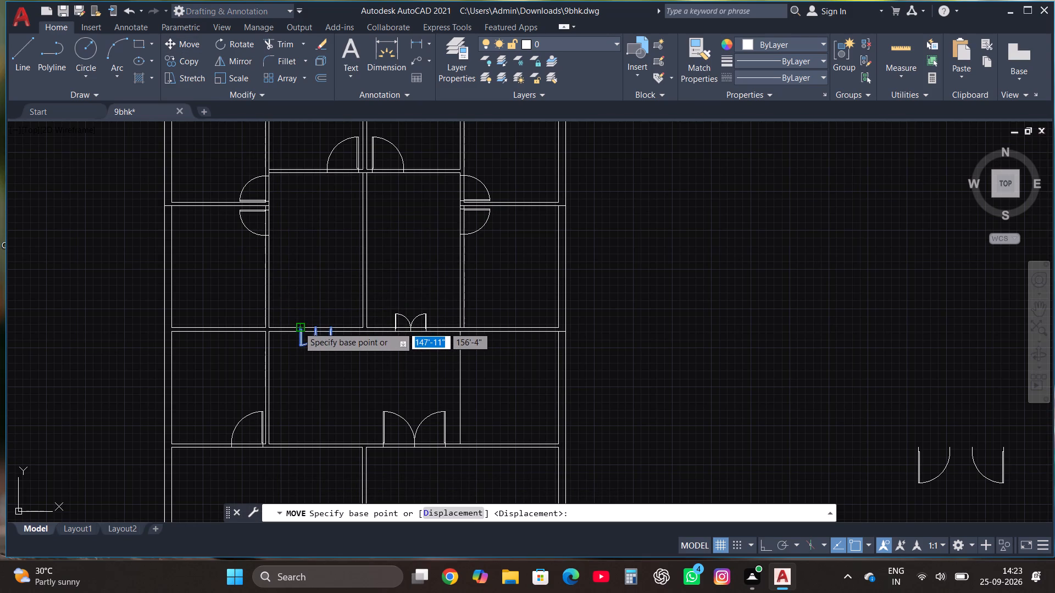
{"action": "scroll", "coordinate": [297, 456], "scroll_direction": "up", "scroll_amount": 2}
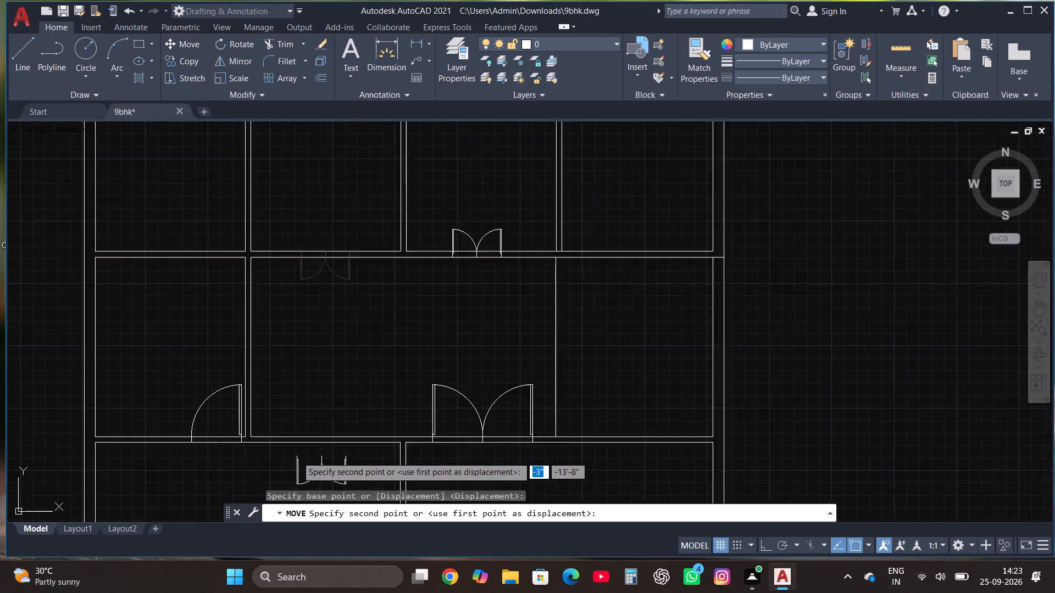
{"action": "scroll", "coordinate": [297, 456], "scroll_direction": "up", "scroll_amount": 1}
{"action": "left_click", "coordinate": [304, 408]}
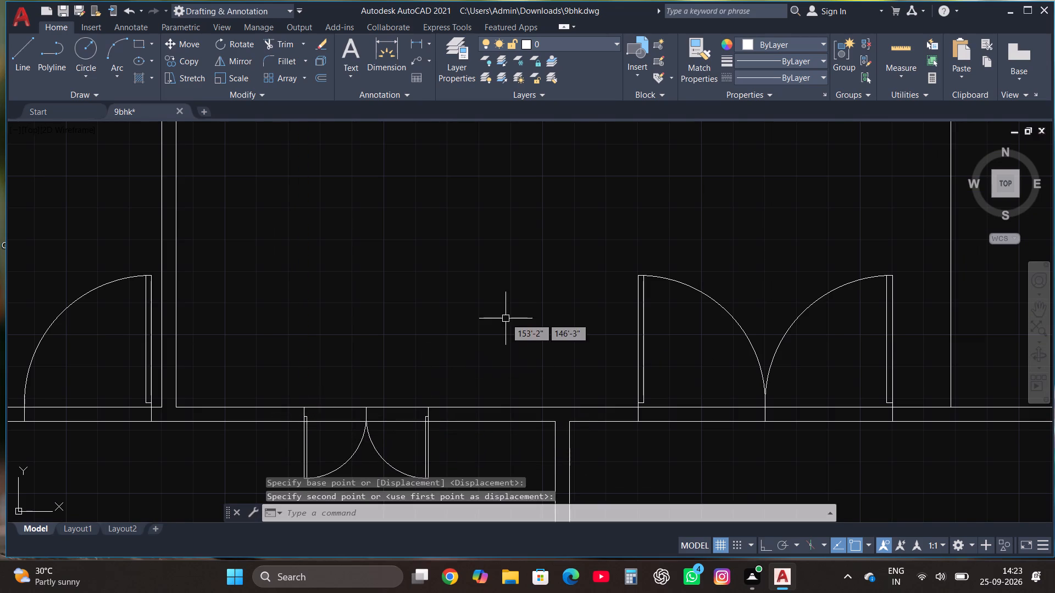
Copy the small double door from below the right-hand middle room to the hall's top wall below the left-hand middle room.
{"action": "scroll", "coordinate": [506, 318], "scroll_direction": "down", "scroll_amount": 4}
{"action": "scroll", "coordinate": [608, 205], "scroll_direction": "up", "scroll_amount": 2}
{"action": "left_click", "coordinate": [559, 243]}
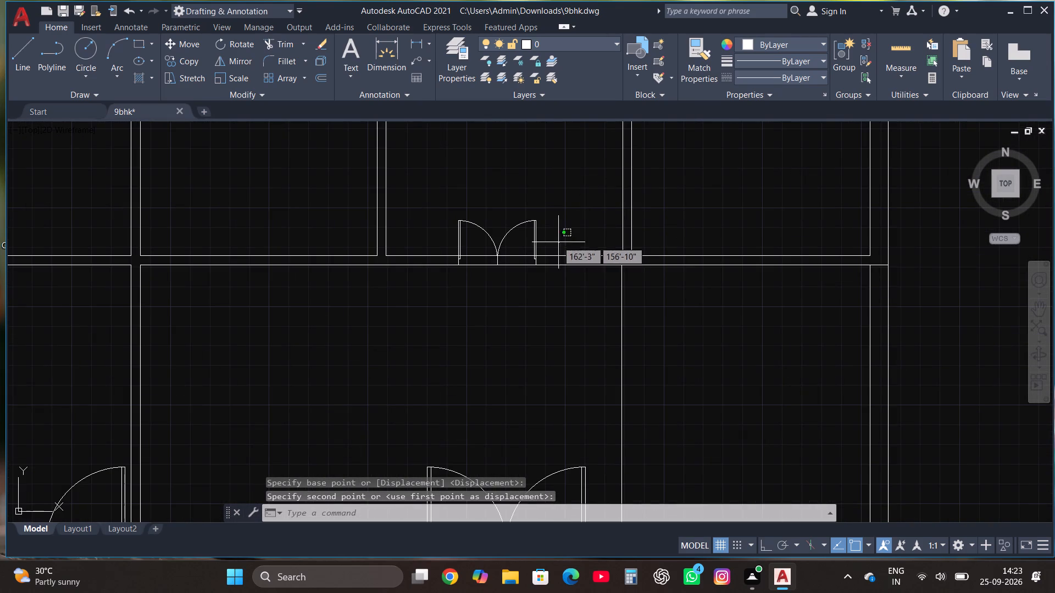
{"action": "left_click", "coordinate": [442, 218]}
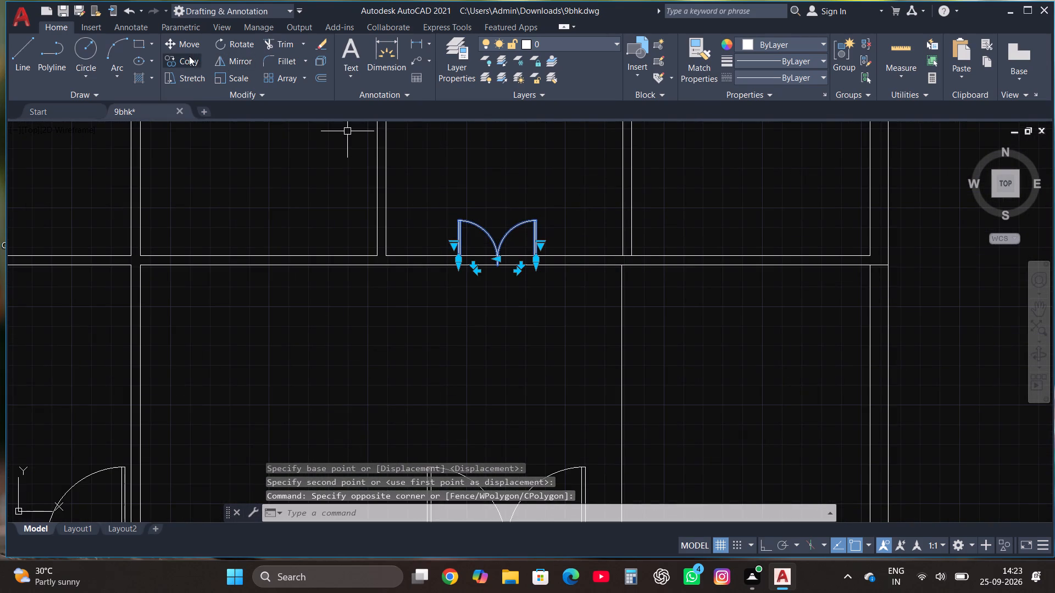
{"action": "left_click", "coordinate": [188, 56]}
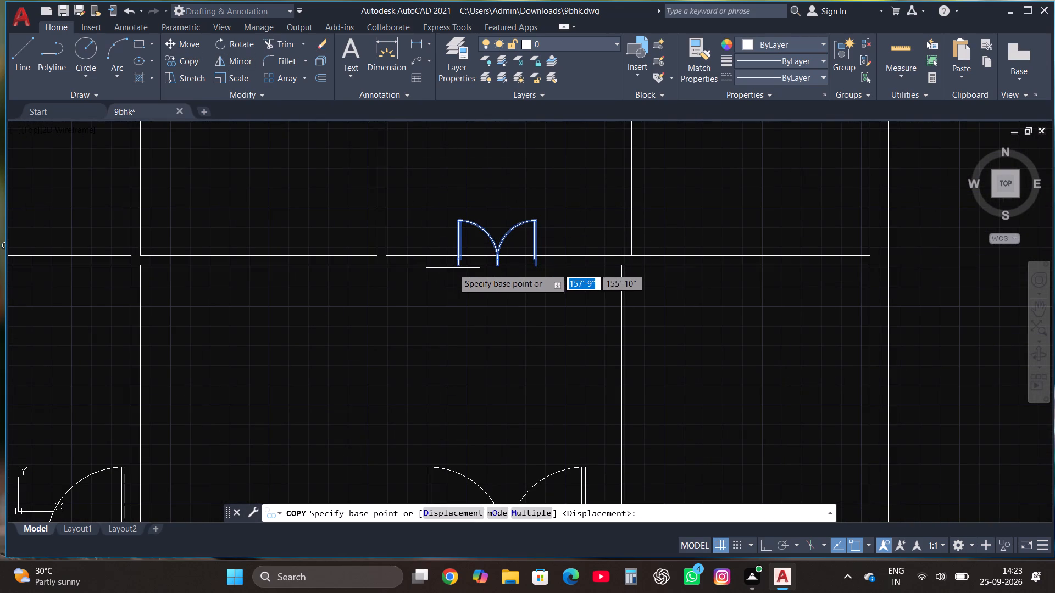
{"action": "left_click", "coordinate": [459, 265]}
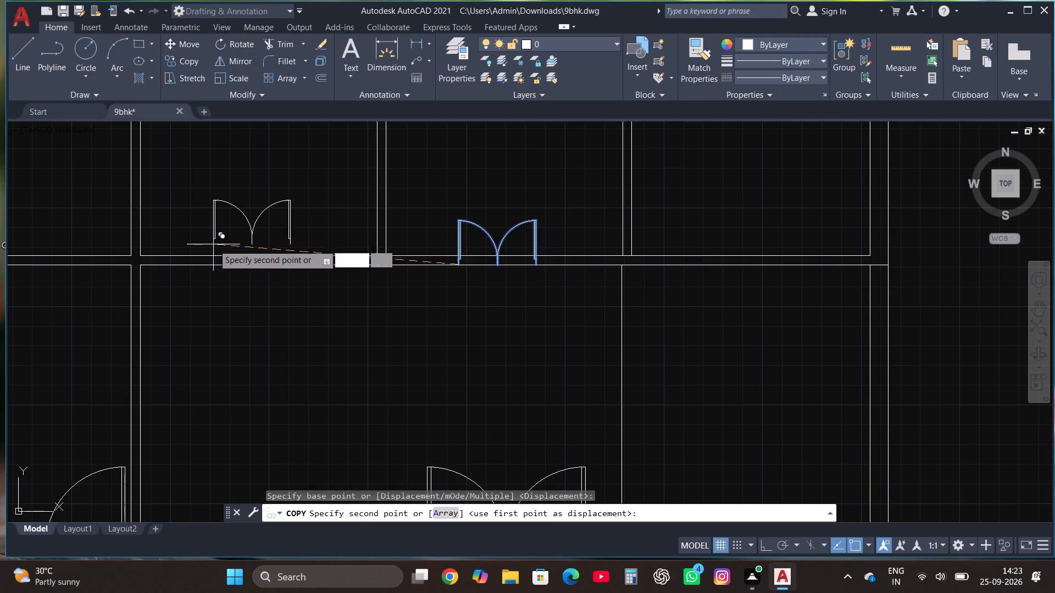
{"action": "left_click", "coordinate": [223, 264]}
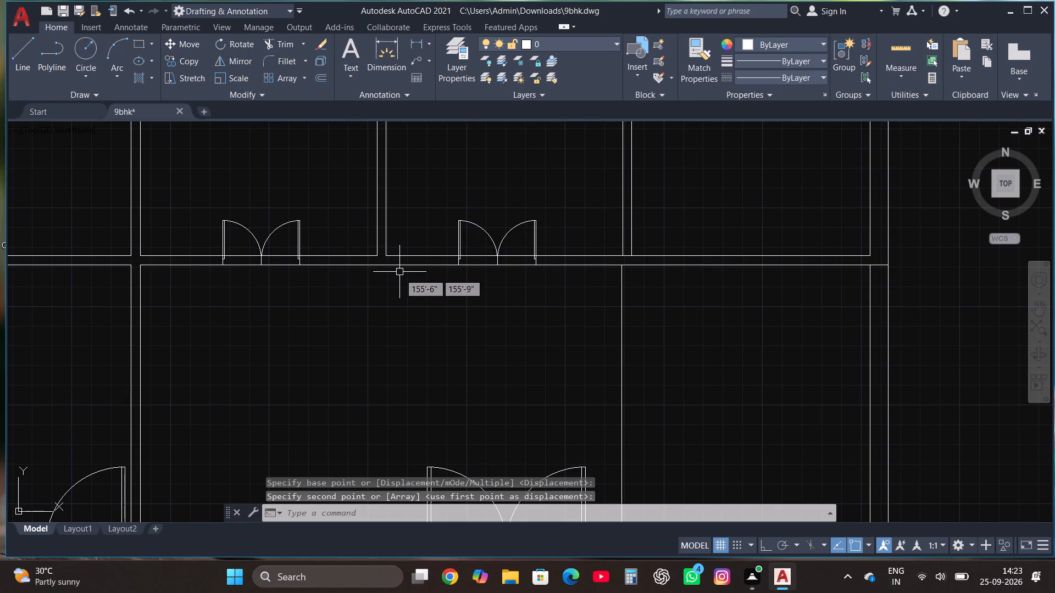
Trim the wall lines across the two single-door openings between the top middle rooms and the middle rooms below them.
{"action": "scroll", "coordinate": [398, 280], "scroll_direction": "down", "scroll_amount": 3}
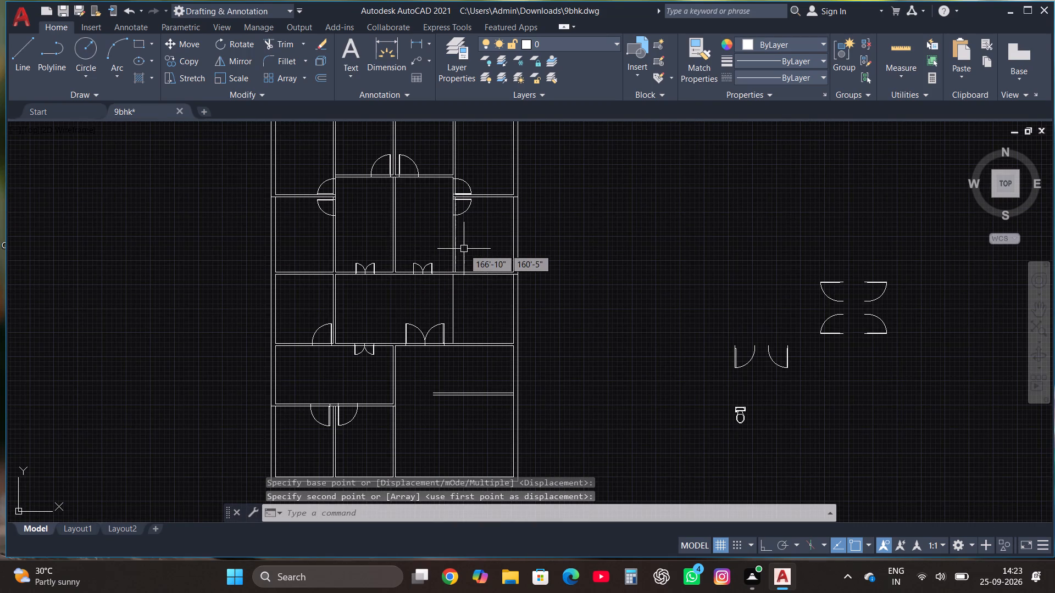
{"action": "scroll", "coordinate": [438, 303], "scroll_direction": "down", "scroll_amount": 1}
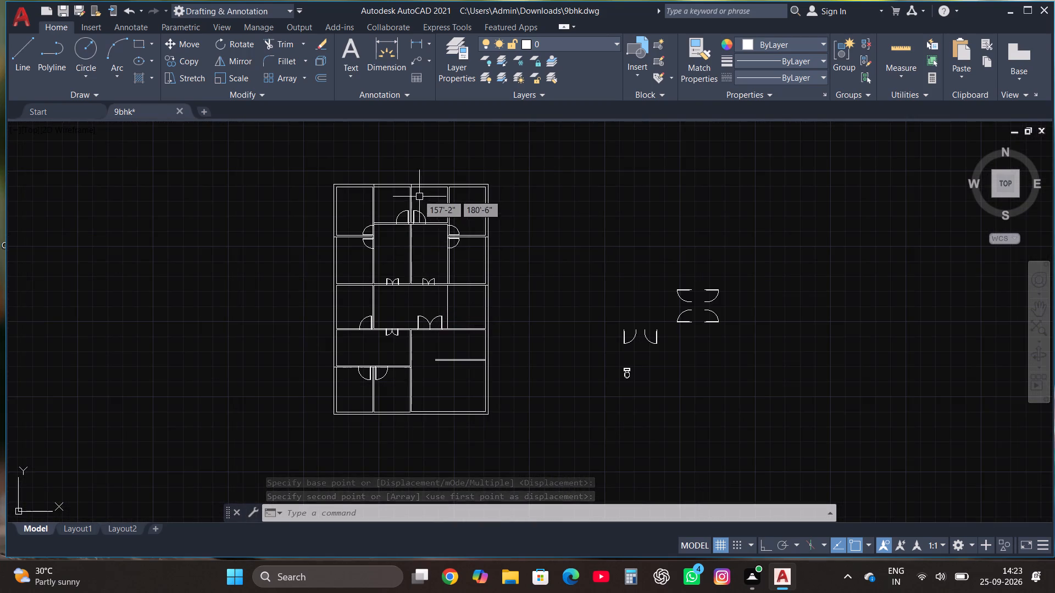
{"action": "scroll", "coordinate": [415, 193], "scroll_direction": "up", "scroll_amount": 3}
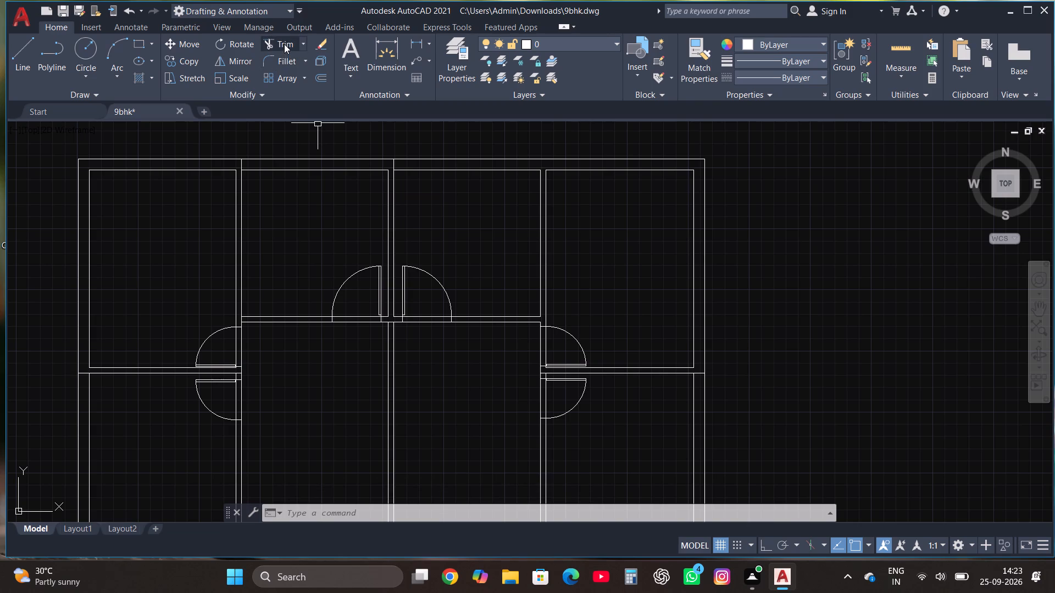
{"action": "left_click", "coordinate": [284, 44]}
{"action": "scroll", "coordinate": [366, 299], "scroll_direction": "up", "scroll_amount": 2}
{"action": "left_click", "coordinate": [366, 299]}
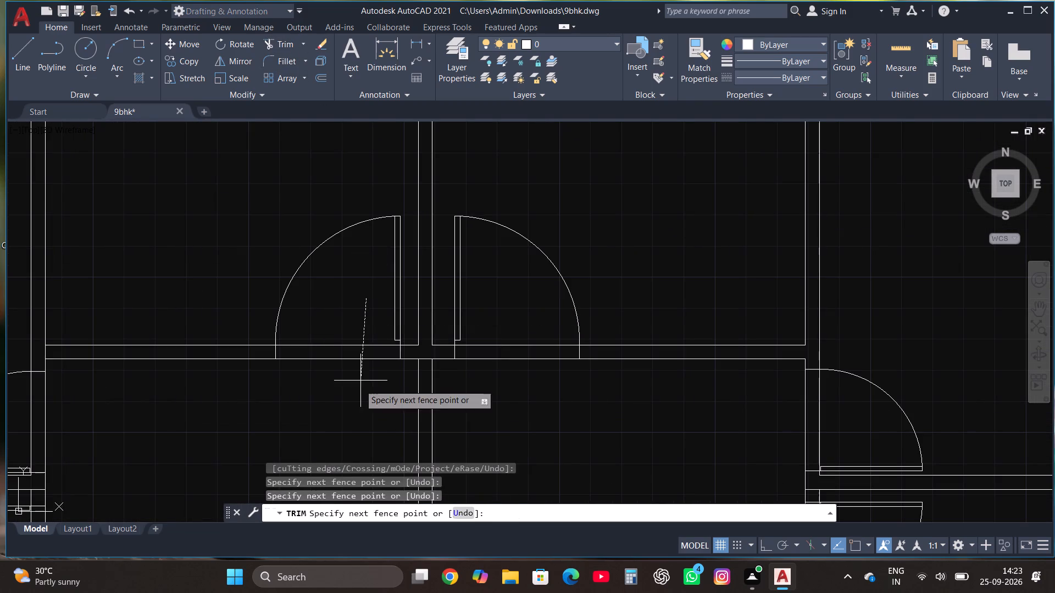
{"action": "left_click", "coordinate": [358, 398]}
{"action": "left_click", "coordinate": [510, 383]}
{"action": "left_click", "coordinate": [511, 322]}
Trim the wall lines across the four single-door openings in the partition walls on both sides of the middle rooms.
{"action": "scroll", "coordinate": [509, 329], "scroll_direction": "down", "scroll_amount": 1}
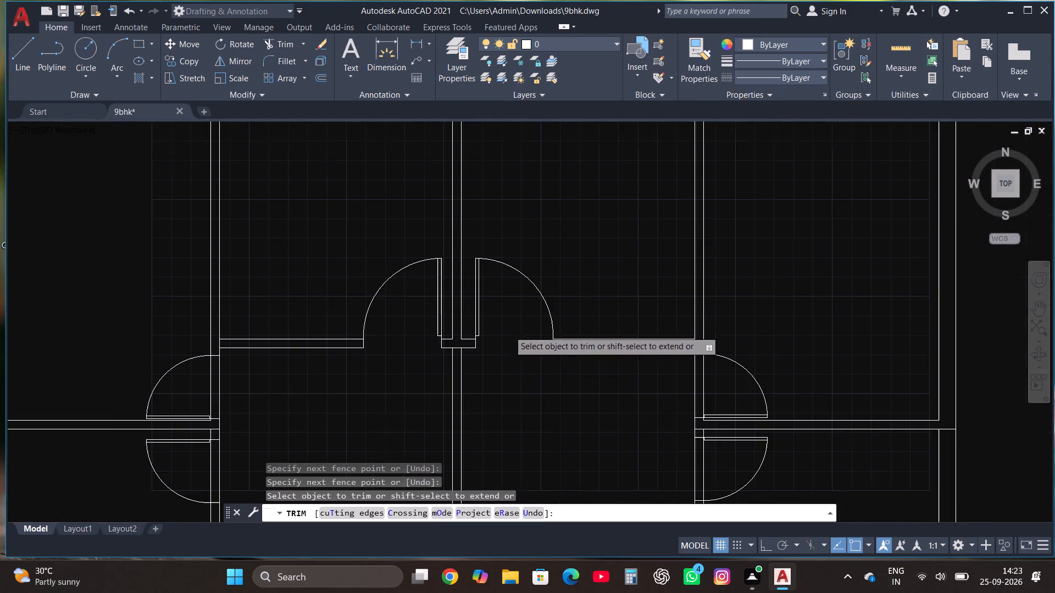
{"action": "left_click", "coordinate": [190, 390]}
{"action": "left_click", "coordinate": [253, 383]}
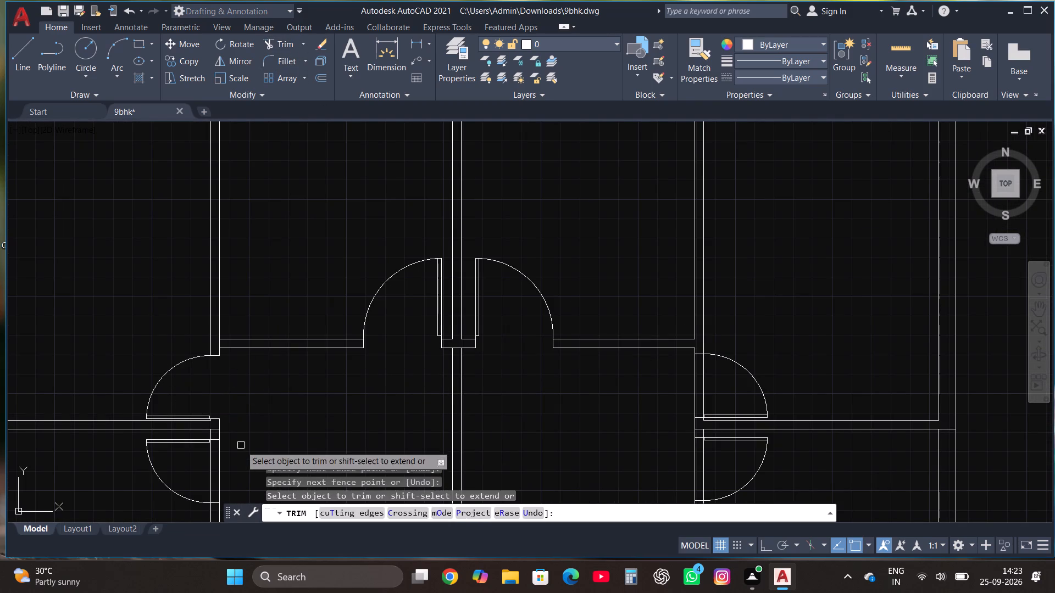
{"action": "left_click", "coordinate": [198, 468]}
{"action": "left_click", "coordinate": [266, 429]}
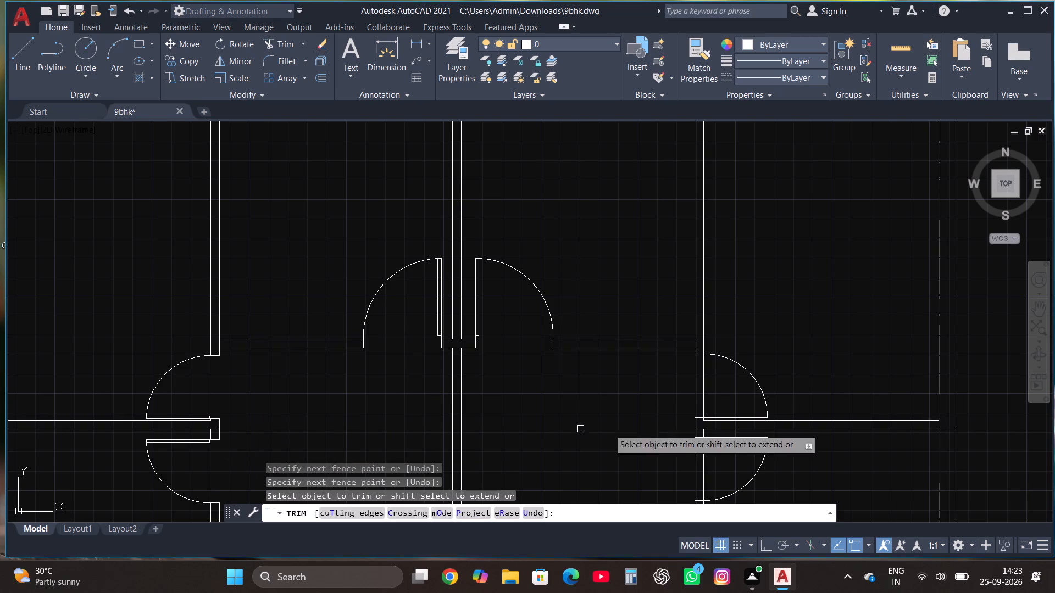
{"action": "left_click", "coordinate": [728, 398]}
{"action": "left_click", "coordinate": [617, 393]}
{"action": "scroll", "coordinate": [665, 311], "scroll_direction": "down", "scroll_amount": 2}
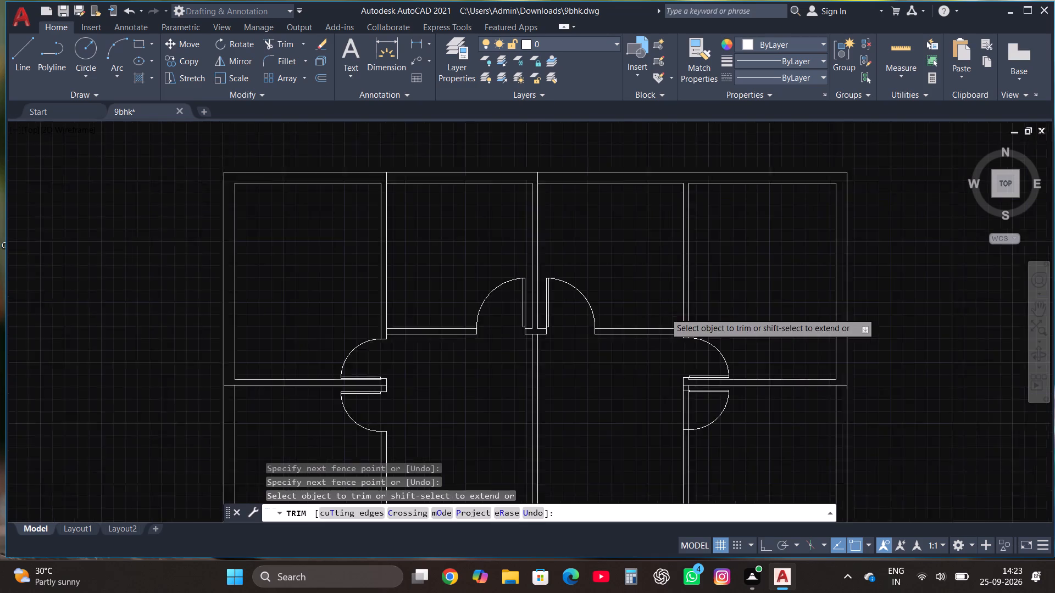
{"action": "scroll", "coordinate": [673, 376], "scroll_direction": "up", "scroll_amount": 2}
{"action": "left_click", "coordinate": [699, 372]}
{"action": "left_click", "coordinate": [598, 373]}
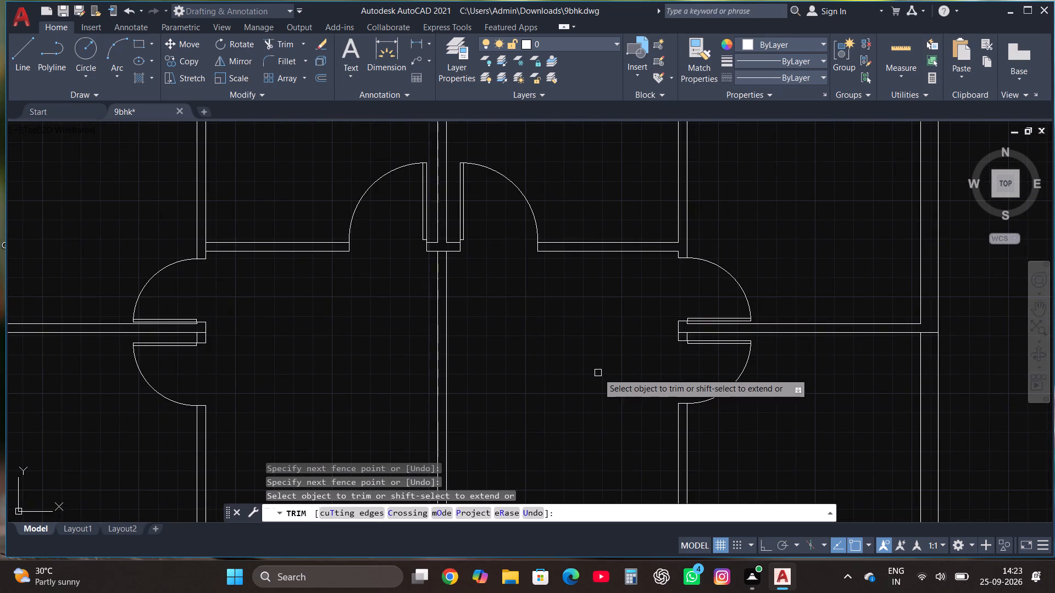
Trim both face lines of the hall's top wall across the two small double-door openings.
{"action": "scroll", "coordinate": [560, 228], "scroll_direction": "down", "scroll_amount": 2}
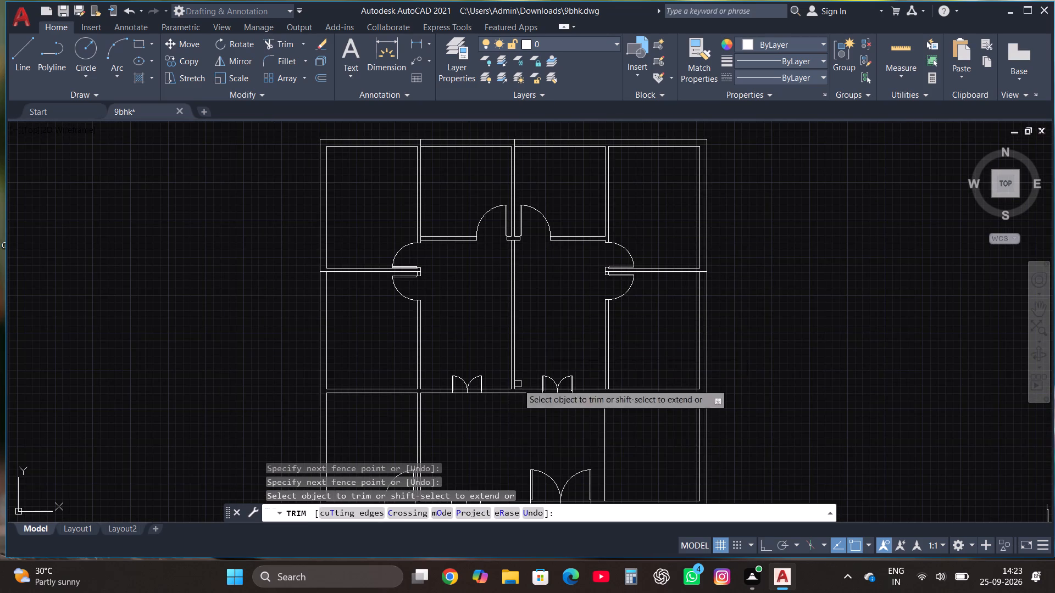
{"action": "scroll", "coordinate": [454, 419], "scroll_direction": "up", "scroll_amount": 1}
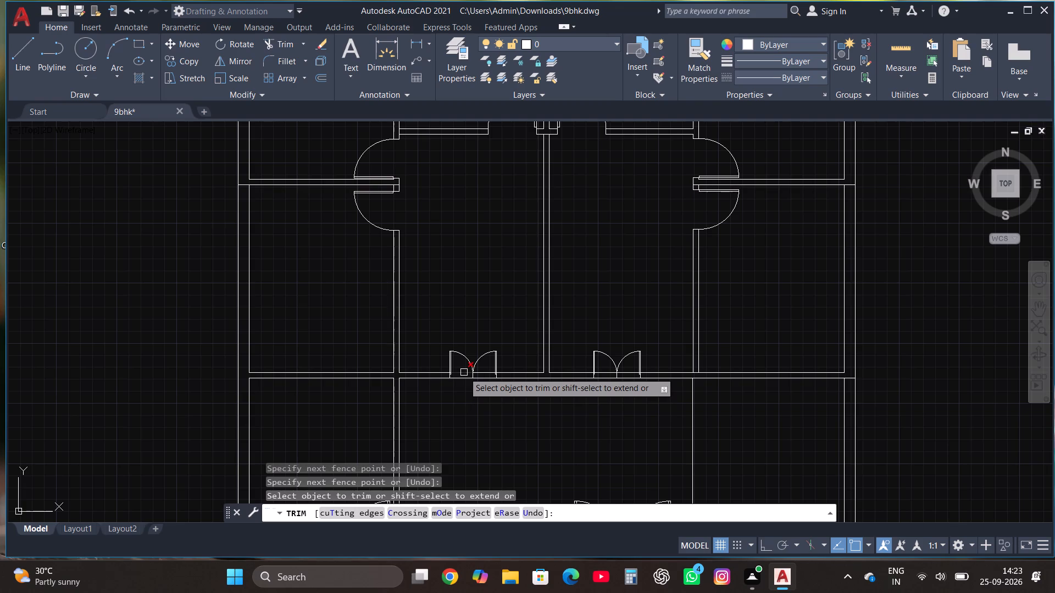
{"action": "left_click", "coordinate": [464, 372]}
{"action": "left_click", "coordinate": [464, 377]}
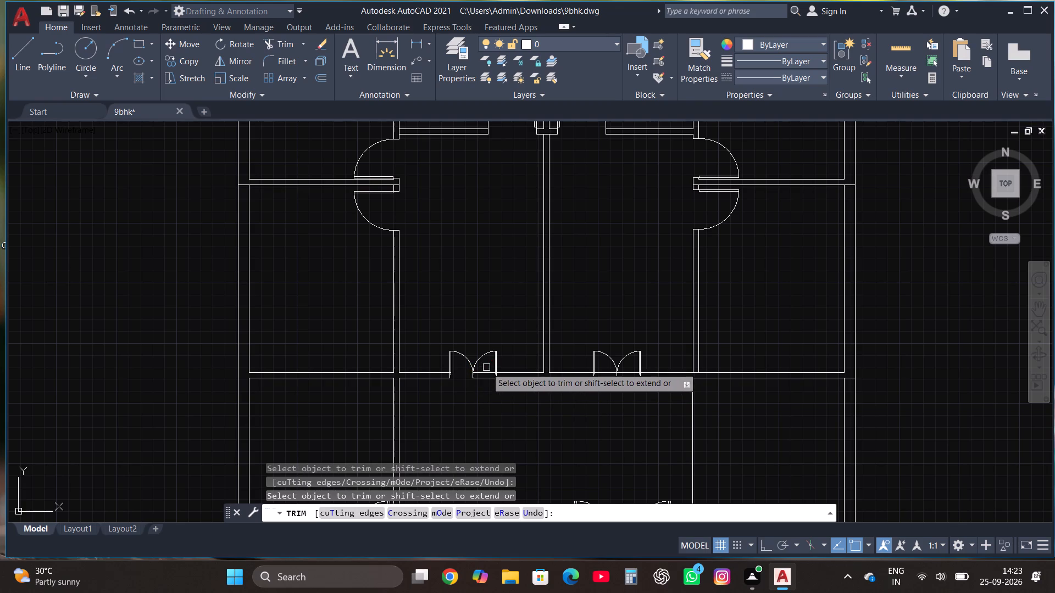
{"action": "left_click", "coordinate": [486, 367]}
{"action": "left_click", "coordinate": [484, 397]}
{"action": "scroll", "coordinate": [614, 396], "scroll_direction": "up", "scroll_amount": 2}
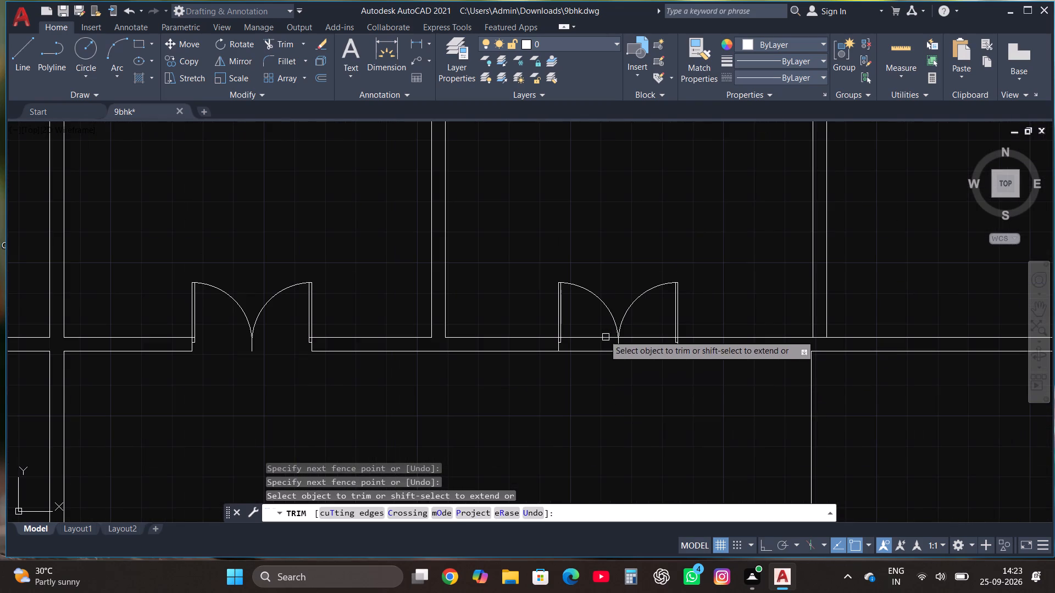
{"action": "left_click", "coordinate": [596, 329]}
{"action": "left_click", "coordinate": [594, 368]}
{"action": "left_click", "coordinate": [641, 328]}
{"action": "left_click", "coordinate": [628, 414]}
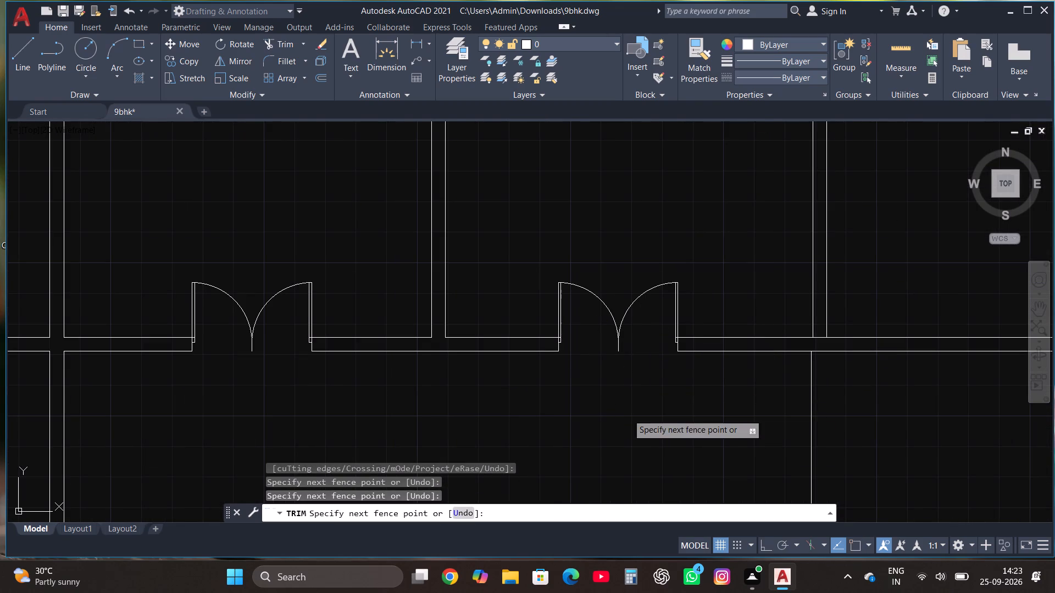
Trim the wall lines across the single-door opening at the bottom of the room west of the hall.
{"action": "scroll", "coordinate": [587, 289], "scroll_direction": "down", "scroll_amount": 4}
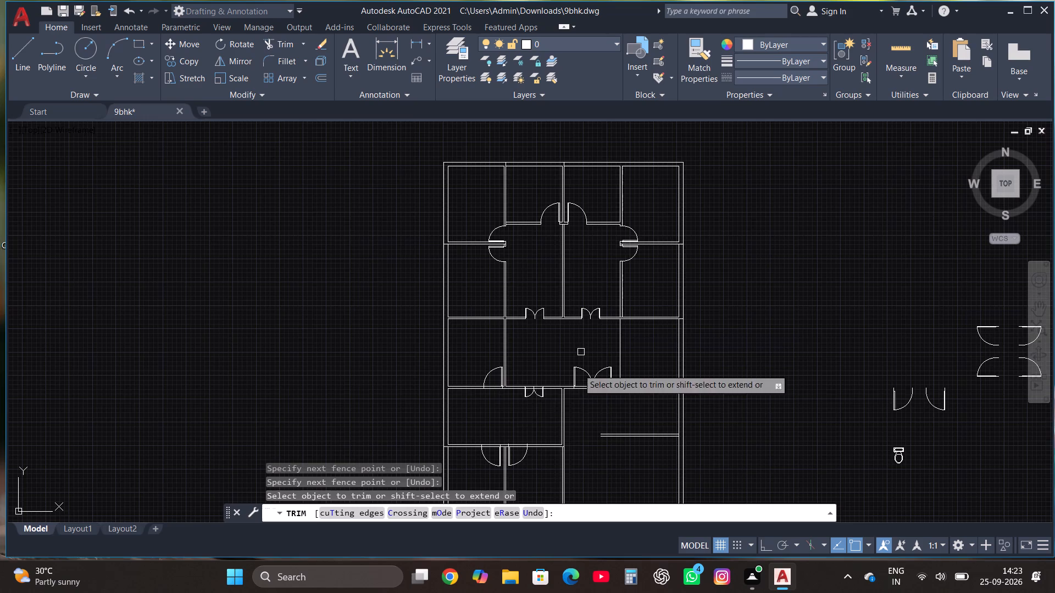
{"action": "scroll", "coordinate": [490, 397], "scroll_direction": "up", "scroll_amount": 3}
{"action": "left_click_drag", "start_coordinate": [498, 348], "coordinate": [501, 354]}
{"action": "left_click", "coordinate": [501, 395]}
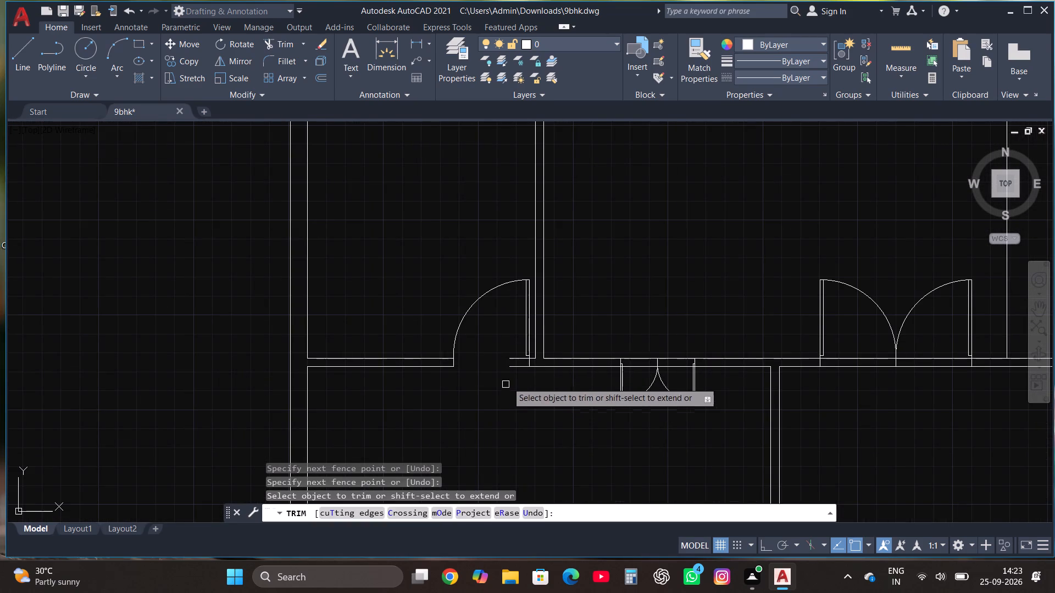
{"action": "left_click", "coordinate": [518, 361]}
{"action": "left_click", "coordinate": [518, 366]}
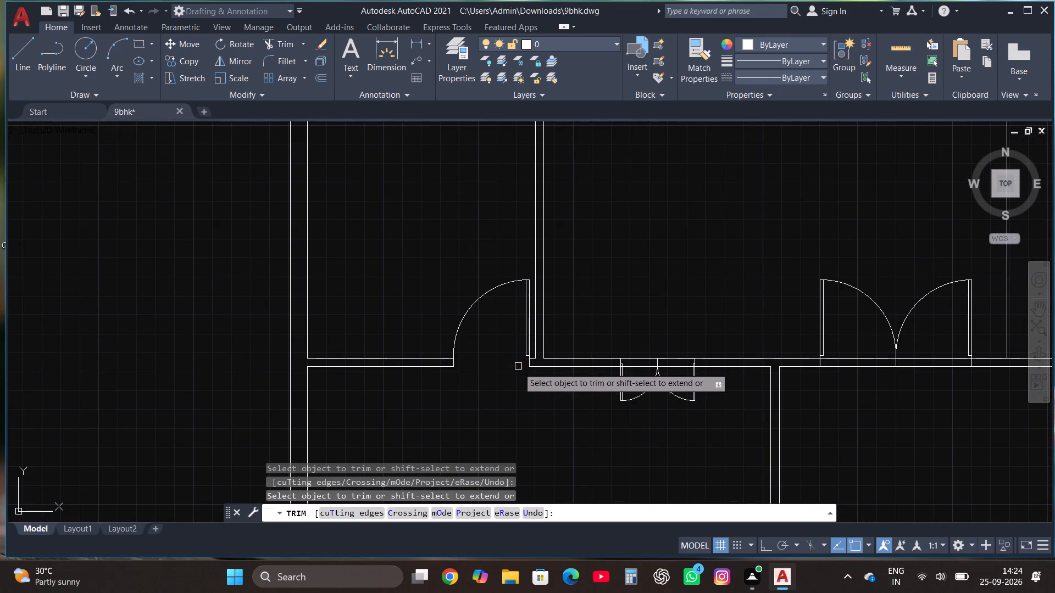
Trim the hall's bottom wall lines across the small double-door opening and the large double-door opening.
{"action": "left_click", "coordinate": [646, 372]}
{"action": "left_click", "coordinate": [645, 332]}
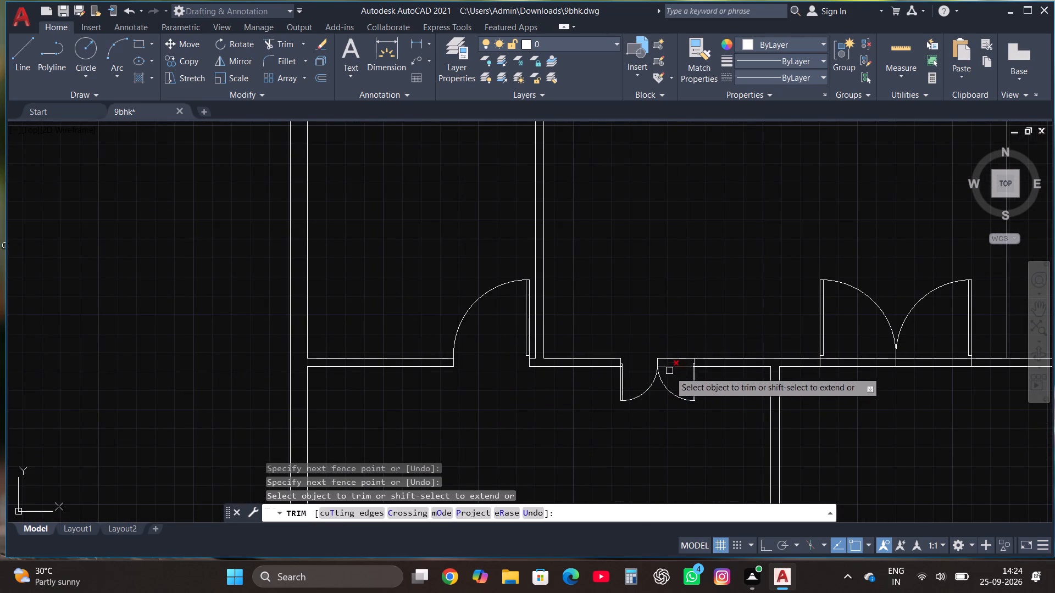
{"action": "left_click", "coordinate": [673, 376]}
{"action": "left_click", "coordinate": [668, 336]}
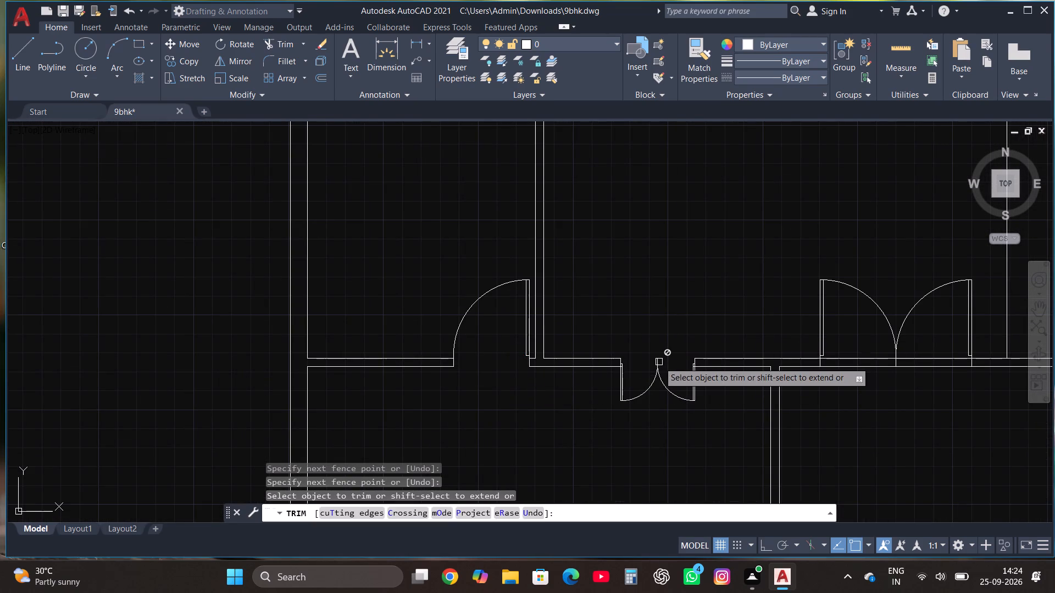
{"action": "scroll", "coordinate": [392, 380], "scroll_direction": "down", "scroll_amount": 2}
{"action": "scroll", "coordinate": [585, 394], "scroll_direction": "up", "scroll_amount": 3}
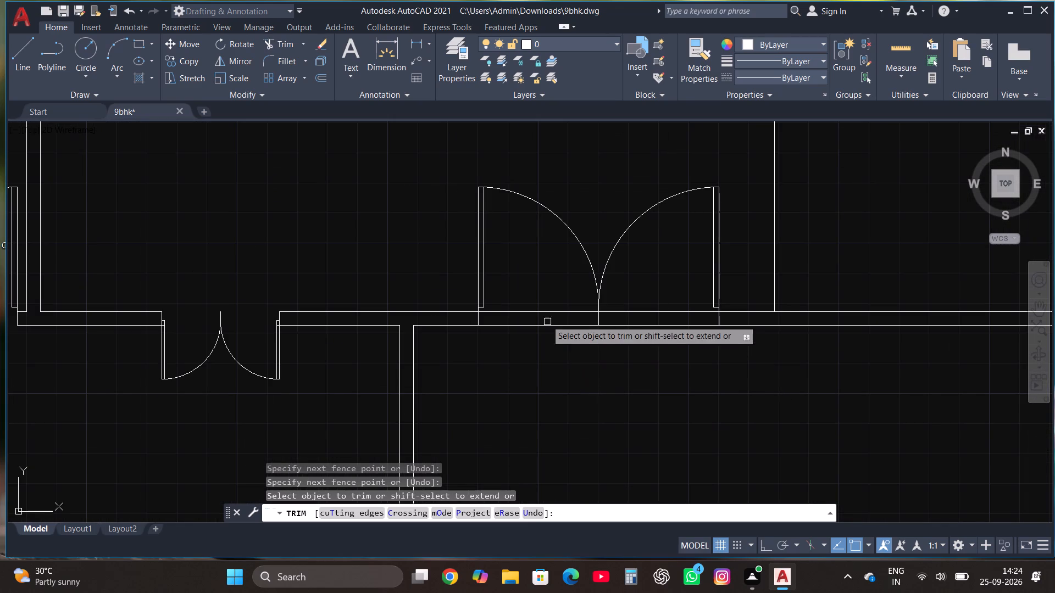
{"action": "left_click", "coordinate": [538, 299]}
{"action": "left_click", "coordinate": [538, 370]}
{"action": "left_click", "coordinate": [641, 301]}
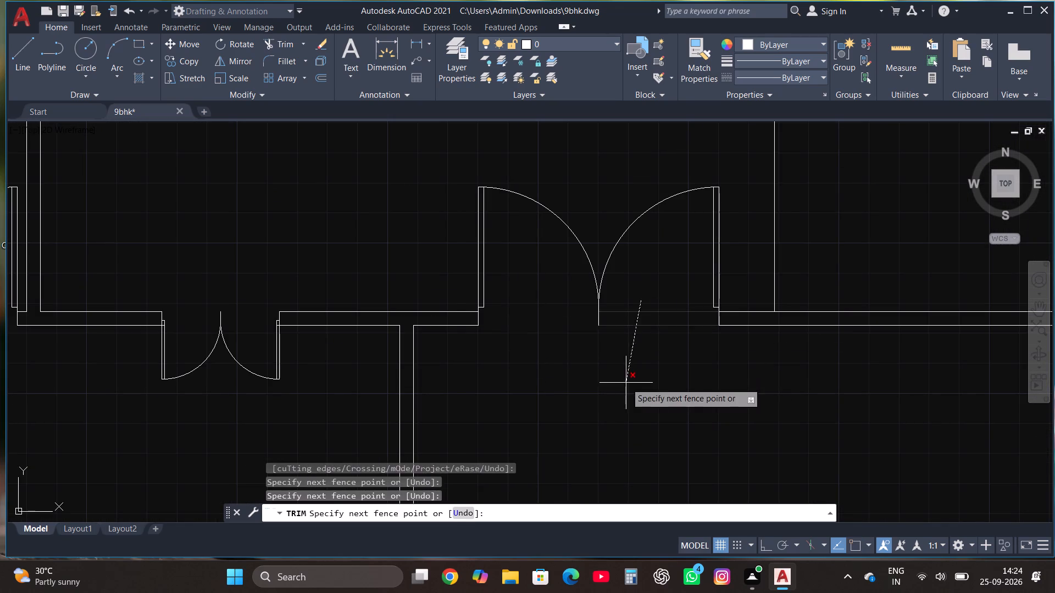
{"action": "left_click", "coordinate": [626, 383]}
Trim the bottom wall lines of the wide lower-left room across its two single-door openings.
{"action": "scroll", "coordinate": [626, 317], "scroll_direction": "down", "scroll_amount": 3}
{"action": "scroll", "coordinate": [463, 418], "scroll_direction": "up", "scroll_amount": 2}
{"action": "left_click", "coordinate": [463, 418]}
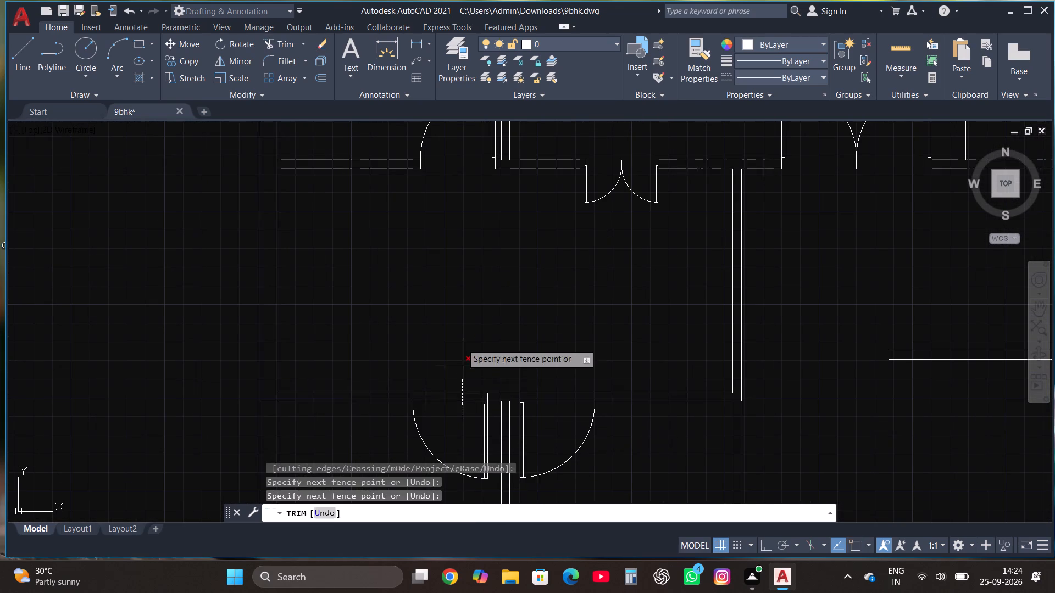
{"action": "left_click", "coordinate": [462, 343]}
{"action": "left_click", "coordinate": [534, 407]}
{"action": "left_click", "coordinate": [537, 353]}
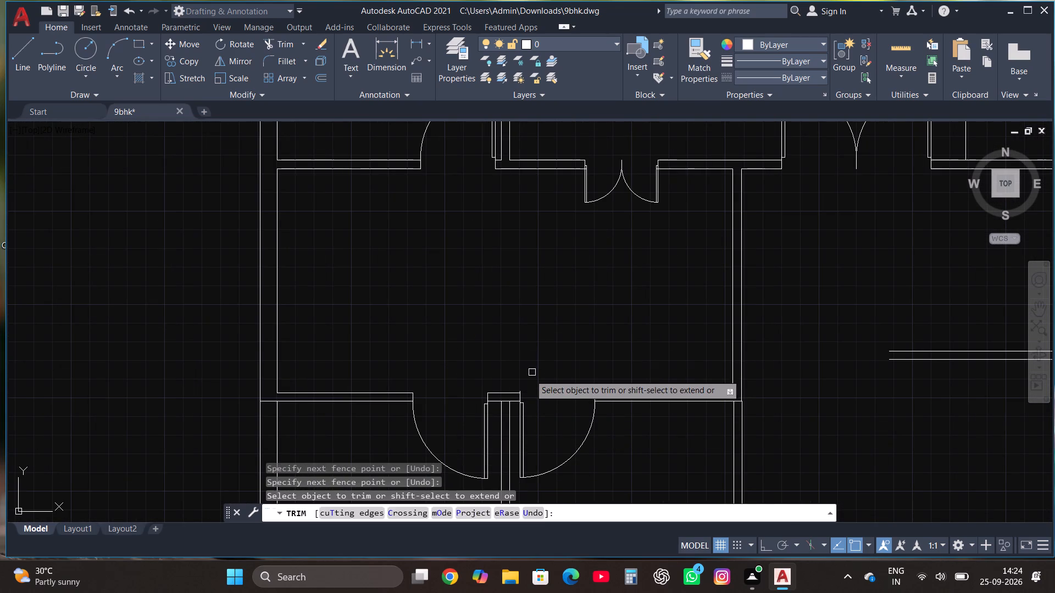
{"action": "scroll", "coordinate": [519, 389], "scroll_direction": "up", "scroll_amount": 3}
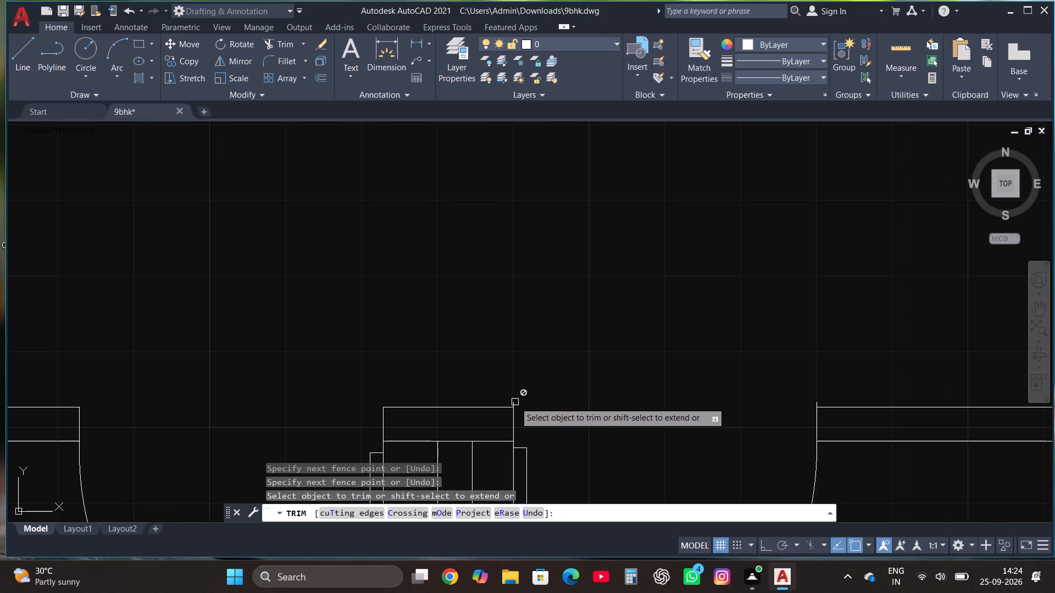
{"action": "left_click", "coordinate": [515, 402]}
{"action": "key", "text": "Escape"}
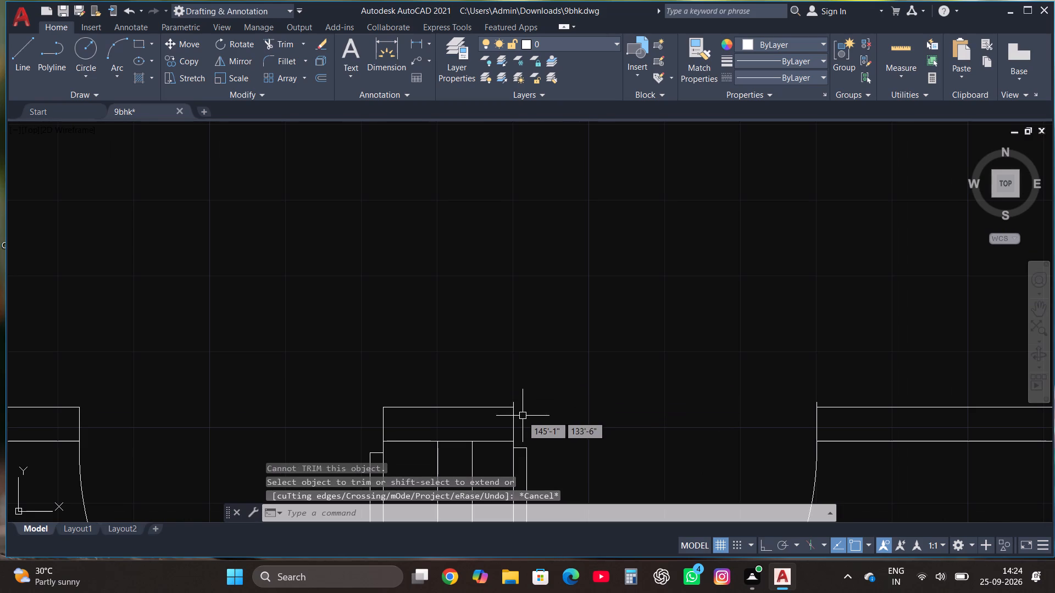
Move the right-hand single door below the wide lower-left room down so its jamb end meets the wall's upper face line.
{"action": "left_click", "coordinate": [514, 405]}
{"action": "left_click", "coordinate": [185, 44]}
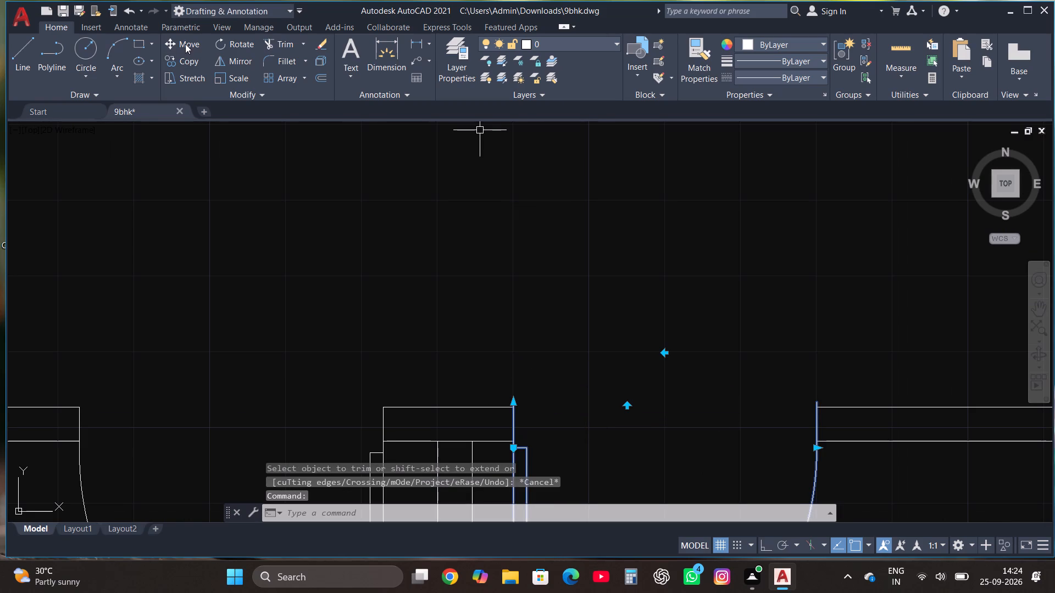
{"action": "scroll", "coordinate": [491, 456], "scroll_direction": "up", "scroll_amount": 3}
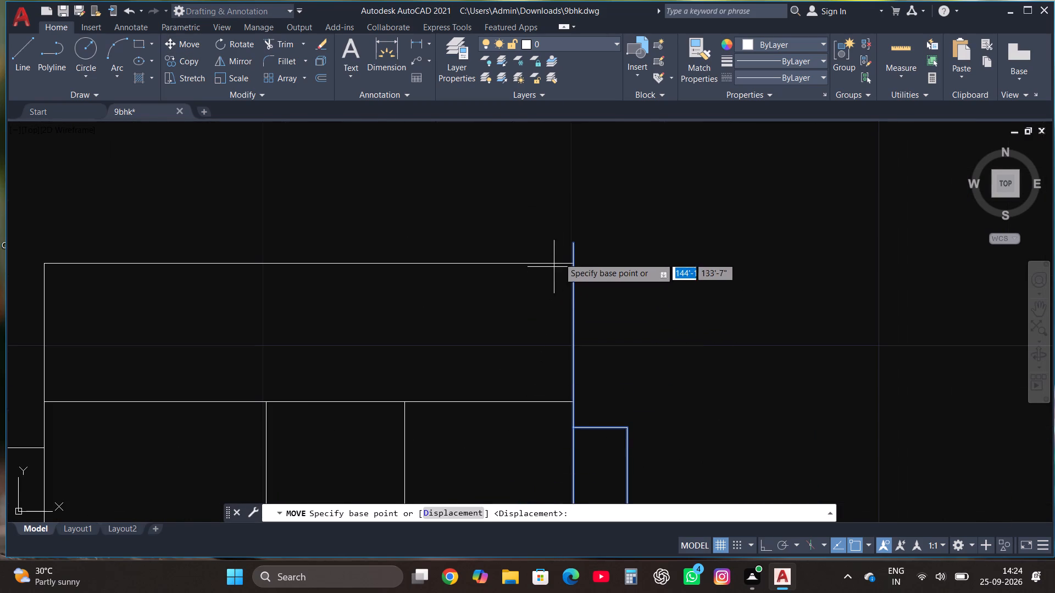
{"action": "left_click", "coordinate": [571, 244]}
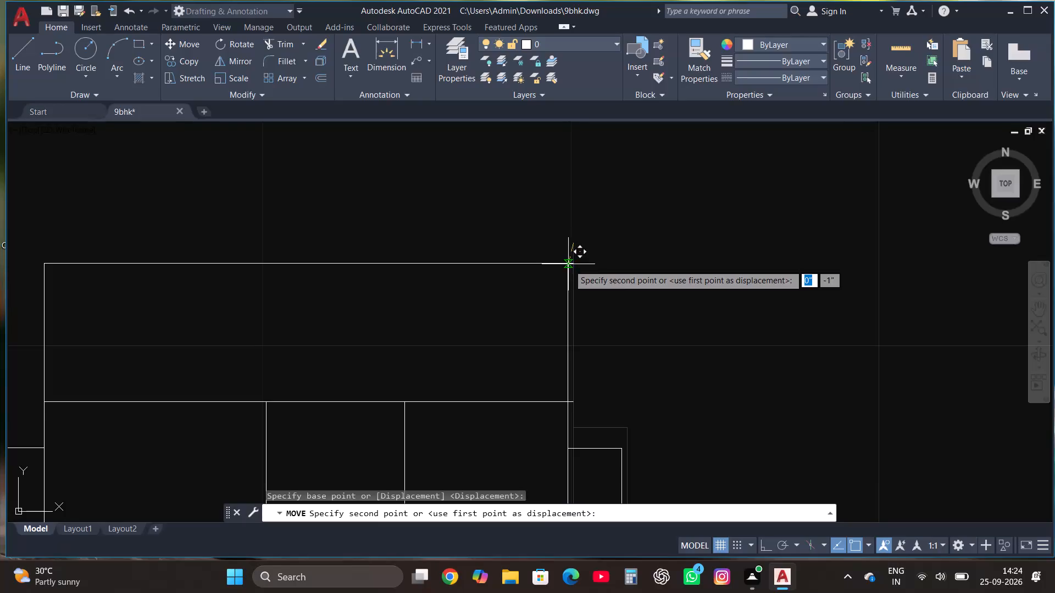
{"action": "left_click", "coordinate": [573, 263]}
{"action": "key", "text": "Escape"}
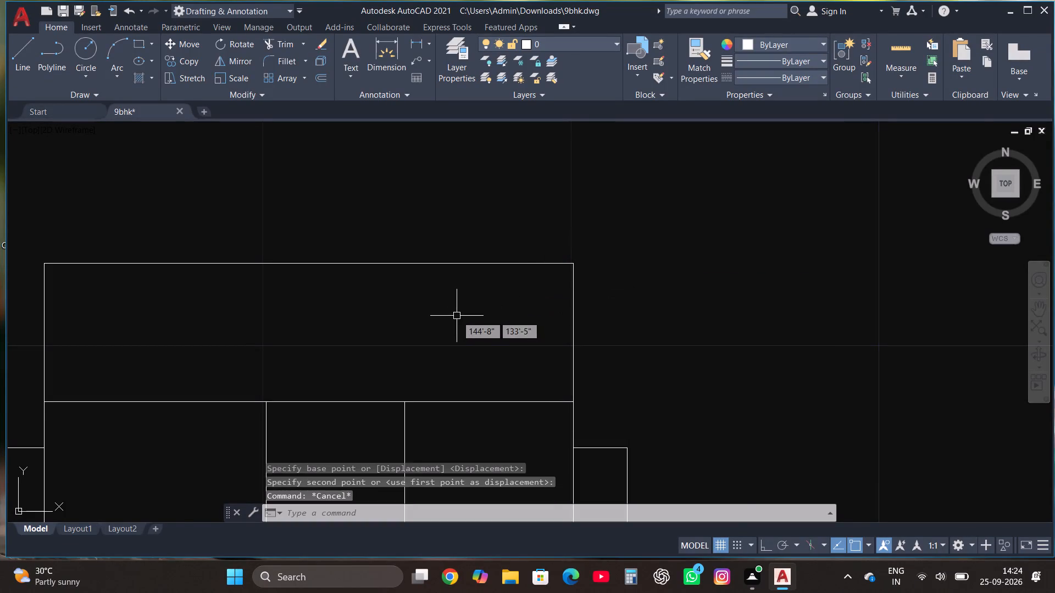
{"action": "scroll", "coordinate": [457, 327], "scroll_direction": "down", "scroll_amount": 7}
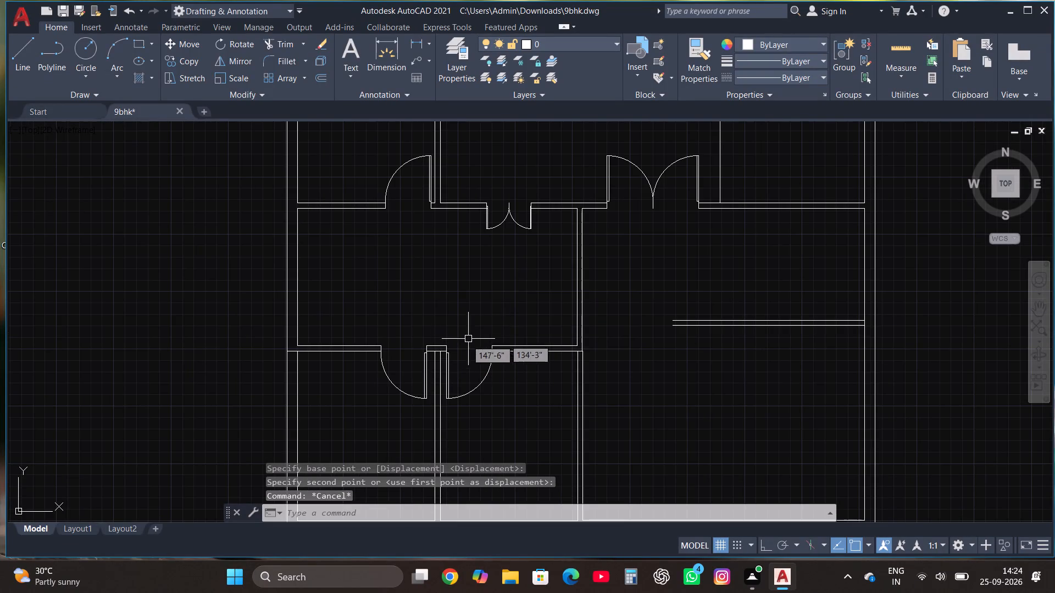
Draw a line from the east outer wall along the short partition's upper face, 3' then 1' west, then up into the wall above.
{"action": "scroll", "coordinate": [407, 378], "scroll_direction": "down", "scroll_amount": 2}
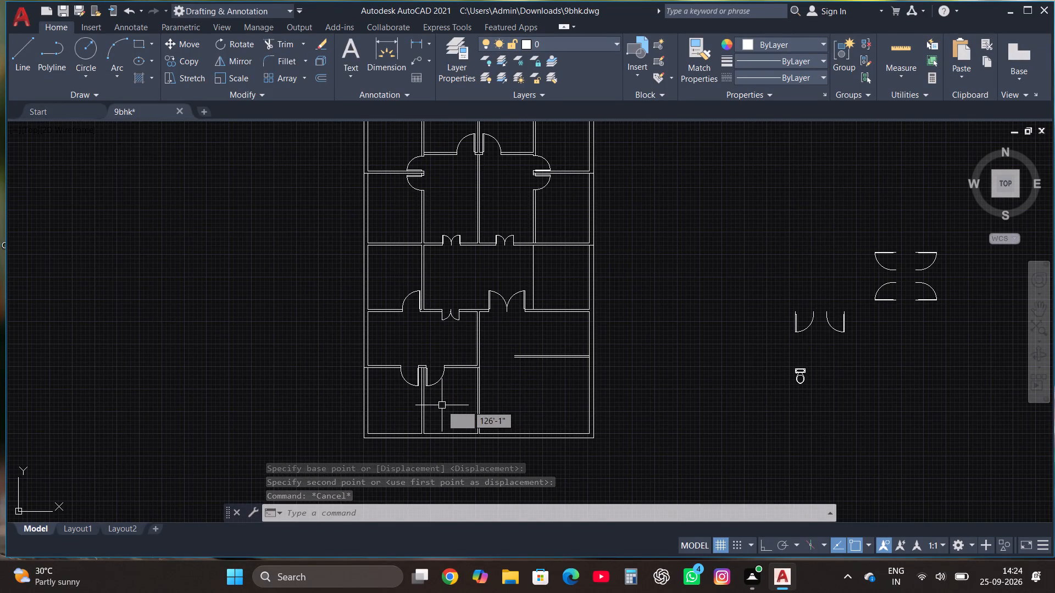
{"action": "scroll", "coordinate": [442, 406], "scroll_direction": "down", "scroll_amount": 1}
{"action": "scroll", "coordinate": [538, 360], "scroll_direction": "up", "scroll_amount": 3}
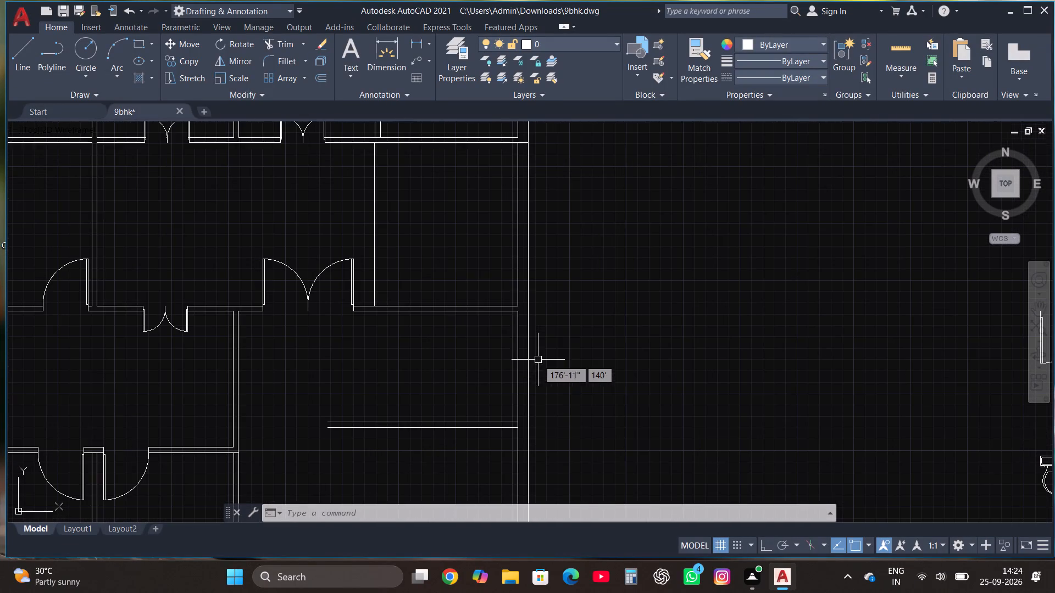
{"action": "left_click", "coordinate": [21, 50]}
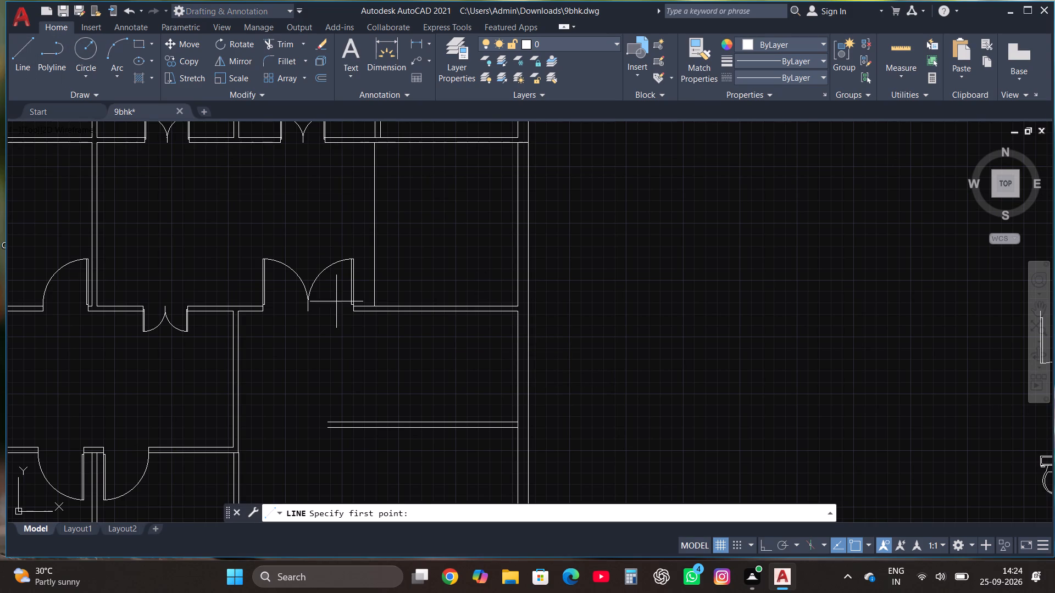
{"action": "left_click", "coordinate": [515, 420]}
{"action": "type", "text": "3'"}
{"action": "key", "text": "Return"}
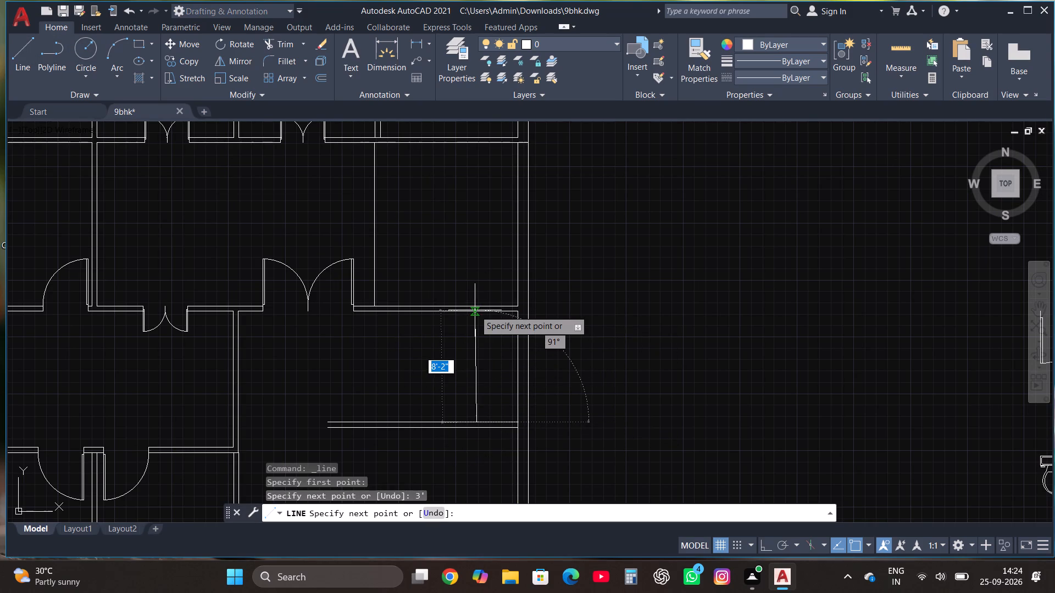
{"action": "key", "text": "F8"}
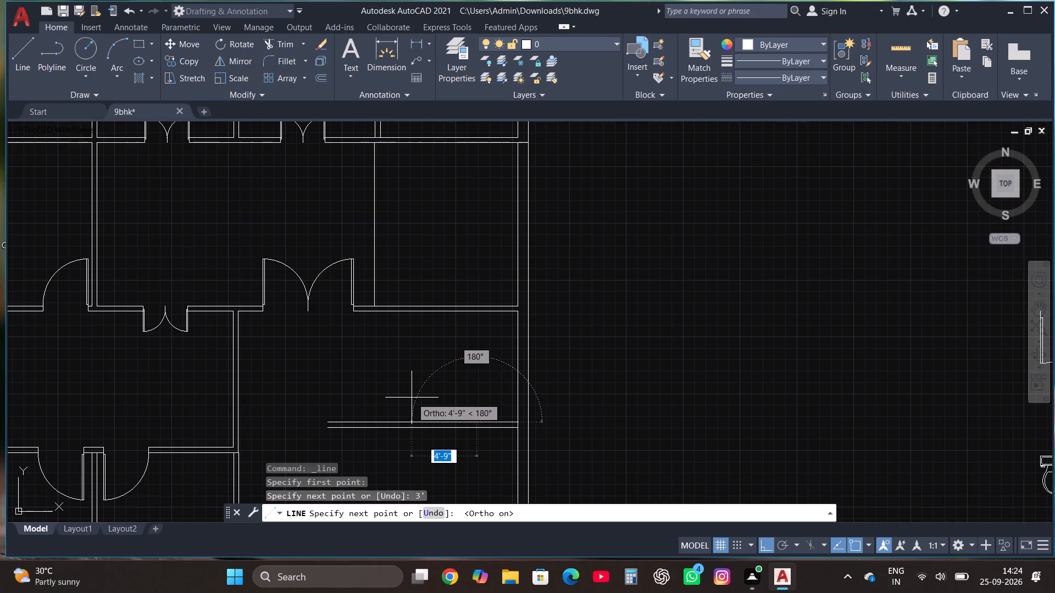
{"action": "type", "text": "1'"}
{"action": "key", "text": "Return"}
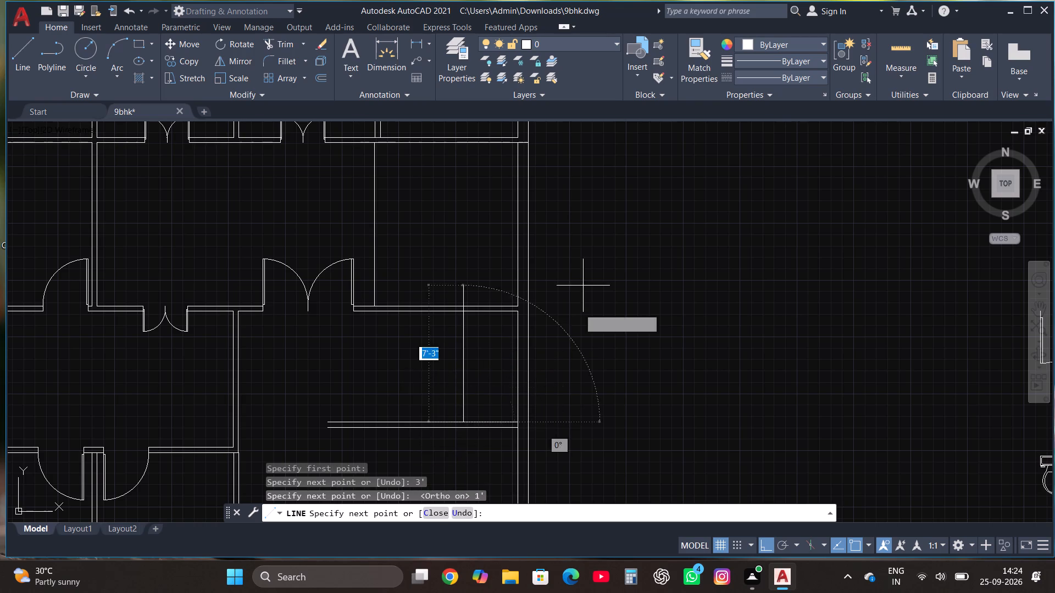
{"action": "scroll", "coordinate": [491, 288], "scroll_direction": "up", "scroll_amount": 4}
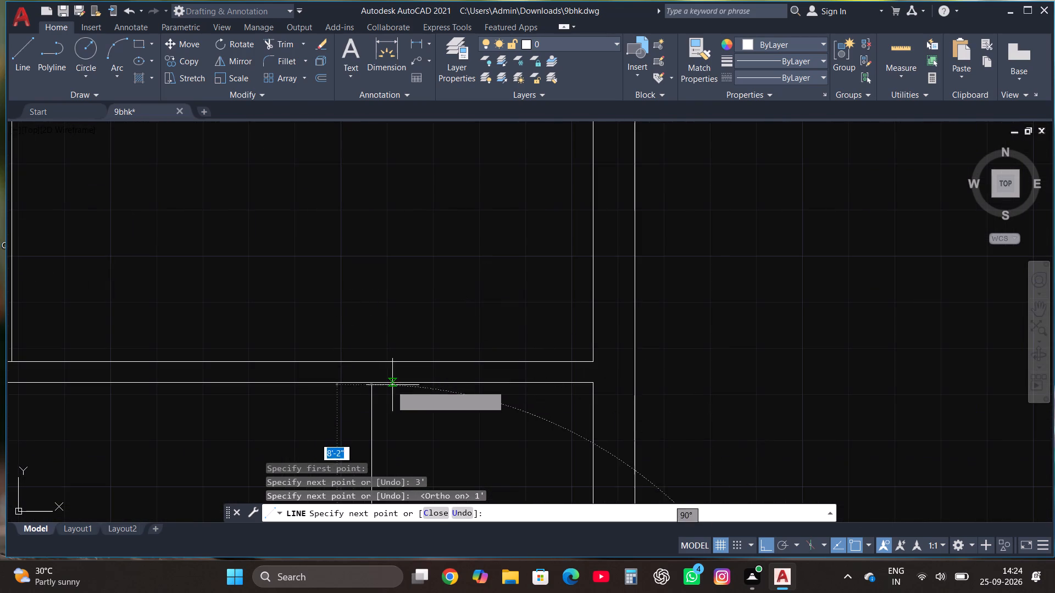
{"action": "left_click", "coordinate": [373, 373]}
{"action": "key", "text": "Escape"}
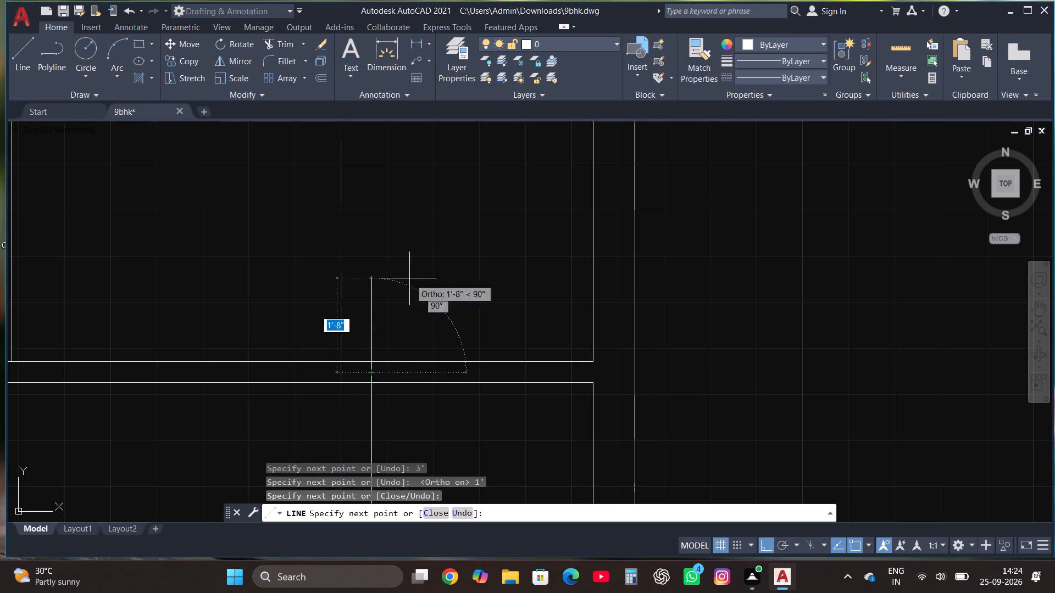
Trim the new vertical line's end where it passes the lower face of the wall above.
{"action": "left_click", "coordinate": [280, 42]}
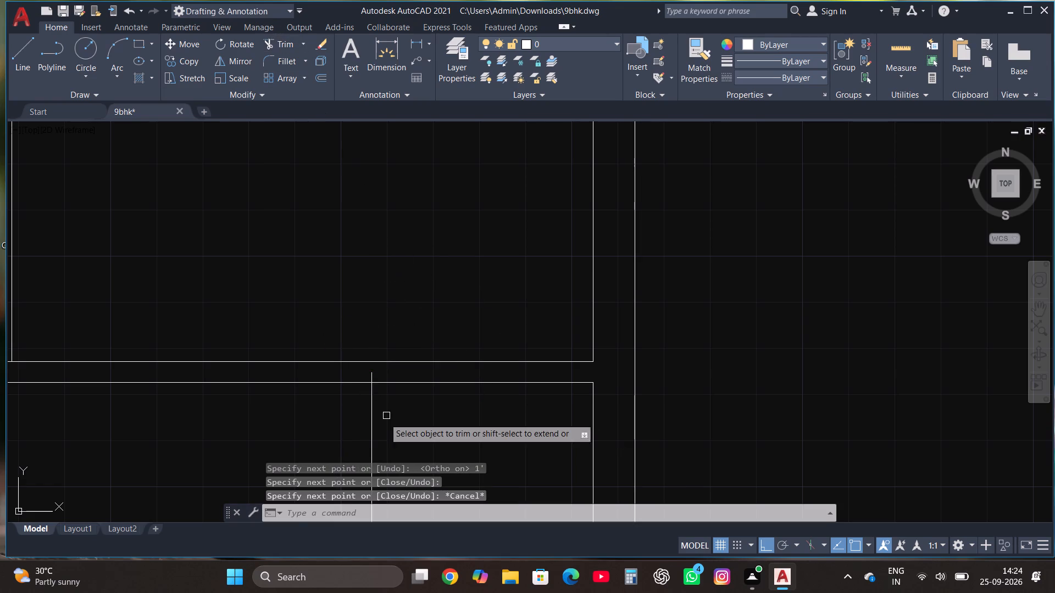
{"action": "left_click", "coordinate": [370, 377]}
{"action": "key", "text": "Escape"}
Draw a vertical line about 8'-11" long from below the hall's thin vertical line, down across the short double-line partition.
{"action": "scroll", "coordinate": [461, 279], "scroll_direction": "down", "scroll_amount": 1}
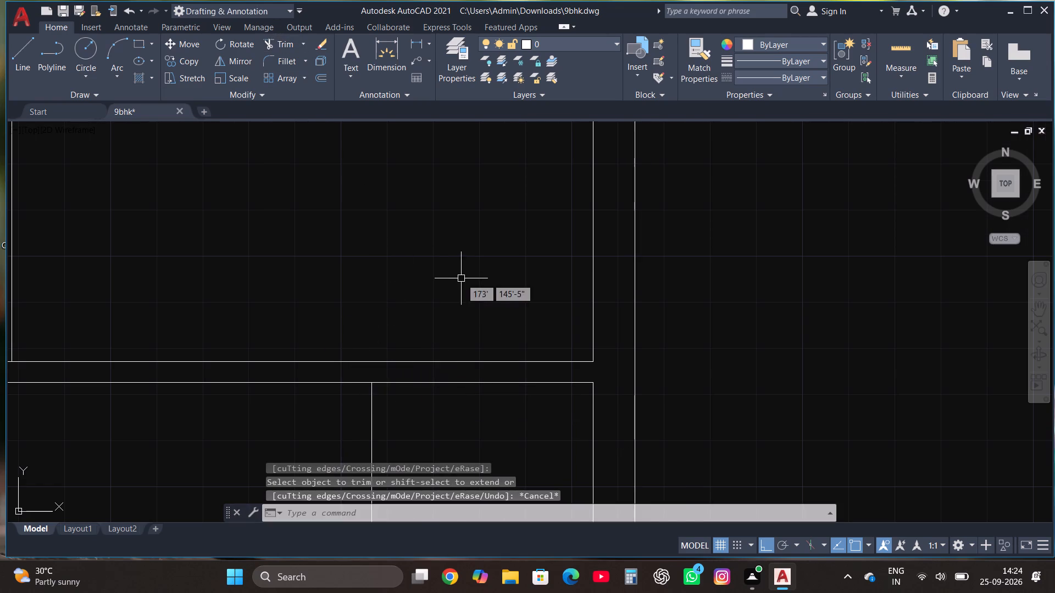
{"action": "scroll", "coordinate": [461, 279], "scroll_direction": "down", "scroll_amount": 2}
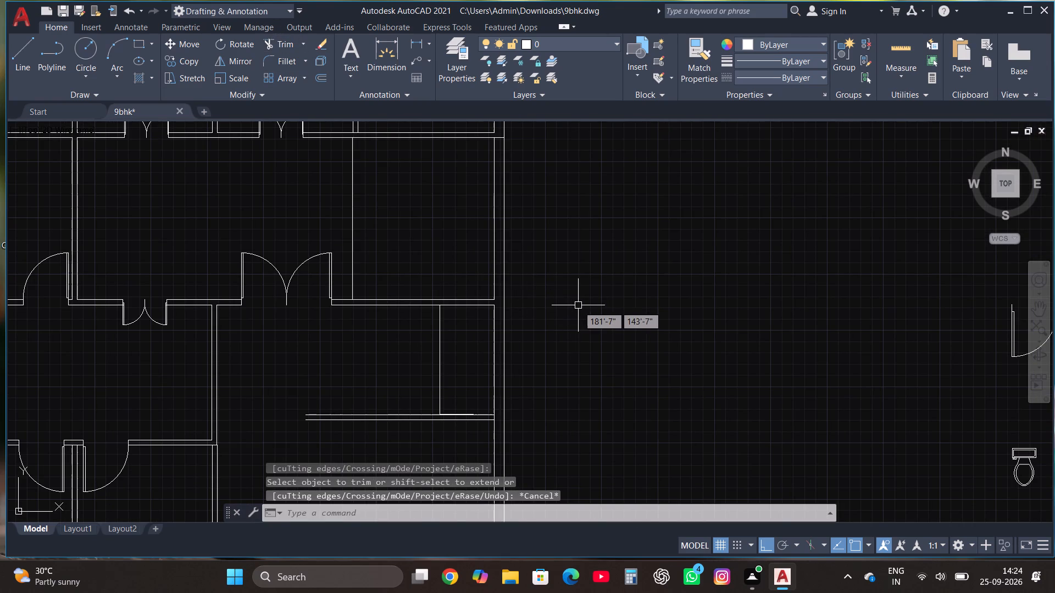
{"action": "scroll", "coordinate": [356, 350], "scroll_direction": "up", "scroll_amount": 1}
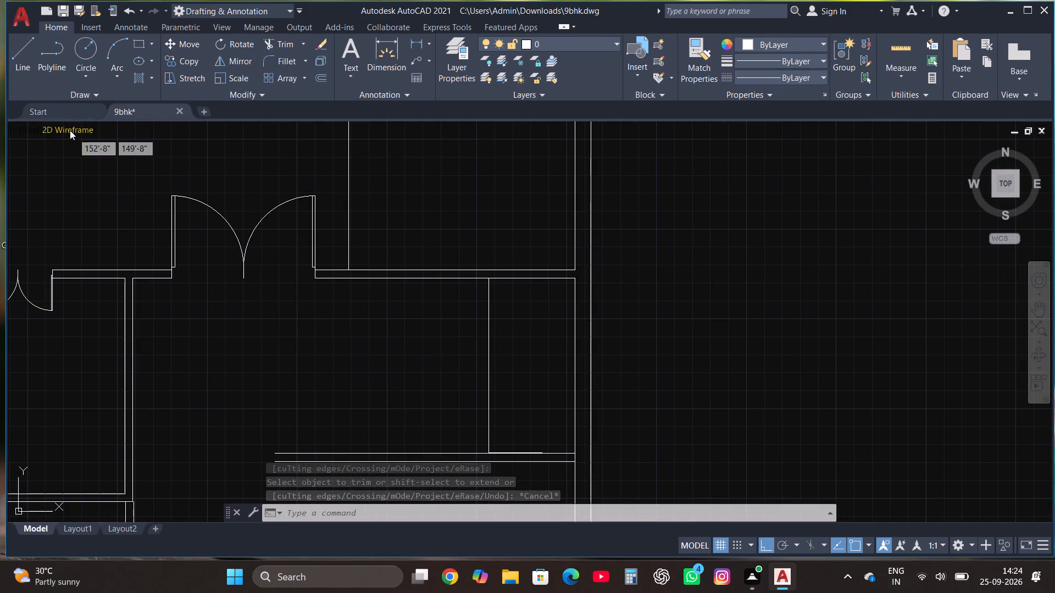
{"action": "left_click", "coordinate": [23, 52]}
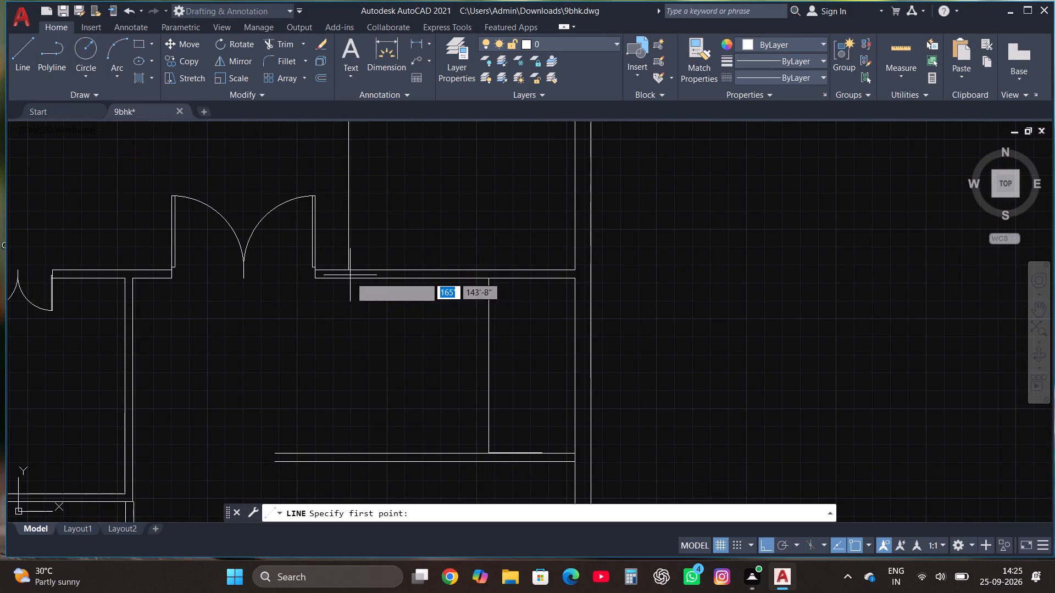
{"action": "left_click", "coordinate": [350, 278]}
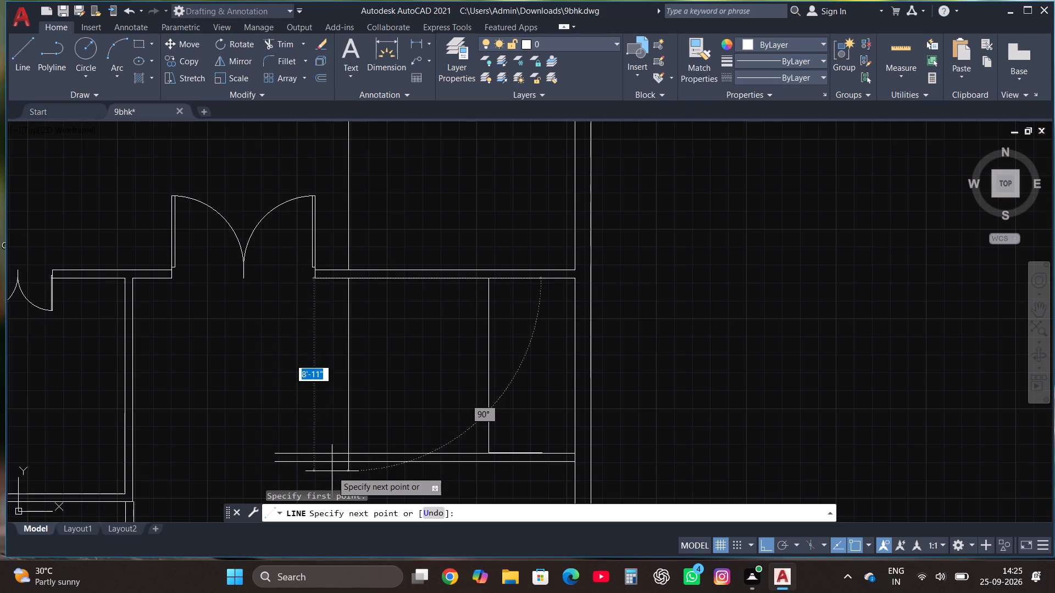
{"action": "left_click", "coordinate": [333, 472]}
Trim the partition lines west of the new vertical line and the vertical line's tail below the partition.
{"action": "left_click", "coordinate": [281, 48]}
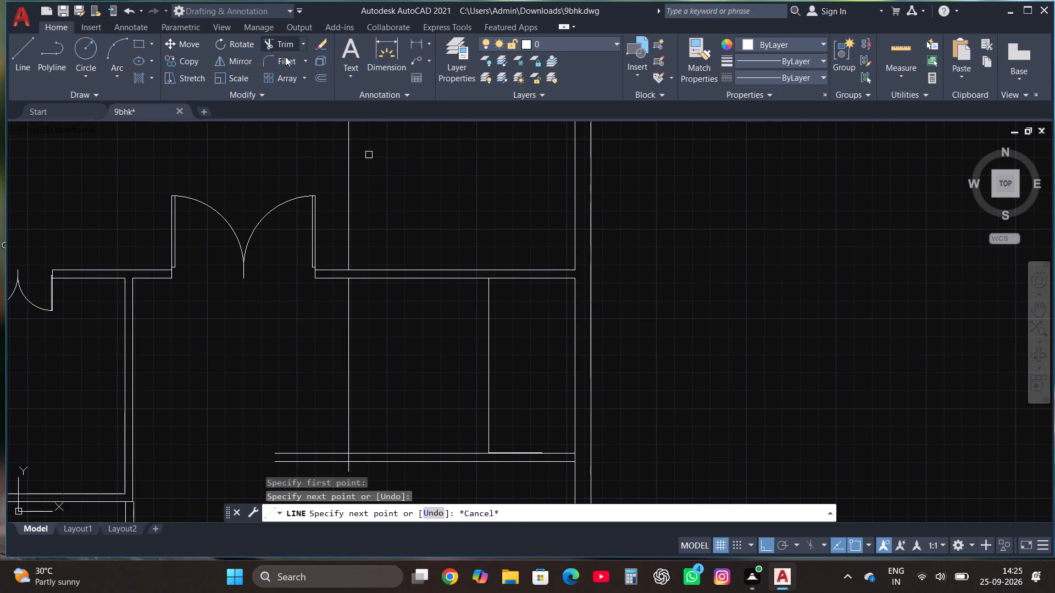
{"action": "left_click", "coordinate": [304, 469]}
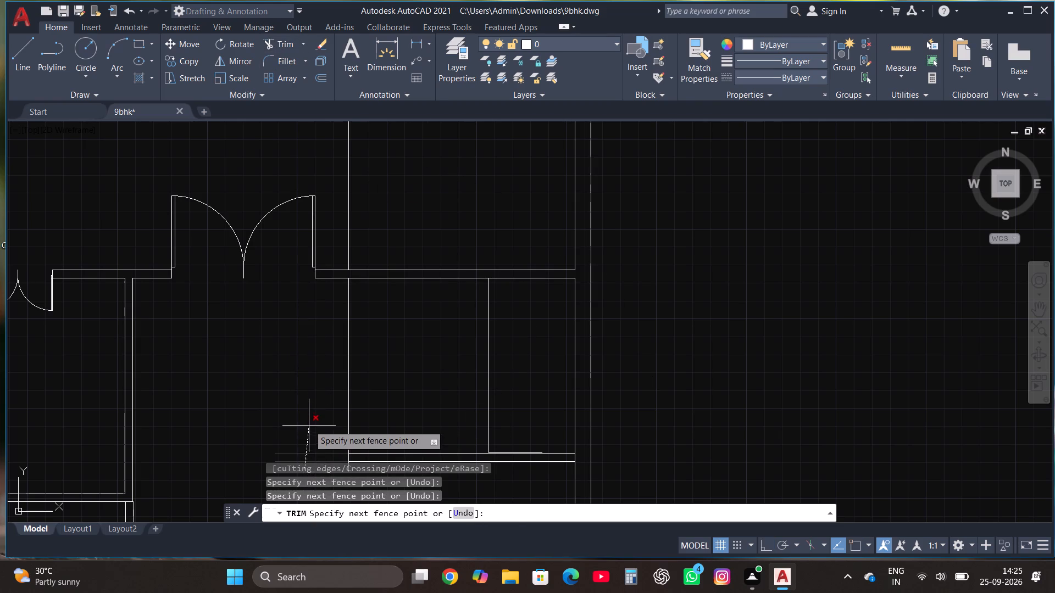
{"action": "left_click", "coordinate": [311, 420]}
{"action": "scroll", "coordinate": [386, 357], "scroll_direction": "down", "scroll_amount": 2}
{"action": "scroll", "coordinate": [371, 443], "scroll_direction": "up", "scroll_amount": 2}
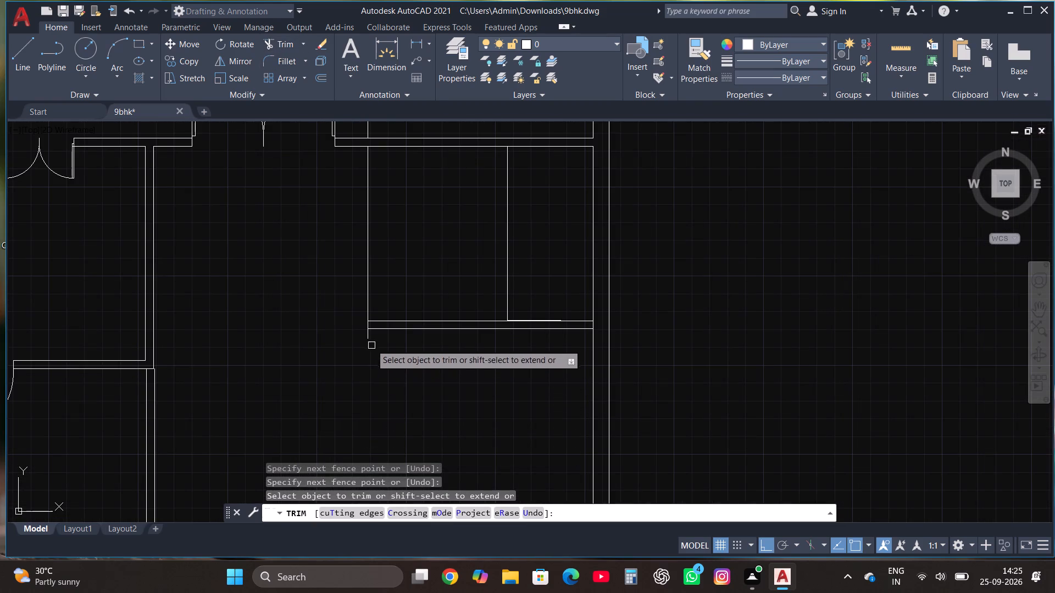
{"action": "left_click", "coordinate": [368, 339]}
{"action": "scroll", "coordinate": [363, 422], "scroll_direction": "down", "scroll_amount": 1}
{"action": "key", "text": "Escape"}
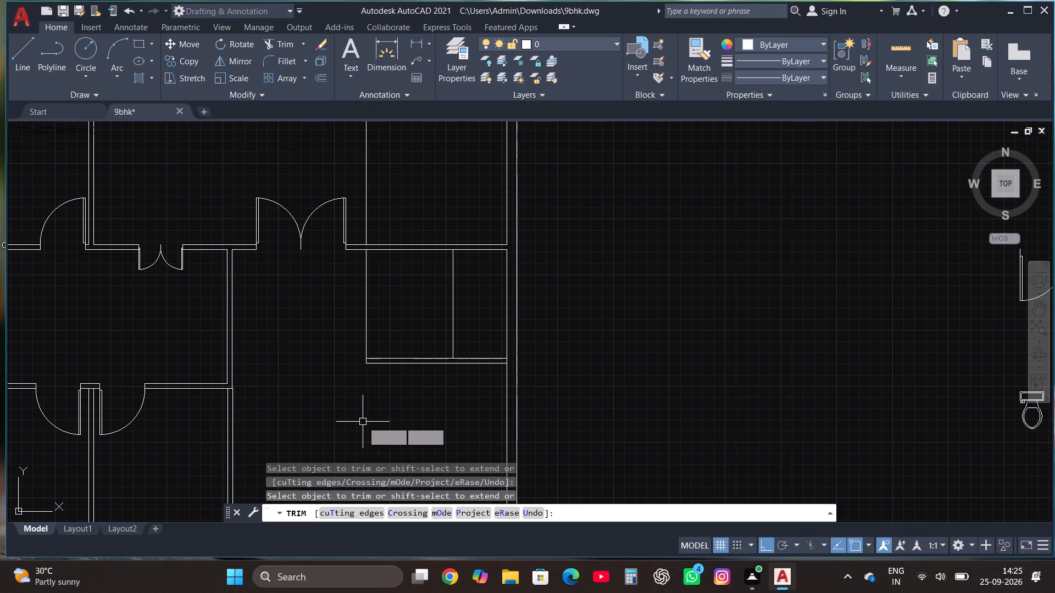
Shift the inner vertical line of the new enclosure 1' east.
{"action": "left_click", "coordinate": [454, 313]}
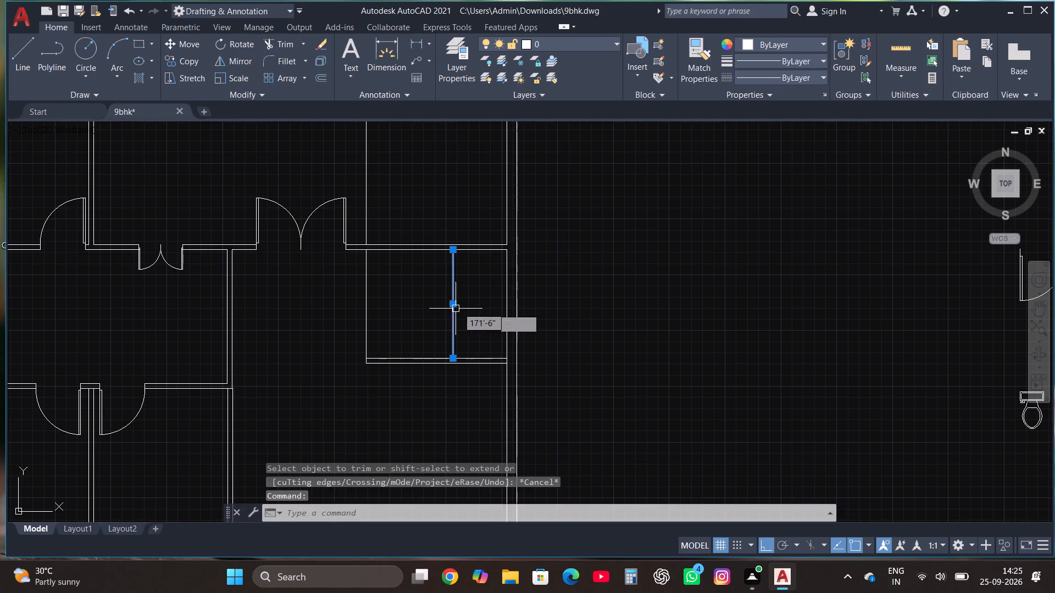
{"action": "scroll", "coordinate": [469, 306], "scroll_direction": "up", "scroll_amount": 2}
{"action": "left_click", "coordinate": [427, 303]}
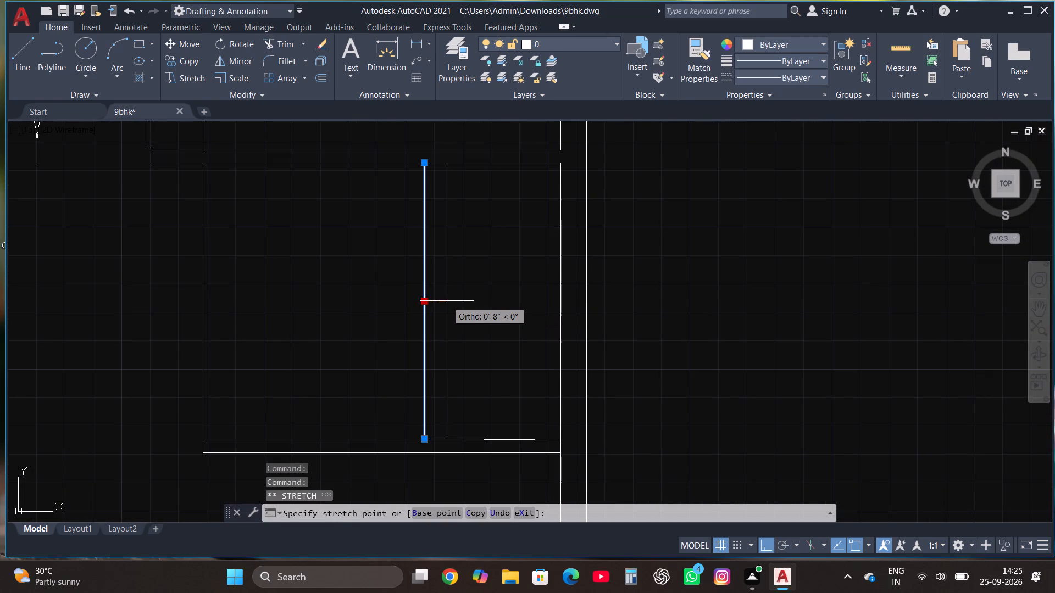
{"action": "type", "text": "1'"}
{"action": "key", "text": "Return"}
{"action": "key", "text": "Escape"}
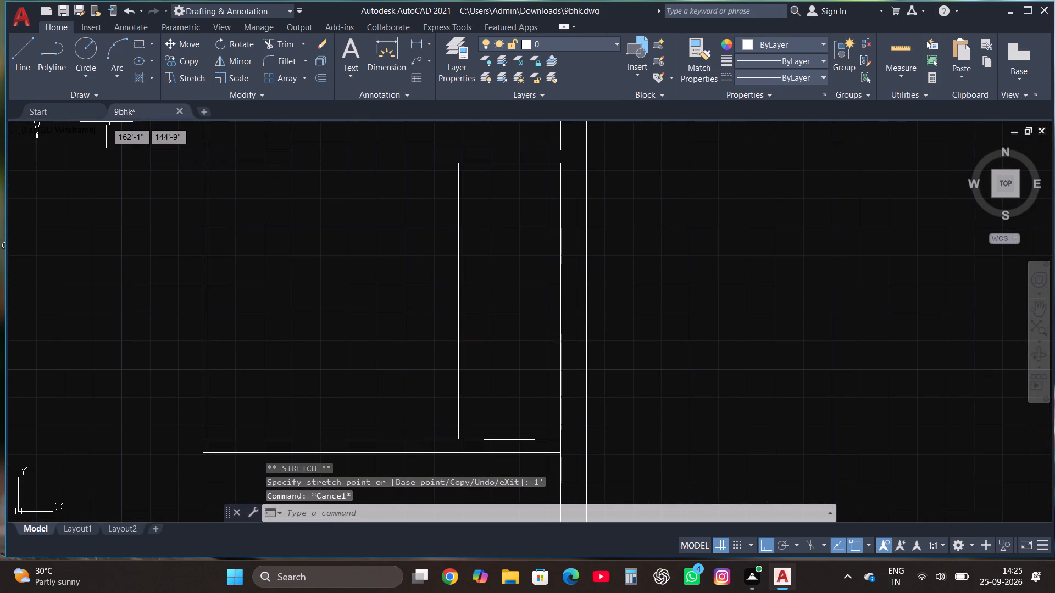
Draw a horizontal line from the inner vertical line's midpoint west across the enclosure, trimming its overhang at the west line.
{"action": "left_click", "coordinate": [14, 53]}
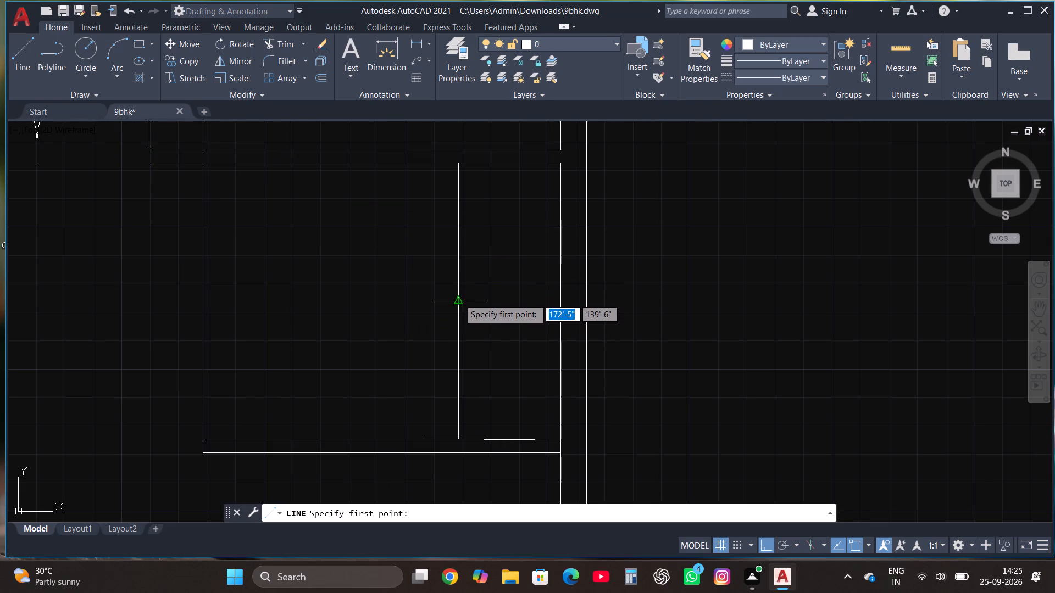
{"action": "left_click", "coordinate": [460, 304]}
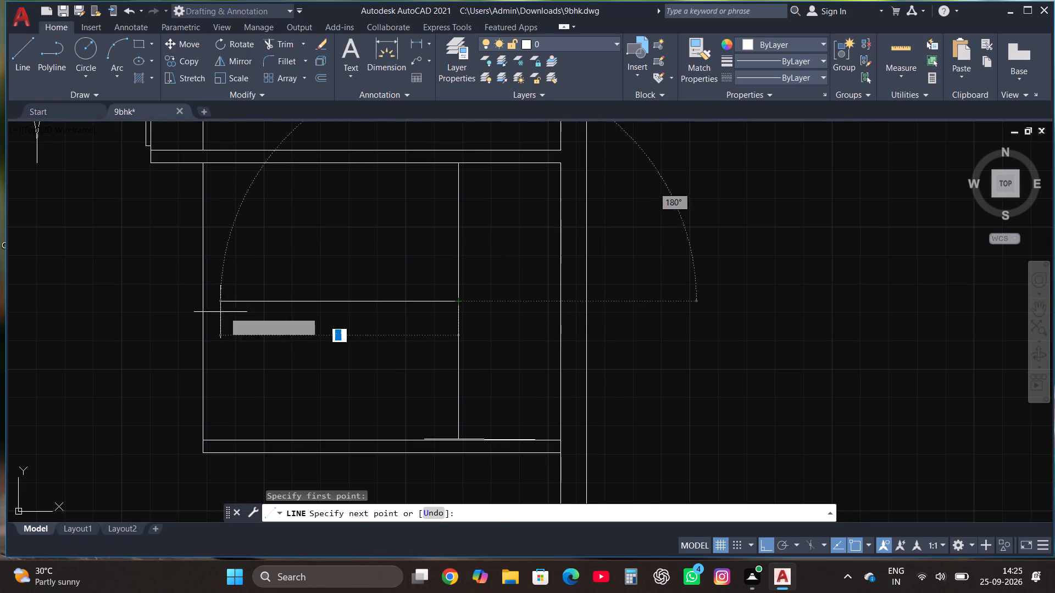
{"action": "left_click", "coordinate": [168, 309]}
{"action": "left_click", "coordinate": [279, 42]}
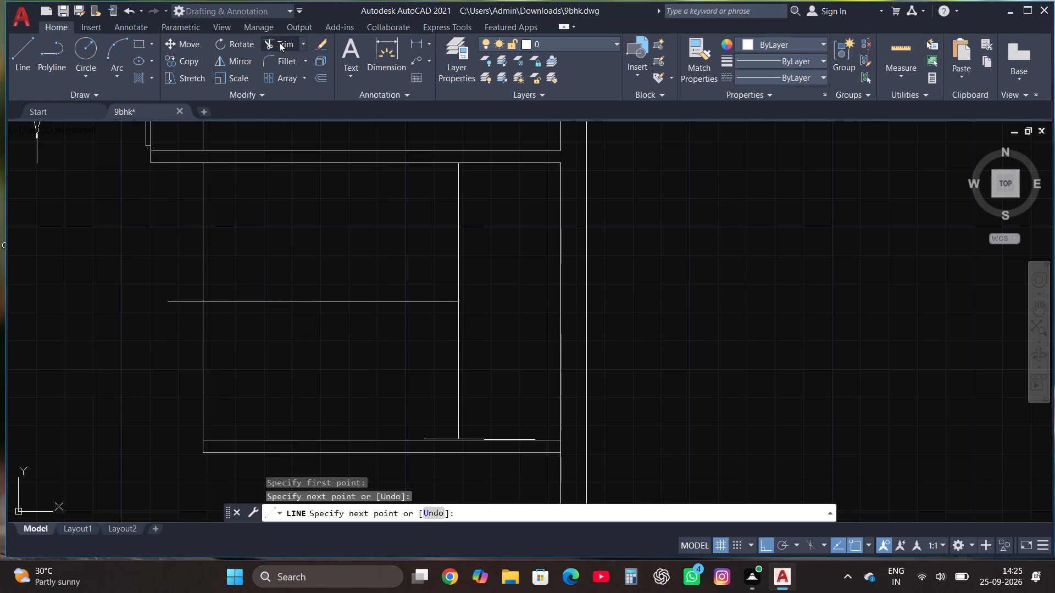
{"action": "left_click", "coordinate": [192, 278]}
{"action": "left_click", "coordinate": [157, 377]}
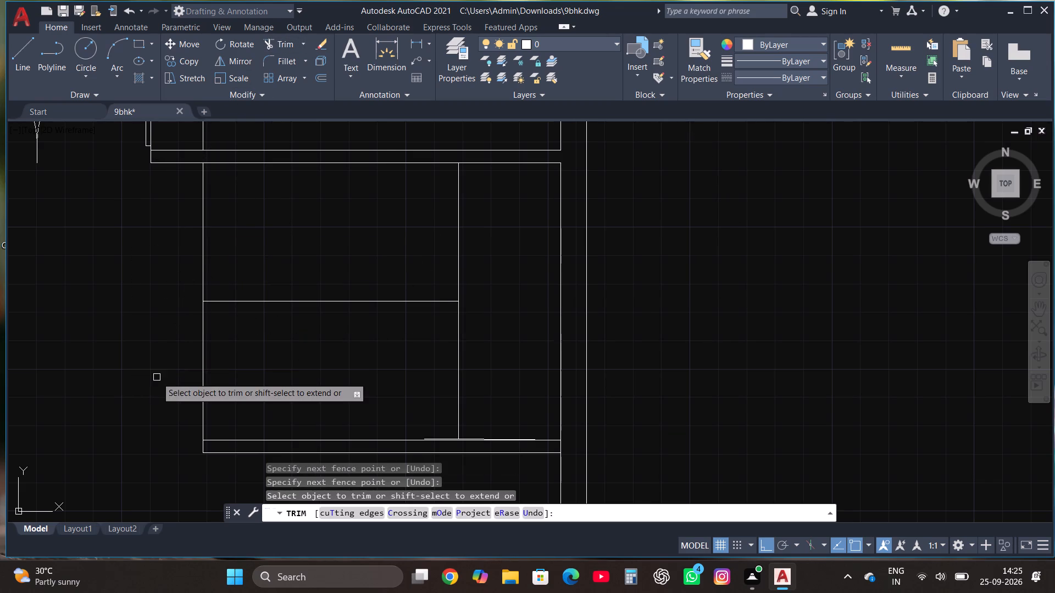
{"action": "key", "text": "Escape"}
Copy the enclosure's horizontal middle line 2" upward.
{"action": "scroll", "coordinate": [371, 362], "scroll_direction": "down", "scroll_amount": 1}
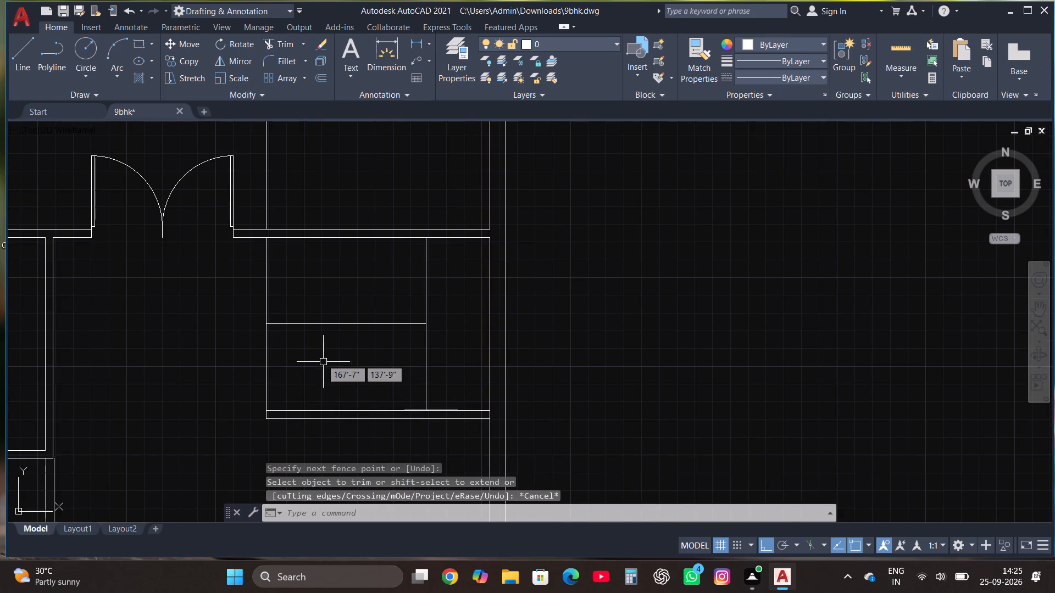
{"action": "scroll", "coordinate": [320, 357], "scroll_direction": "up", "scroll_amount": 2}
{"action": "left_click", "coordinate": [335, 273]}
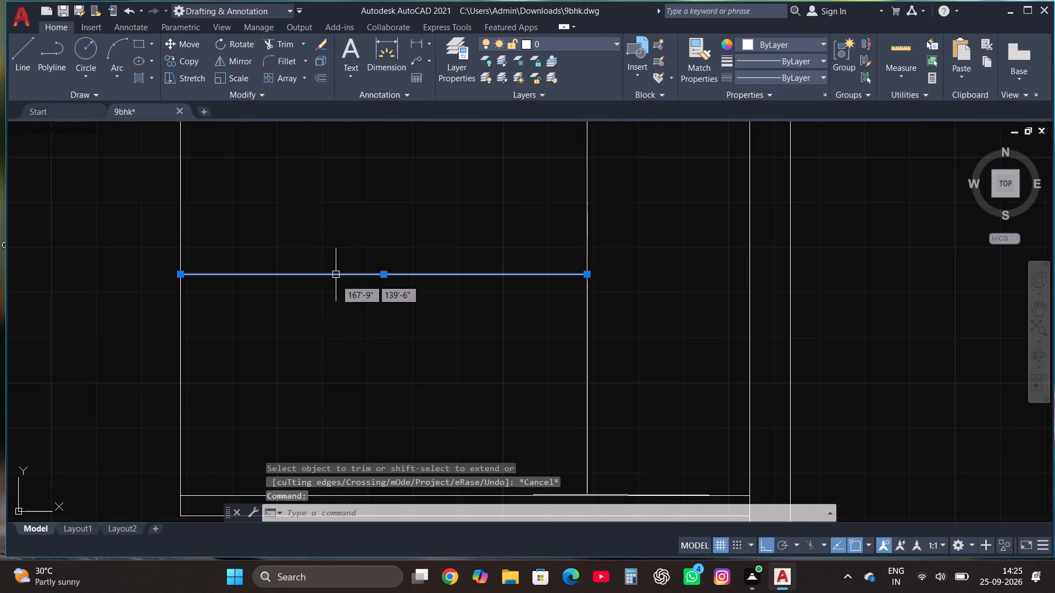
{"action": "scroll", "coordinate": [346, 342], "scroll_direction": "down", "scroll_amount": 2}
{"action": "scroll", "coordinate": [353, 304], "scroll_direction": "up", "scroll_amount": 1}
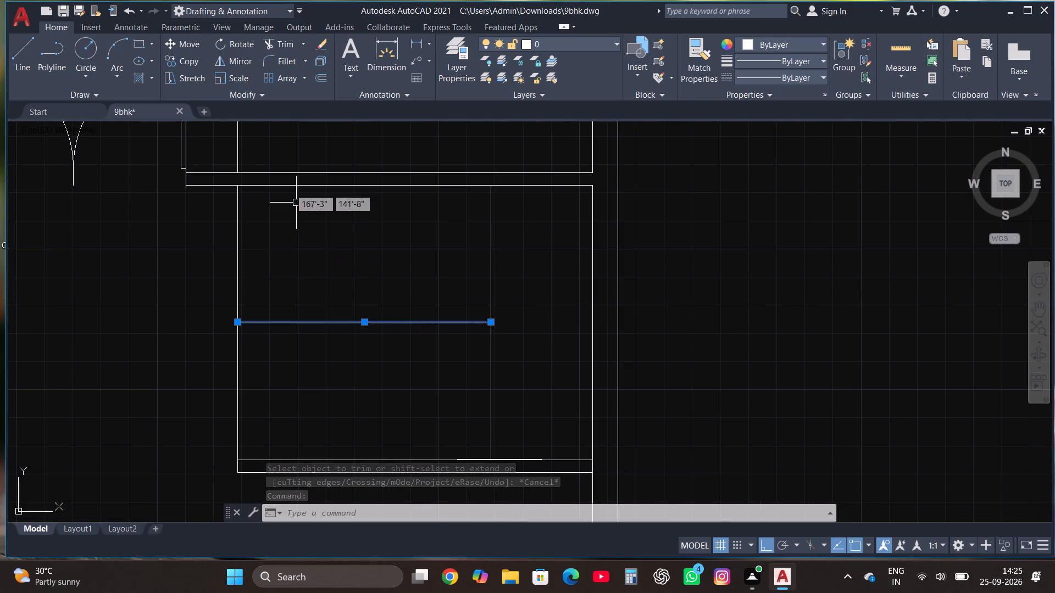
{"action": "left_click", "coordinate": [191, 61]}
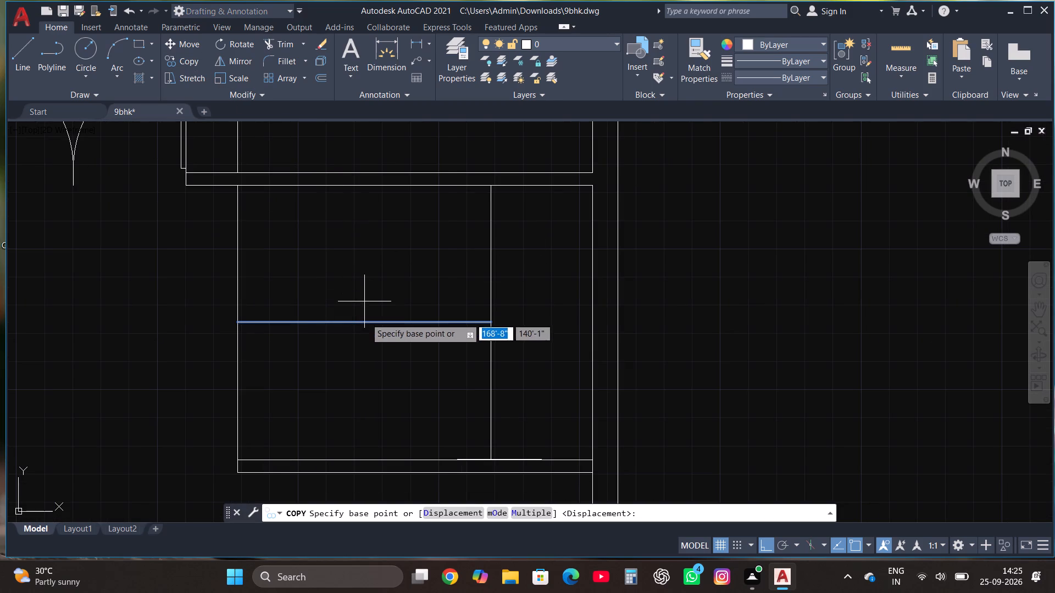
{"action": "left_click", "coordinate": [355, 322]}
{"action": "type", "text": "2\""}
{"action": "key", "text": "Return"}
Move the lower of the two horizontal middle lines down 2".
{"action": "scroll", "coordinate": [335, 344], "scroll_direction": "up", "scroll_amount": 2}
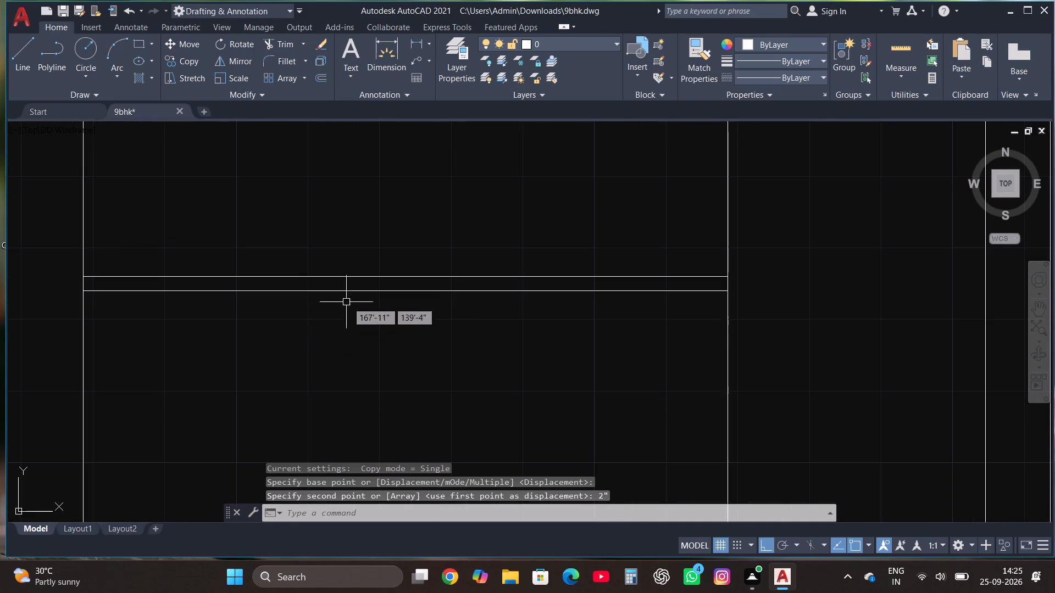
{"action": "left_click", "coordinate": [359, 292]}
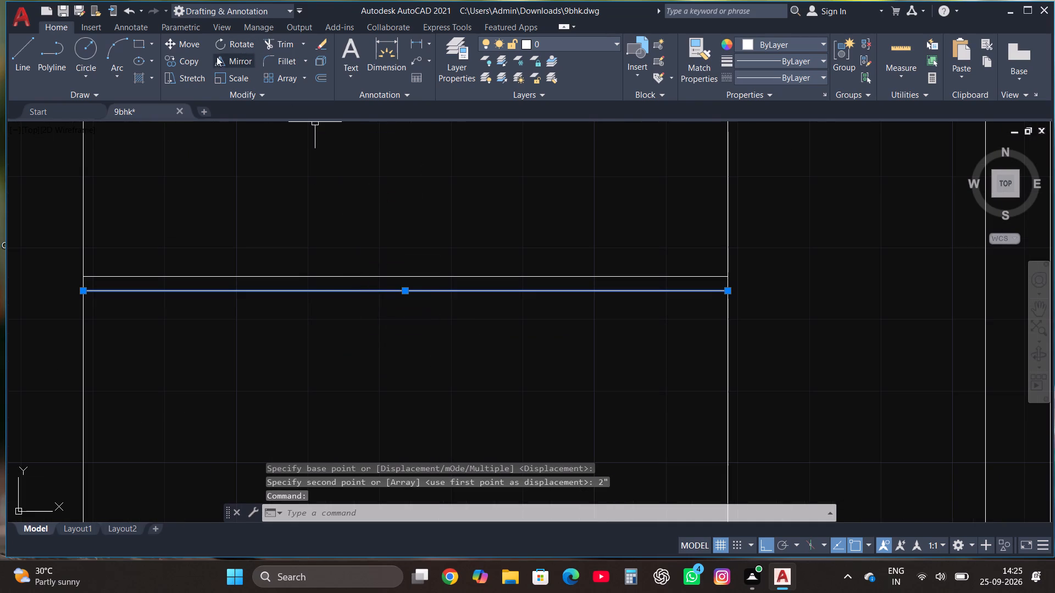
{"action": "left_click", "coordinate": [188, 43]}
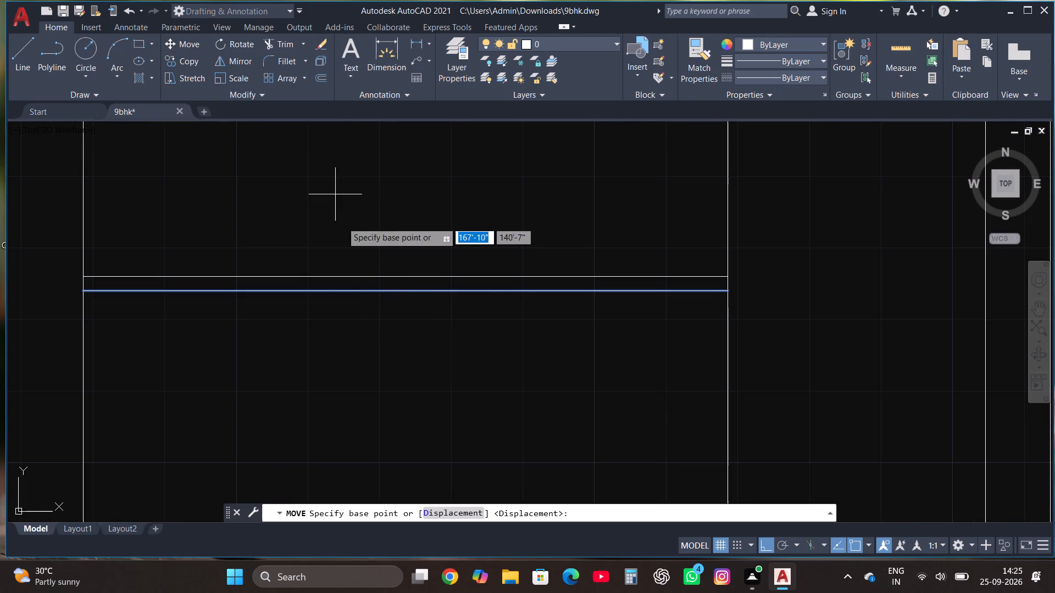
{"action": "left_click", "coordinate": [393, 290]}
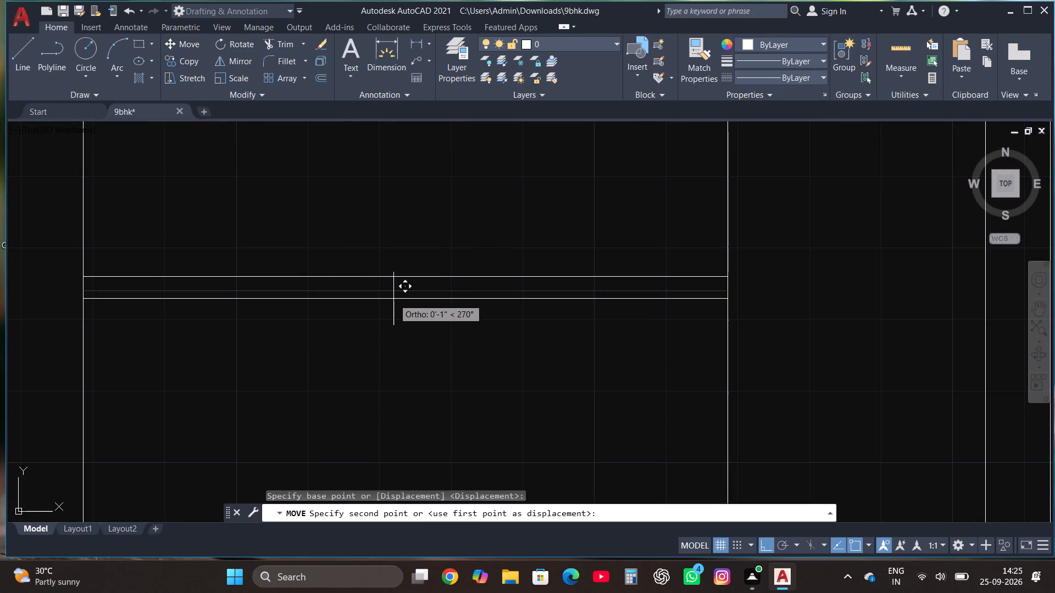
{"action": "type", "text": "2\""}
{"action": "key", "text": "Return"}
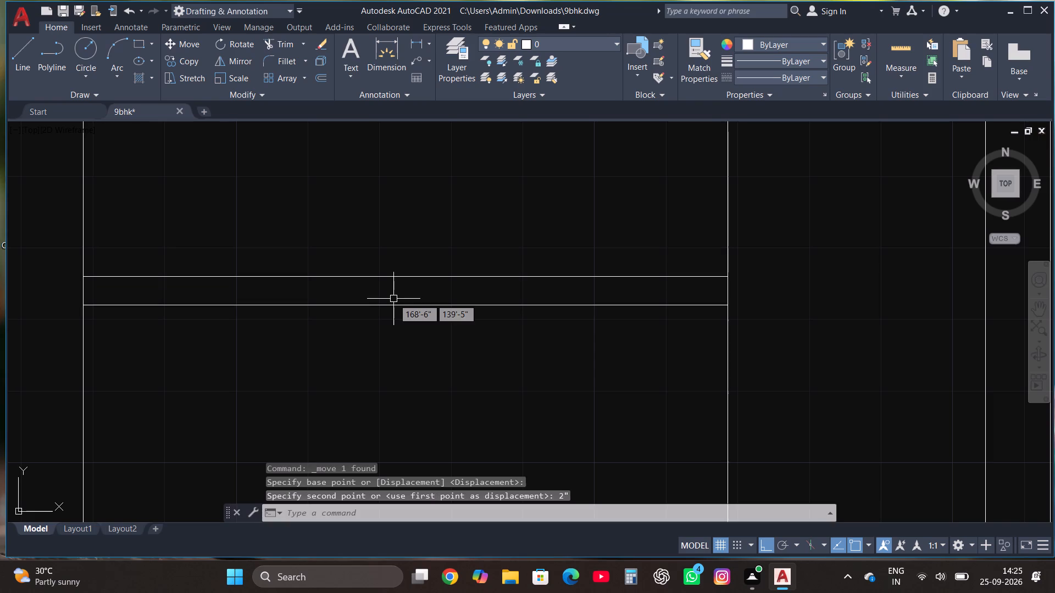
{"action": "key", "text": "Escape"}
{"action": "scroll", "coordinate": [394, 311], "scroll_direction": "down", "scroll_amount": 3}
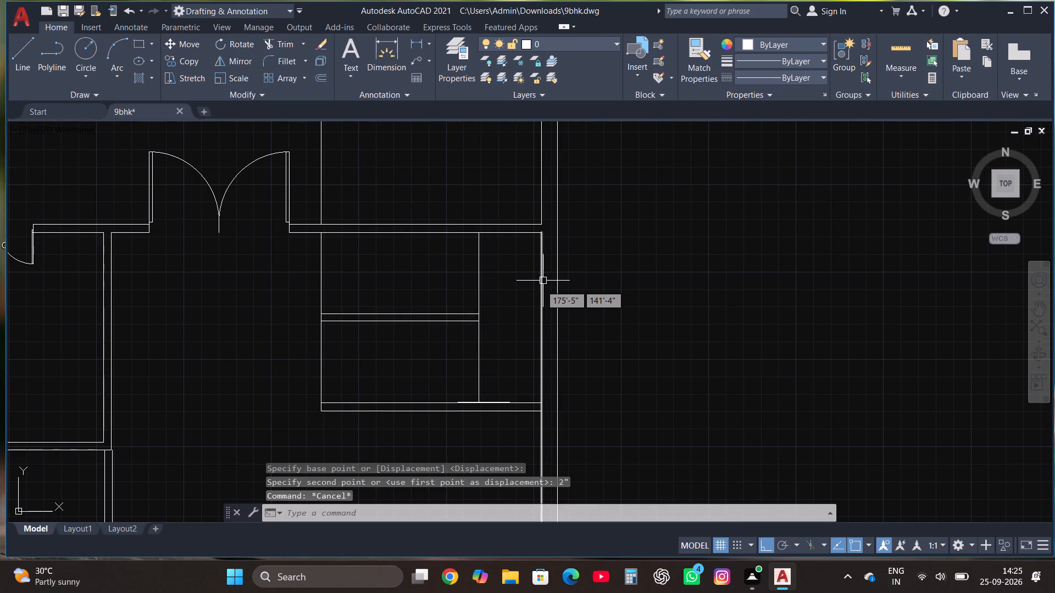
Offset the enclosure's inner vertical line successively 8" west to make the first five stair tread lines.
{"action": "scroll", "coordinate": [502, 332], "scroll_direction": "up", "scroll_amount": 1}
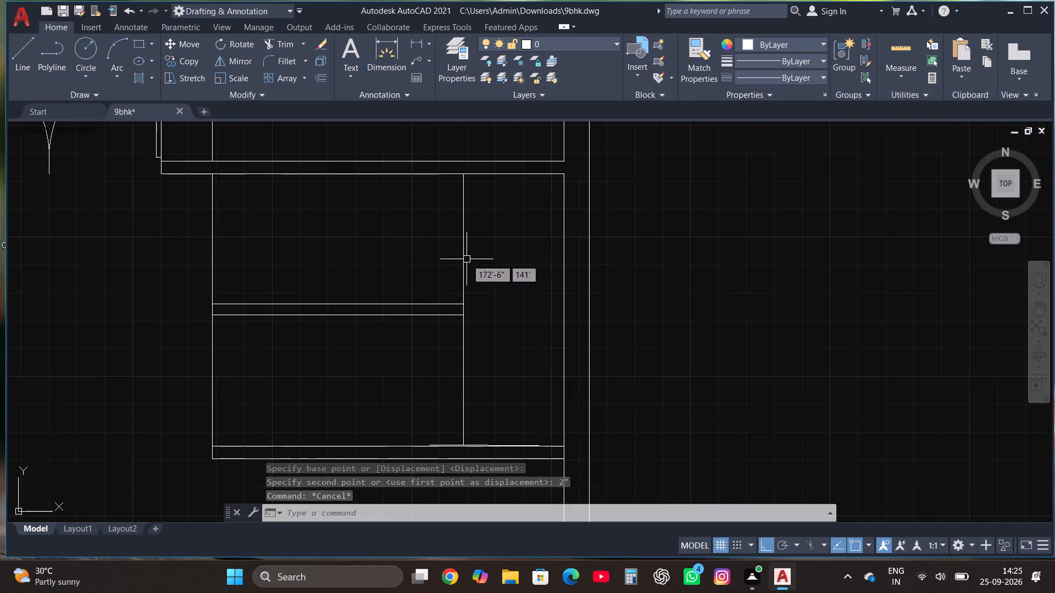
{"action": "left_click", "coordinate": [467, 259]}
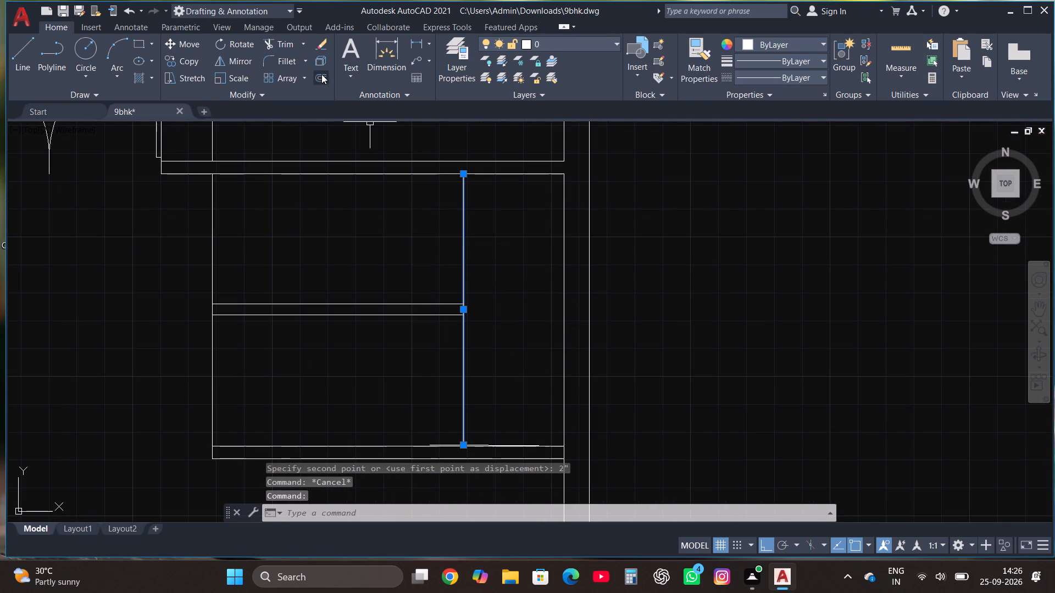
{"action": "left_click", "coordinate": [321, 74]}
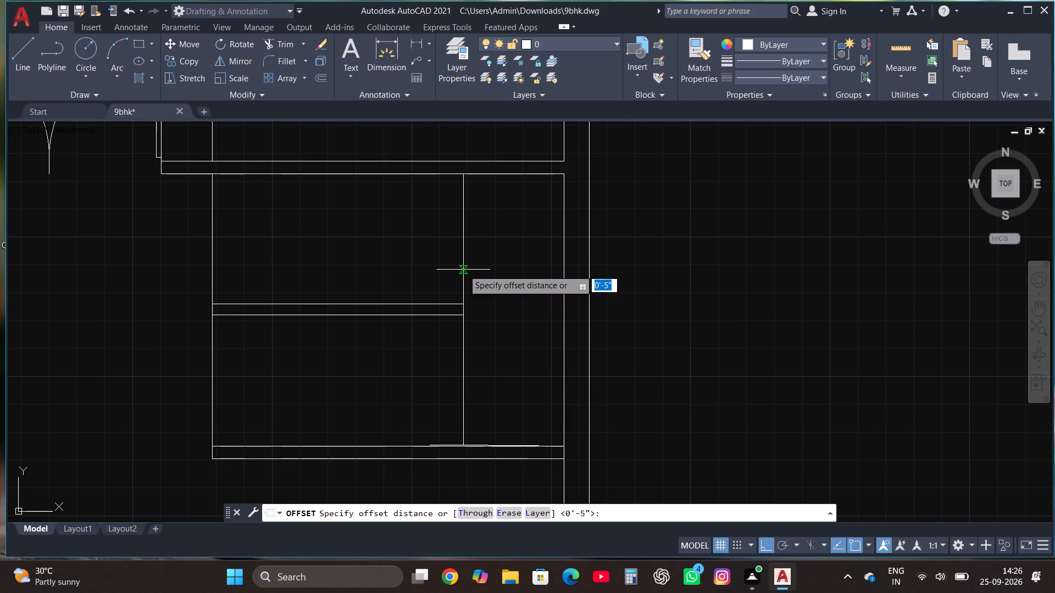
{"action": "left_click", "coordinate": [463, 270]}
{"action": "type", "text": "8\""}
{"action": "key", "text": "Return"}
{"action": "left_click", "coordinate": [423, 262]}
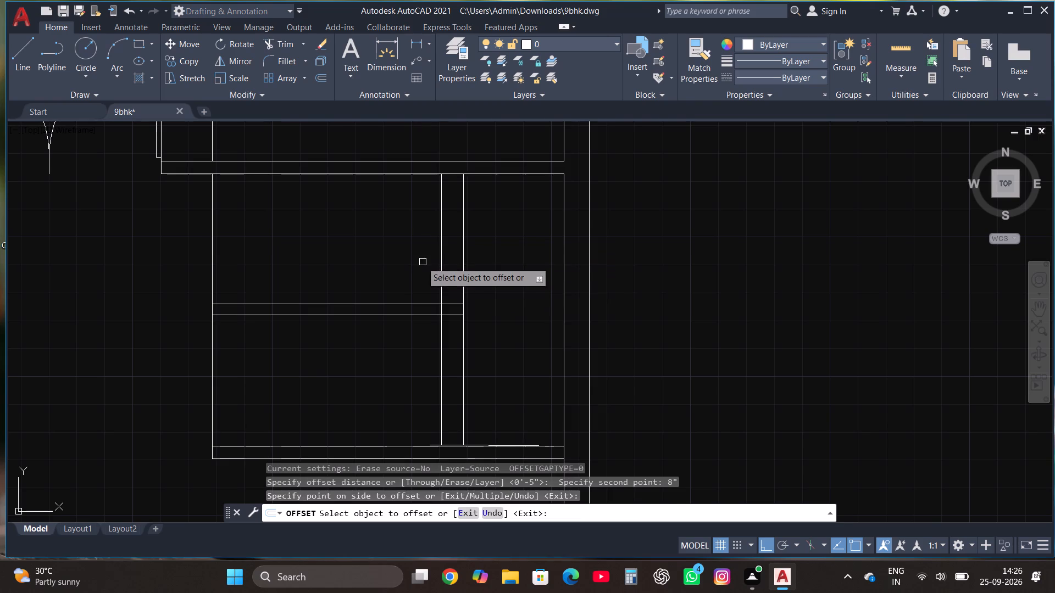
{"action": "left_click", "coordinate": [442, 270]}
{"action": "left_click", "coordinate": [393, 272]}
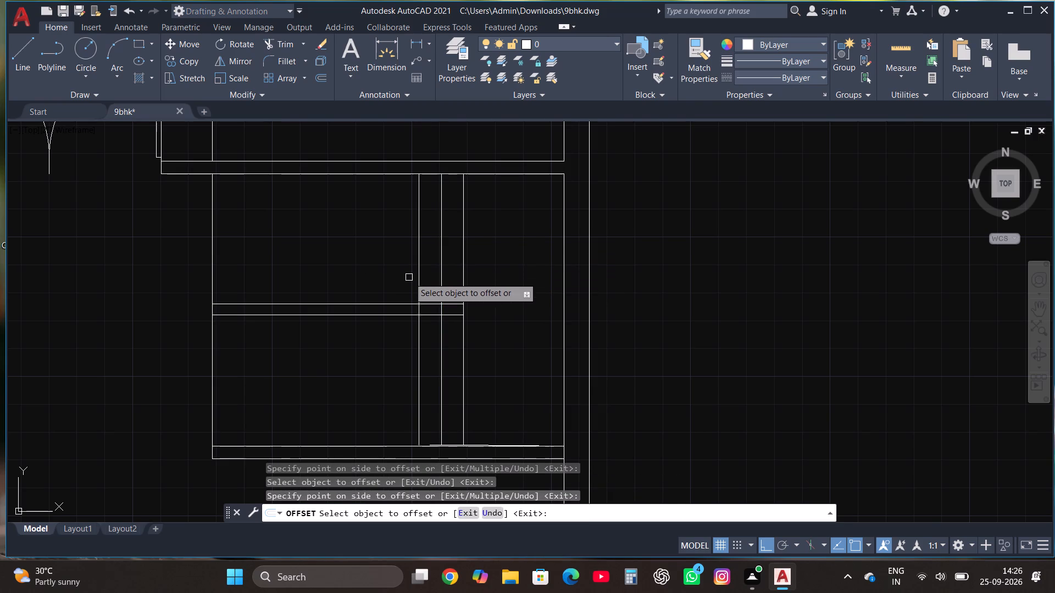
{"action": "left_click", "coordinate": [418, 281]}
{"action": "left_click", "coordinate": [381, 275]}
{"action": "left_click", "coordinate": [396, 276]}
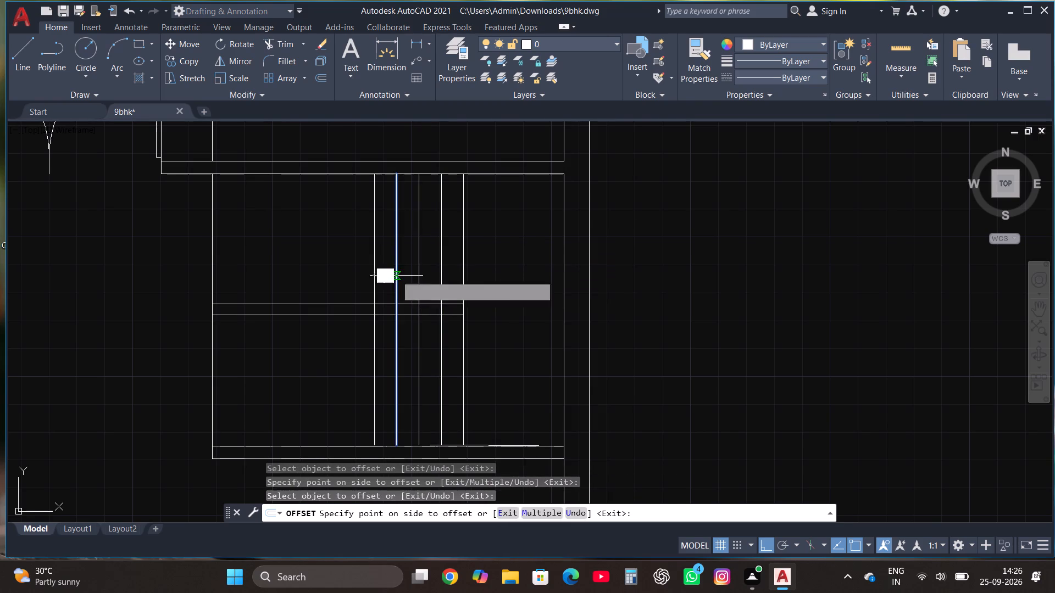
{"action": "left_click", "coordinate": [341, 275]}
{"action": "left_click", "coordinate": [381, 287]}
{"action": "left_click", "coordinate": [372, 282]}
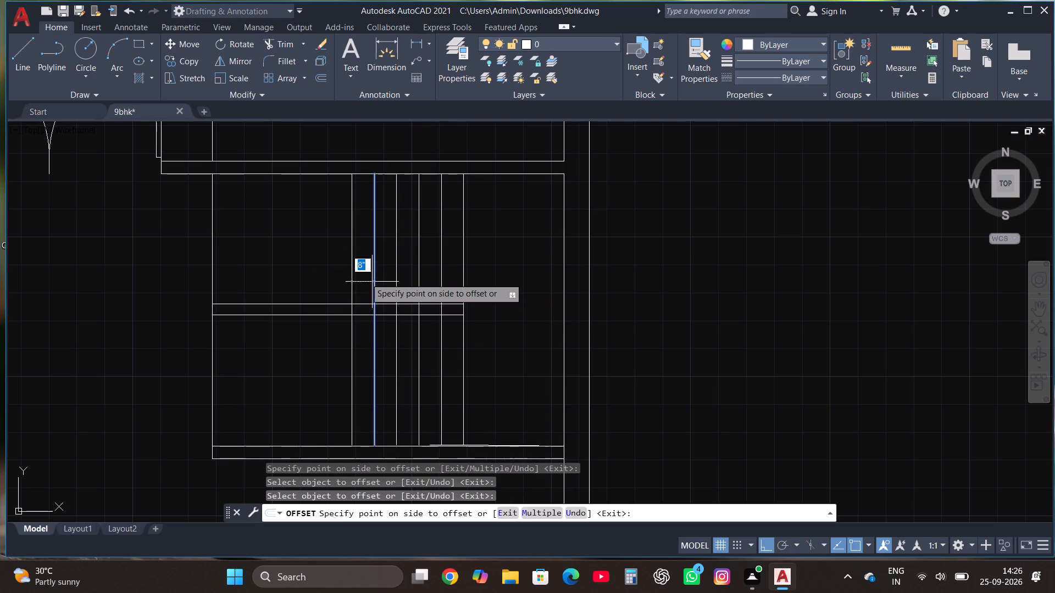
{"action": "left_click", "coordinate": [328, 276]}
Add six more tread lines by successive 8" offsets westward, up to the enclosure's west line.
{"action": "left_click", "coordinate": [352, 279]}
{"action": "left_click", "coordinate": [293, 276]}
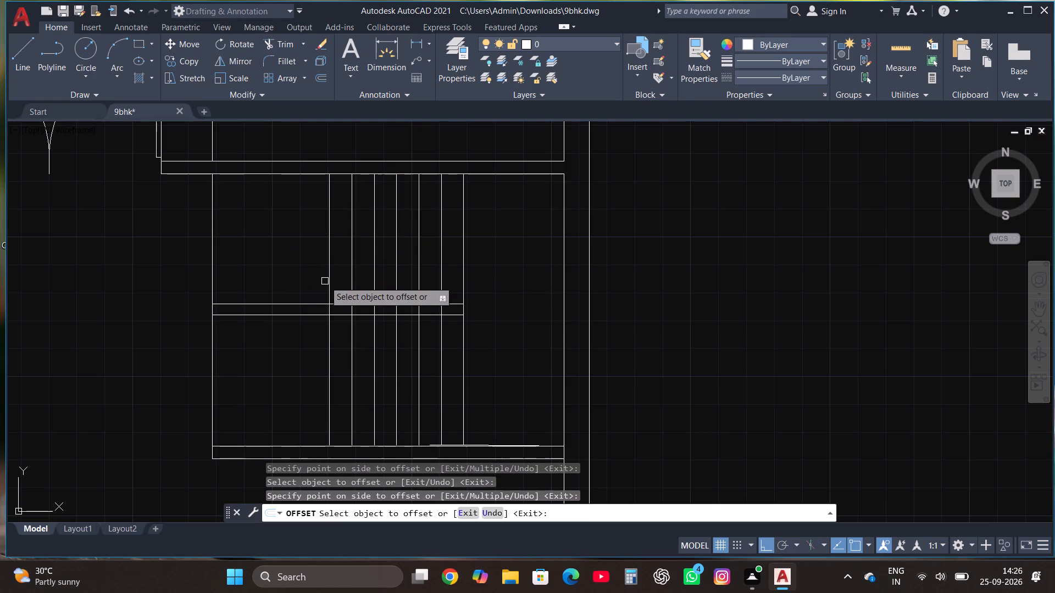
{"action": "left_click", "coordinate": [330, 283]}
{"action": "left_click", "coordinate": [289, 282]}
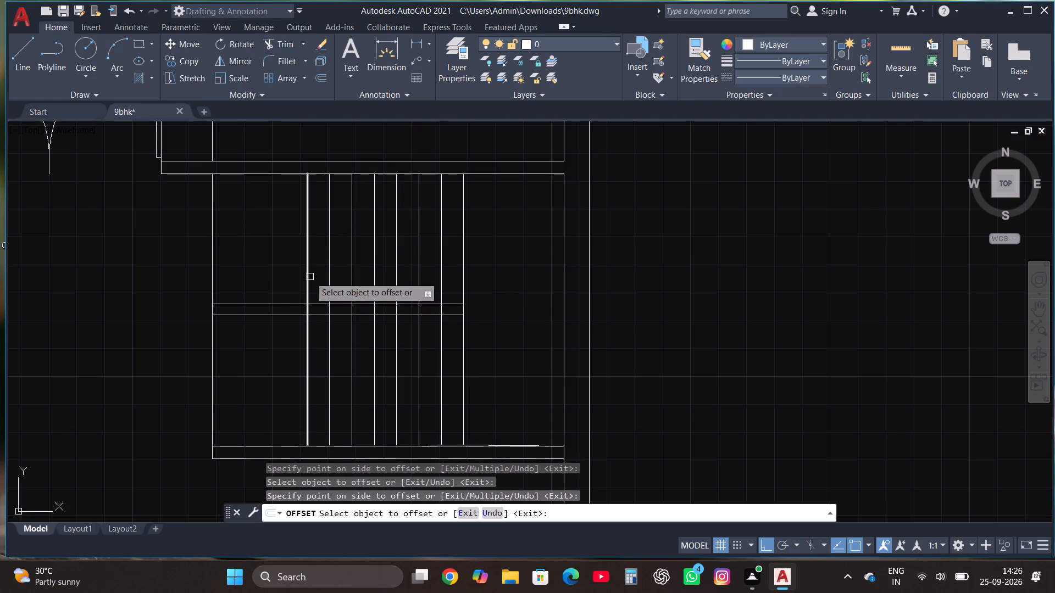
{"action": "left_click", "coordinate": [308, 274]}
{"action": "left_click", "coordinate": [258, 274]}
{"action": "left_click", "coordinate": [284, 278]}
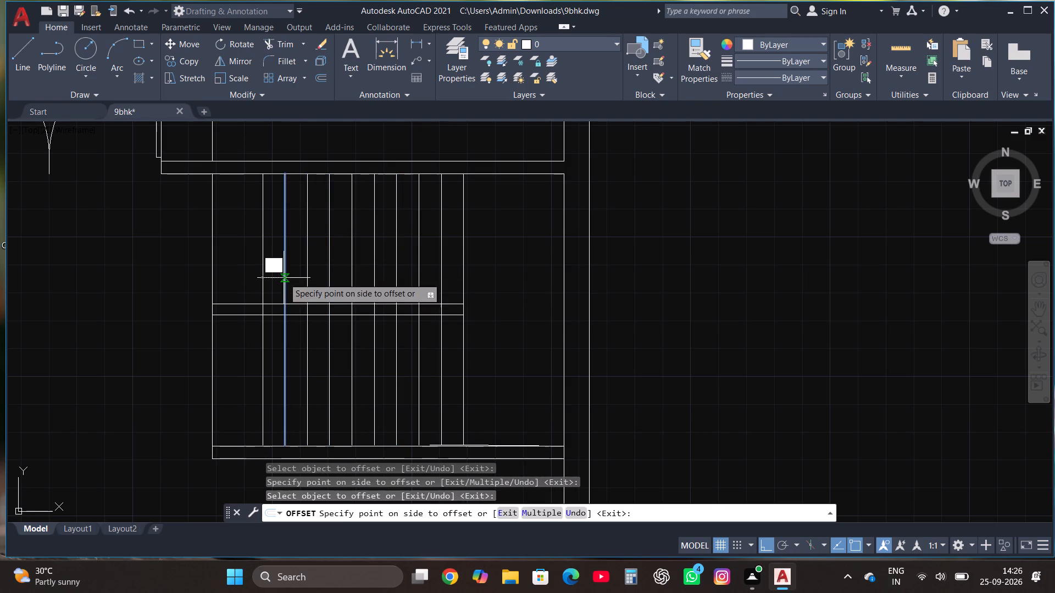
{"action": "left_click", "coordinate": [259, 255]}
{"action": "left_click", "coordinate": [263, 257]}
{"action": "left_click", "coordinate": [247, 250]}
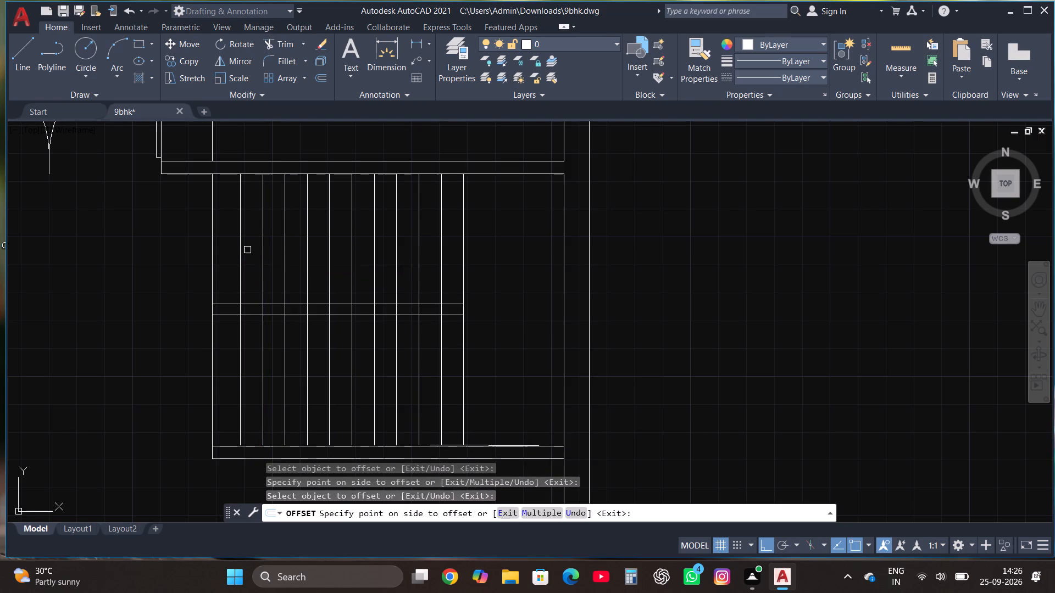
{"action": "left_click", "coordinate": [240, 242]}
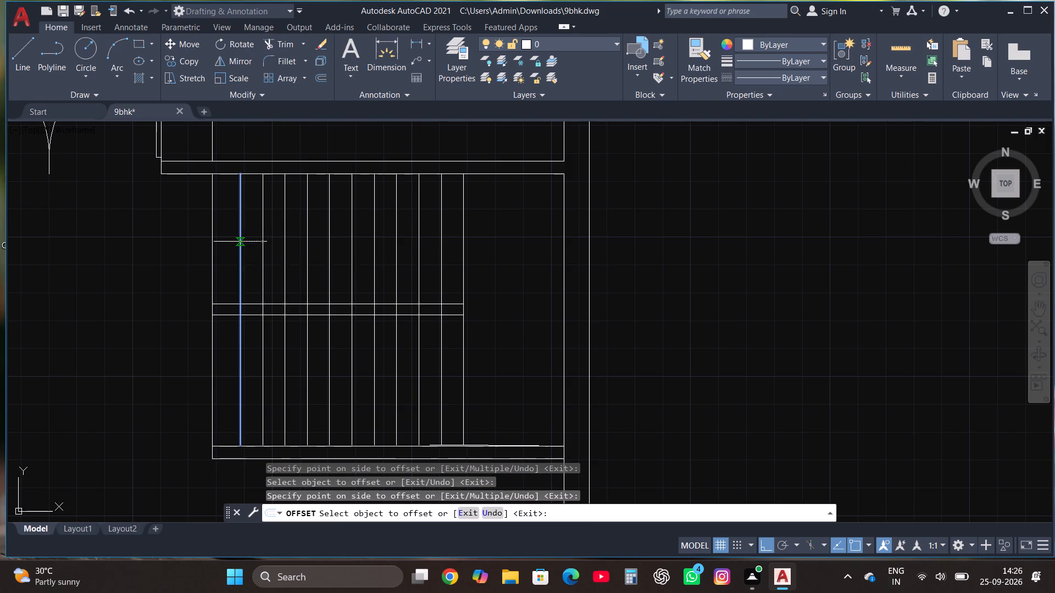
{"action": "left_click", "coordinate": [224, 230]}
{"action": "key", "text": "Escape"}
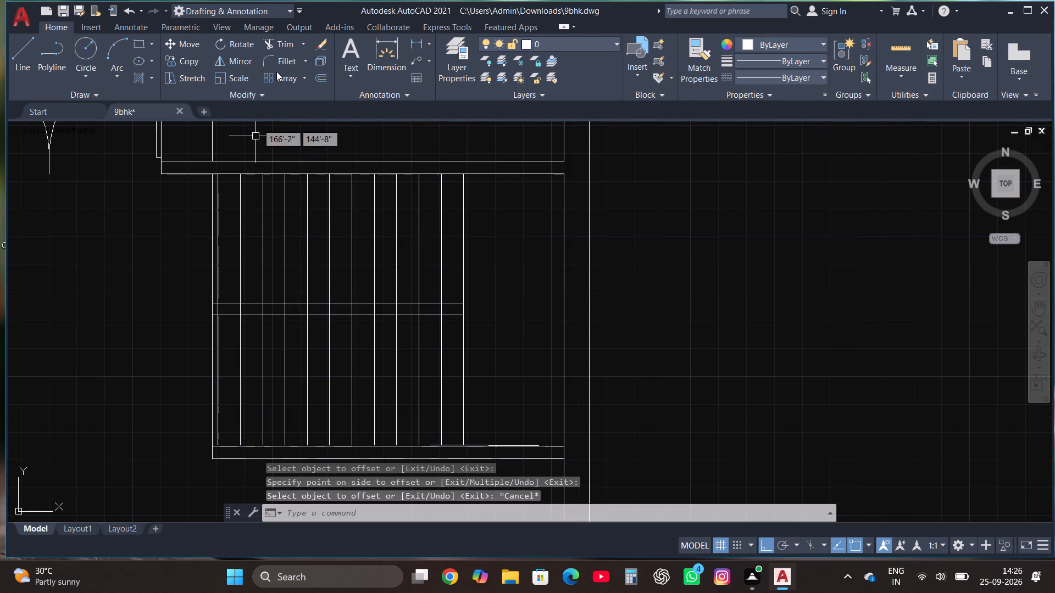
Trim away the enclosure's west line and the middle-line stubs beyond the westmost tread line.
{"action": "left_click", "coordinate": [280, 43]}
{"action": "left_click", "coordinate": [211, 277]}
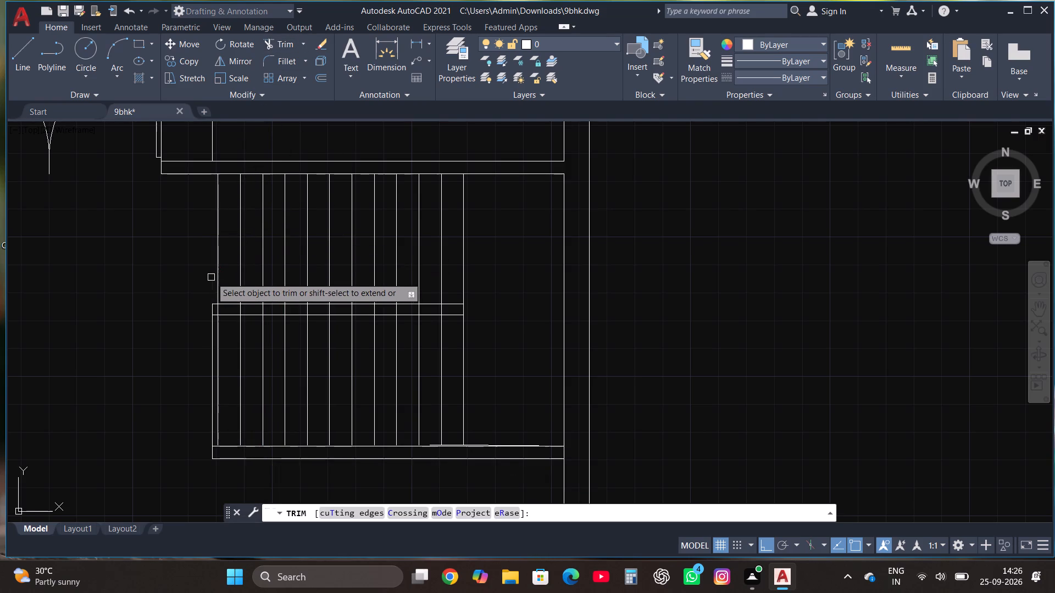
{"action": "left_click", "coordinate": [211, 307]}
{"action": "left_click", "coordinate": [212, 313]}
{"action": "left_click", "coordinate": [211, 309]}
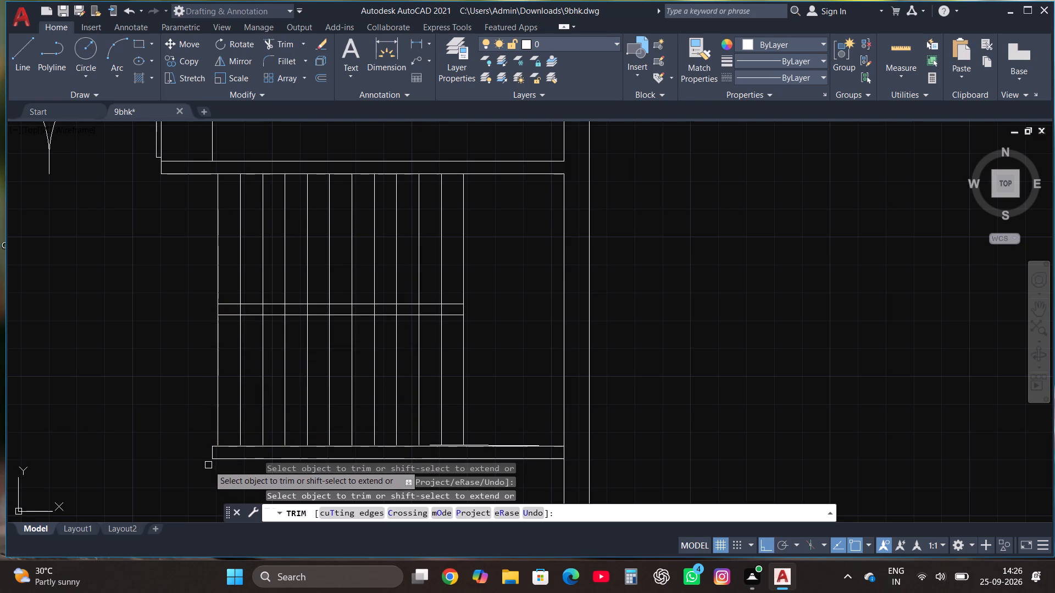
Trim the inner tread lines out of the gap between the two horizontal middle lines.
{"action": "scroll", "coordinate": [502, 259], "scroll_direction": "down", "scroll_amount": 1}
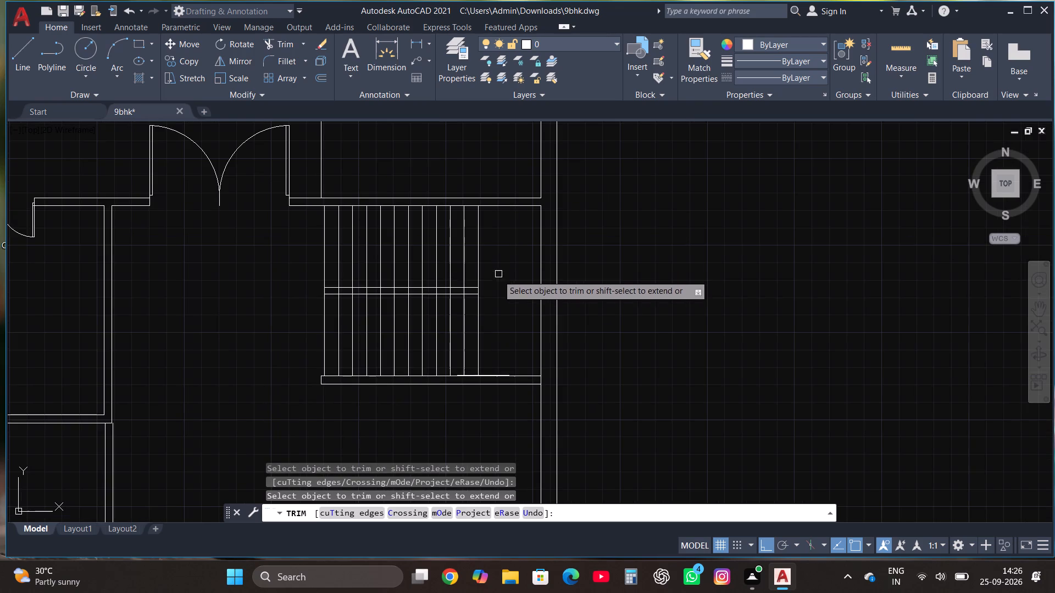
{"action": "scroll", "coordinate": [318, 289], "scroll_direction": "up", "scroll_amount": 2}
{"action": "left_click", "coordinate": [350, 293]}
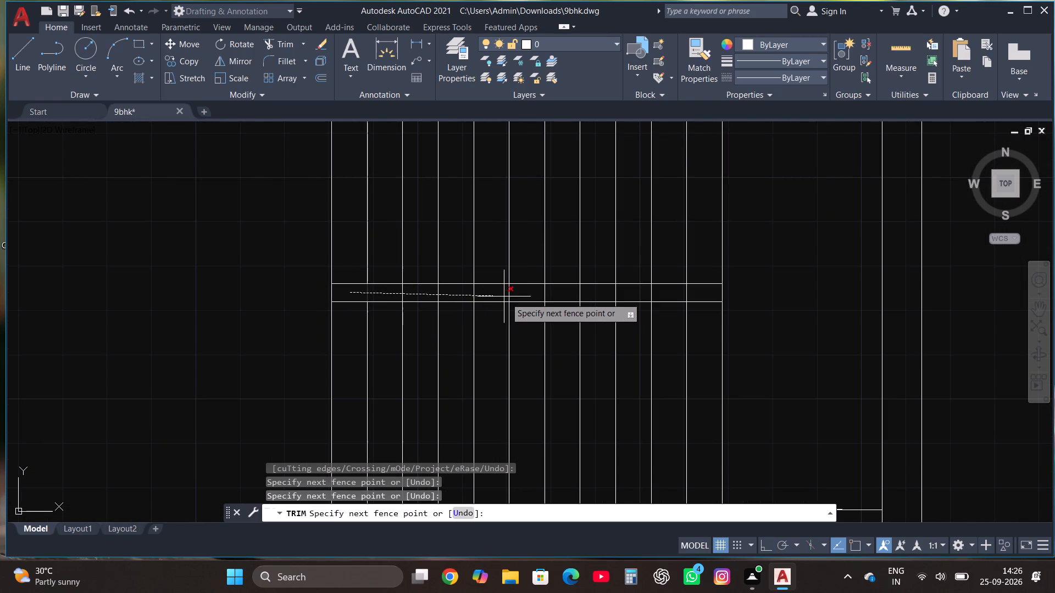
{"action": "left_click", "coordinate": [553, 296]}
{"action": "left_click", "coordinate": [565, 291]}
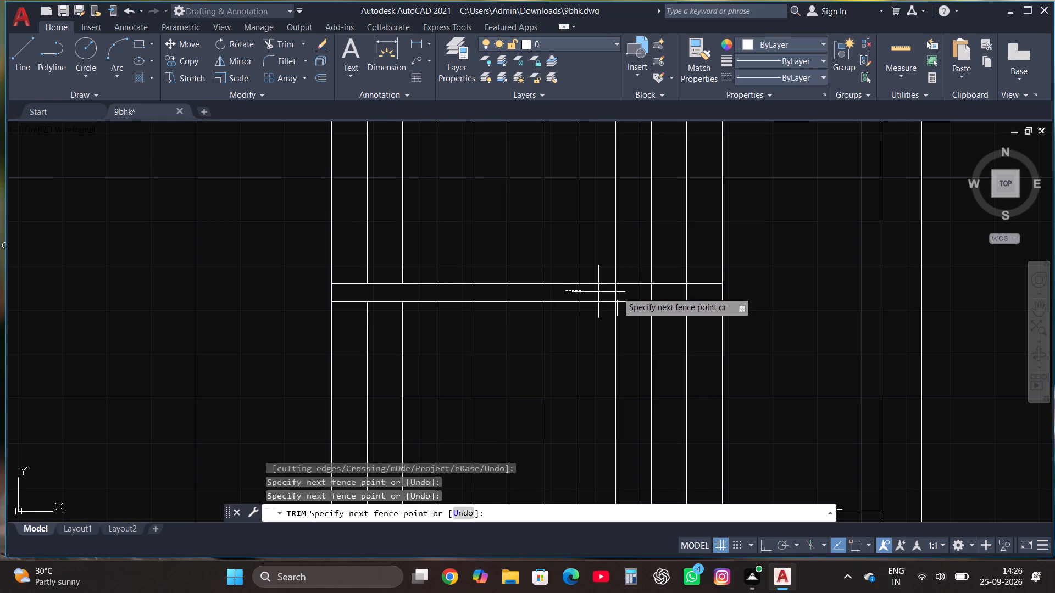
{"action": "left_click", "coordinate": [694, 294]}
{"action": "scroll", "coordinate": [231, 292], "scroll_direction": "down", "scroll_amount": 2}
{"action": "key", "text": "Escape"}
Draw the stair direction path from the westmost tread's upper part east past the treads, south, and back west into the lower flight.
{"action": "scroll", "coordinate": [440, 290], "scroll_direction": "up", "scroll_amount": 1}
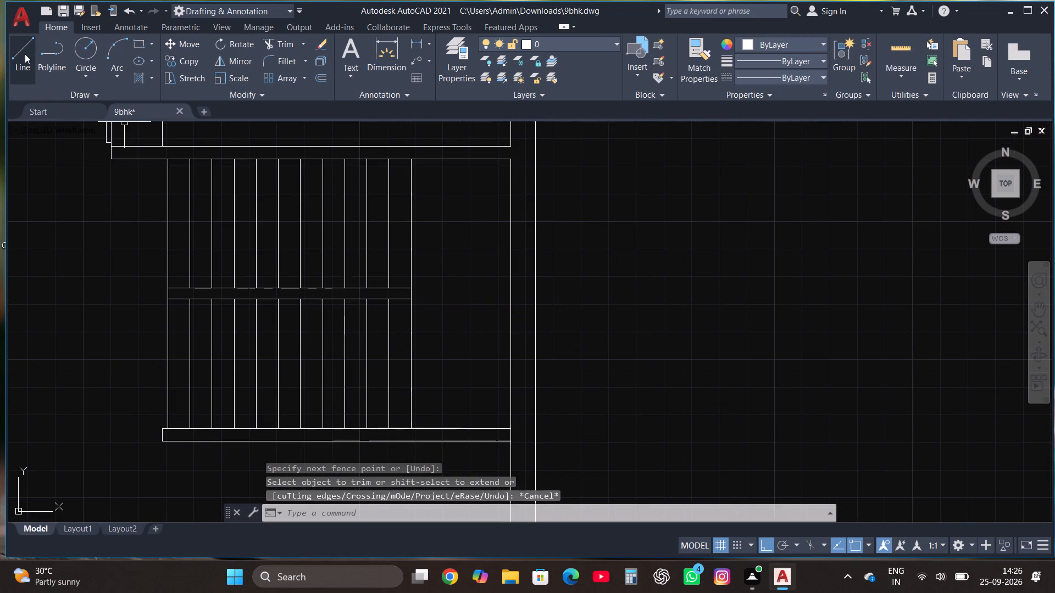
{"action": "left_click", "coordinate": [21, 49]}
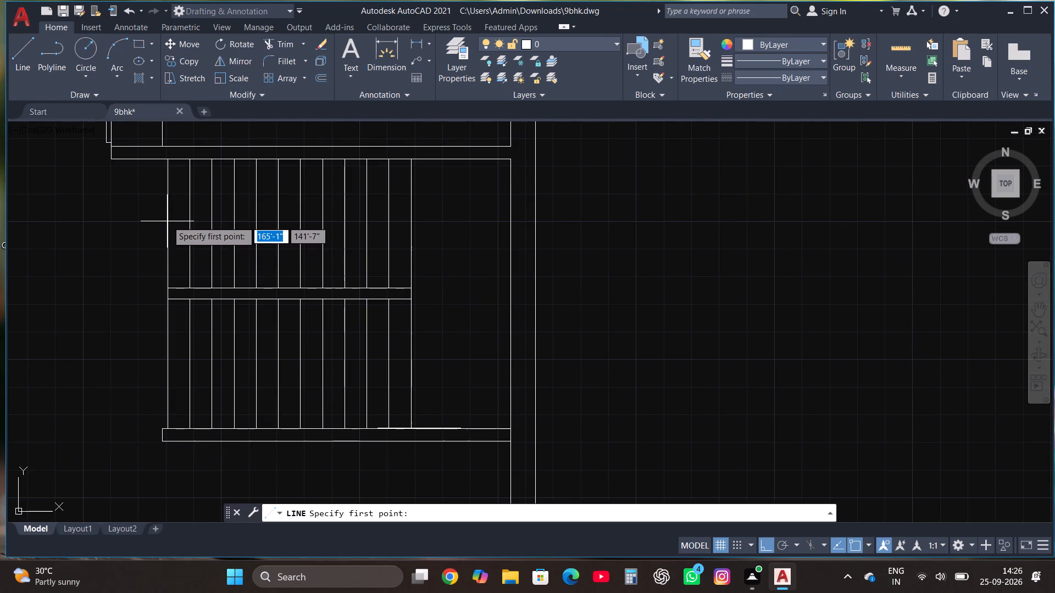
{"action": "left_click", "coordinate": [166, 217]}
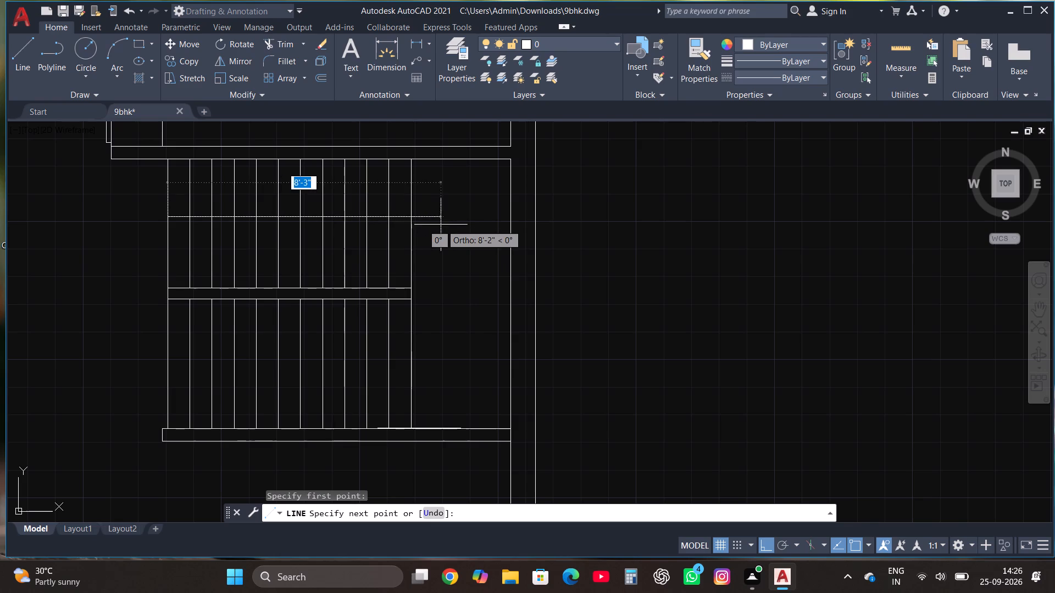
{"action": "left_click", "coordinate": [456, 222]}
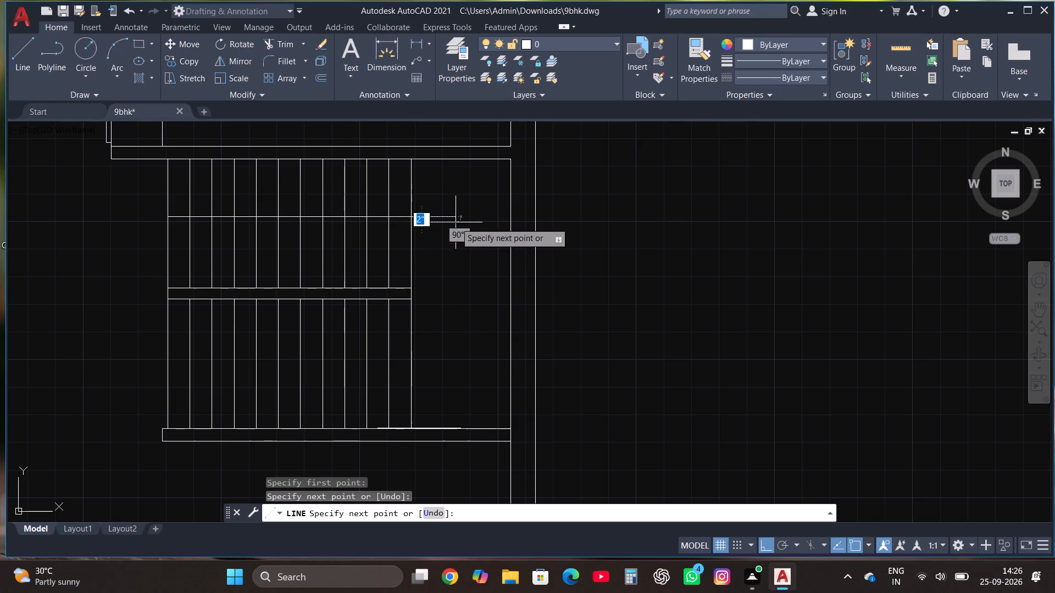
{"action": "left_click", "coordinate": [446, 357]}
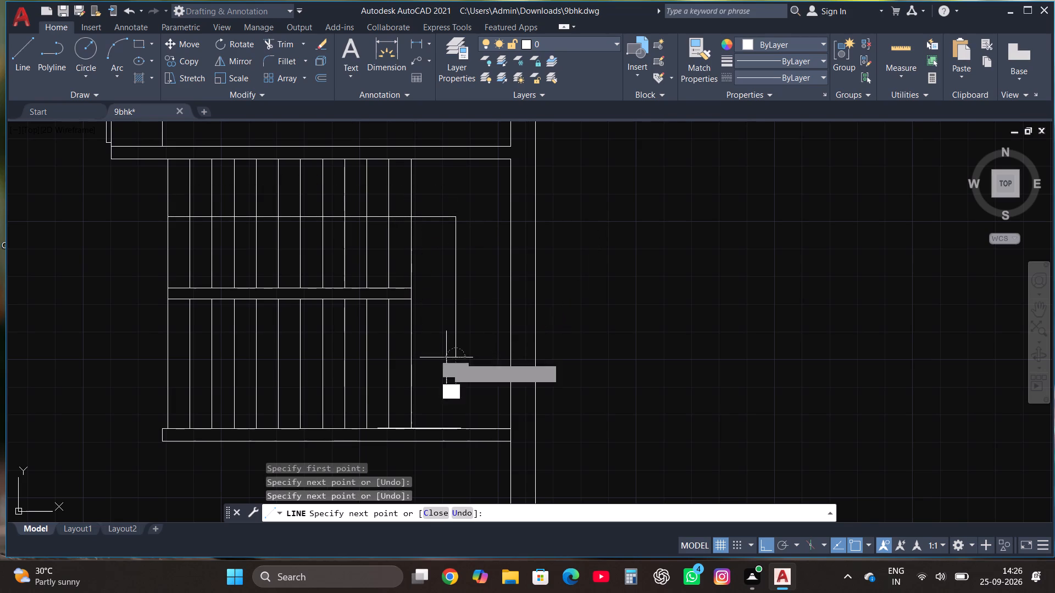
{"action": "left_click", "coordinate": [260, 360]}
{"action": "key", "text": "Escape"}
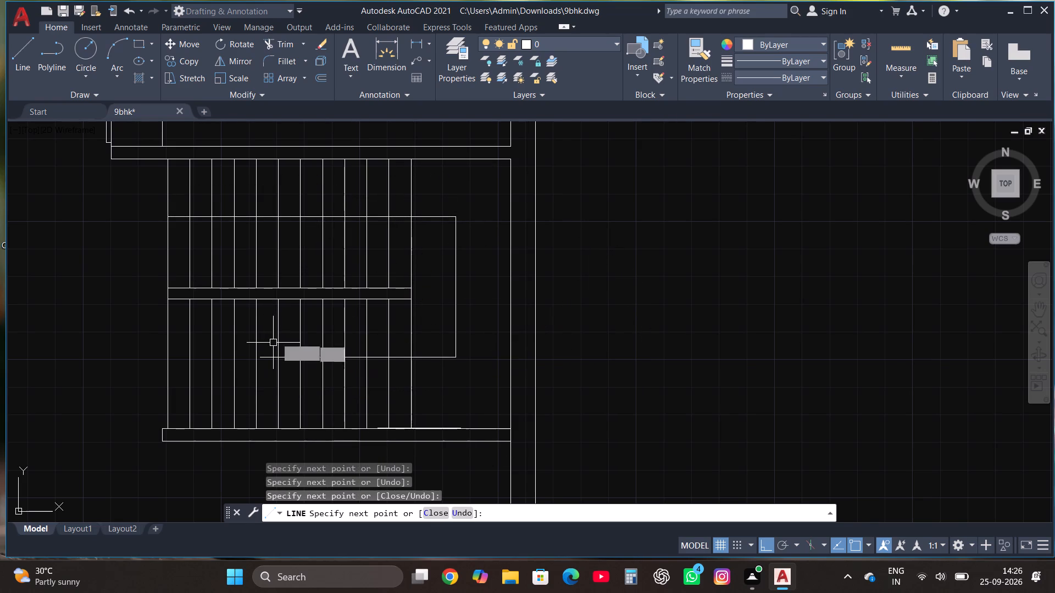
With ortho off, draw a diagonal arrowhead line about 1' long at 56° up from the direction path's lower west end.
{"action": "left_click", "coordinate": [21, 46]}
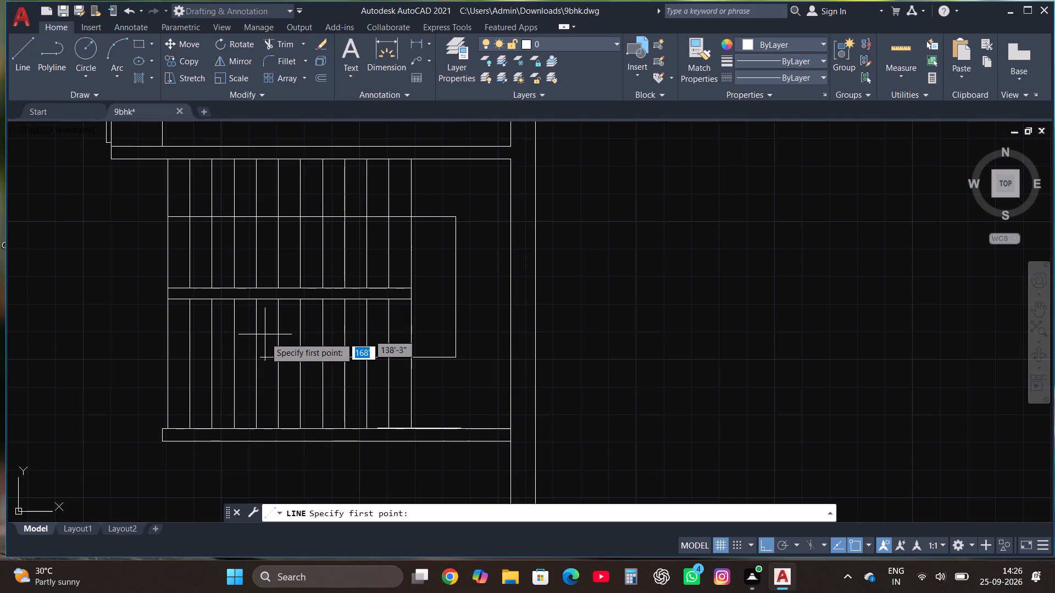
{"action": "scroll", "coordinate": [259, 349], "scroll_direction": "up", "scroll_amount": 2}
{"action": "left_click", "coordinate": [259, 374]}
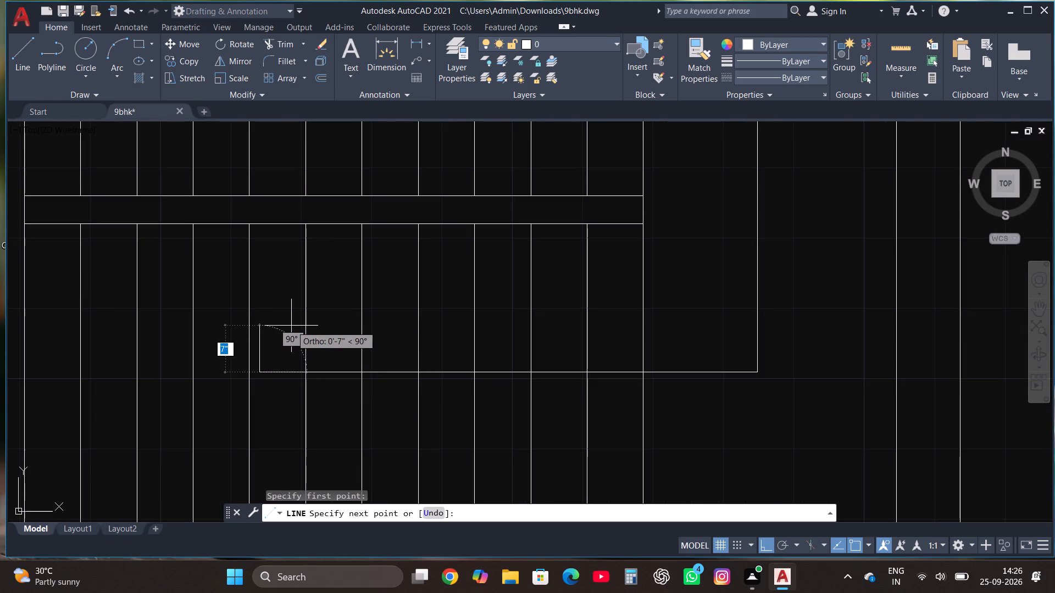
{"action": "key", "text": "F8"}
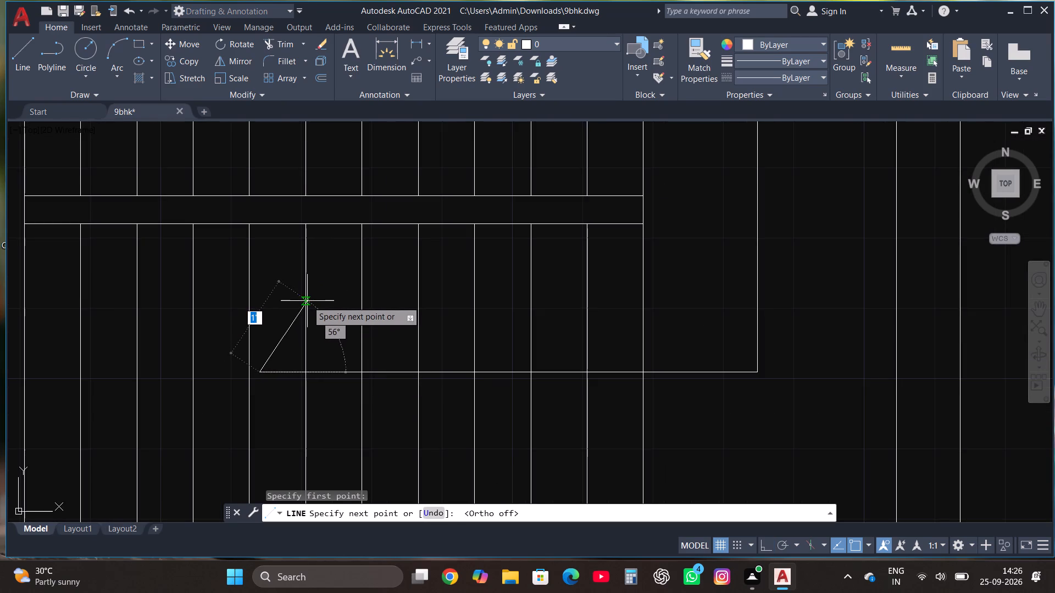
{"action": "left_click", "coordinate": [307, 301]}
{"action": "key", "text": "Escape"}
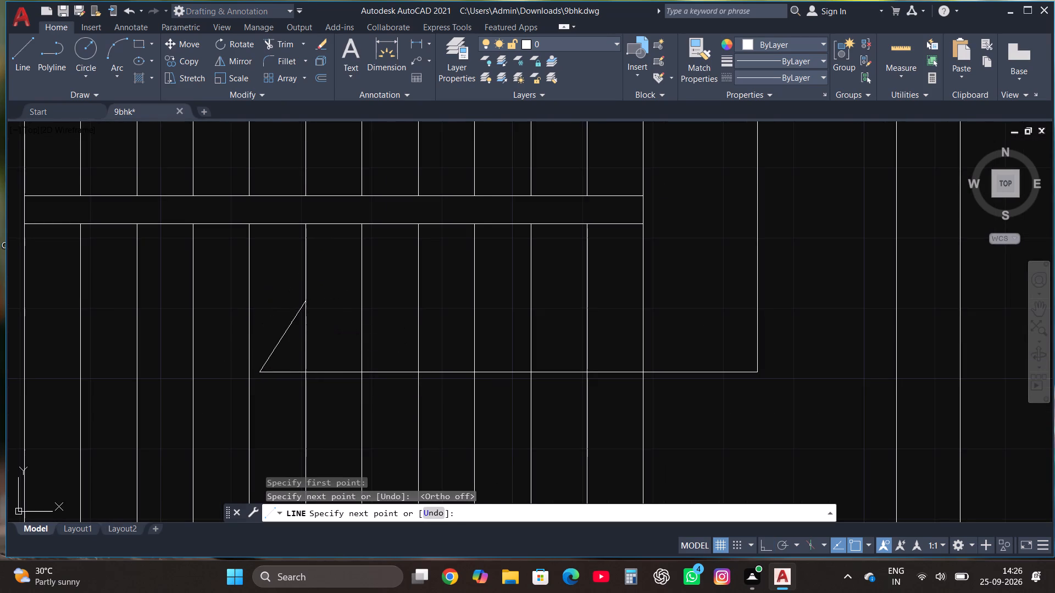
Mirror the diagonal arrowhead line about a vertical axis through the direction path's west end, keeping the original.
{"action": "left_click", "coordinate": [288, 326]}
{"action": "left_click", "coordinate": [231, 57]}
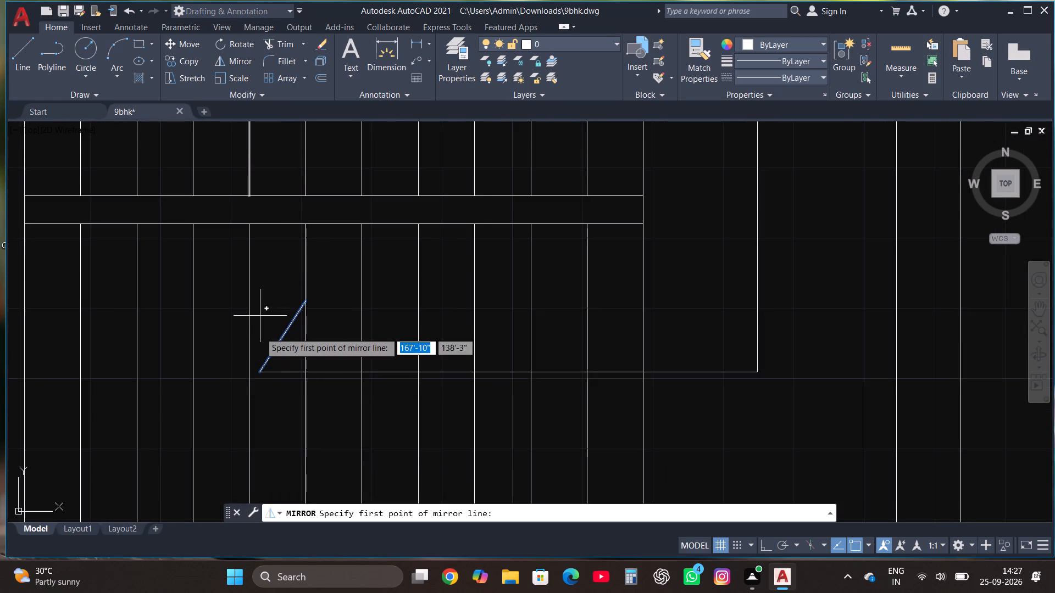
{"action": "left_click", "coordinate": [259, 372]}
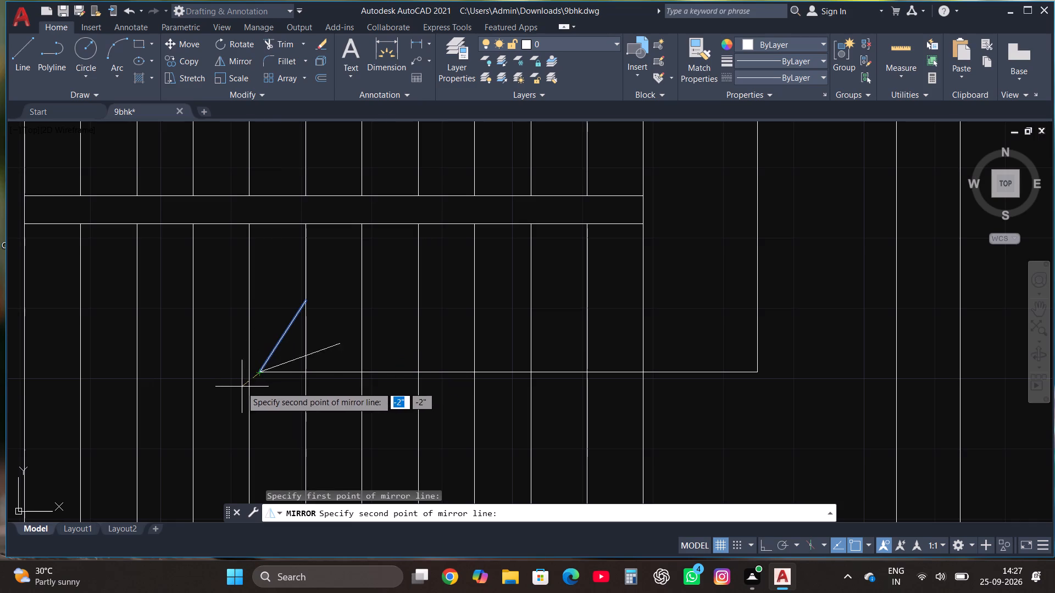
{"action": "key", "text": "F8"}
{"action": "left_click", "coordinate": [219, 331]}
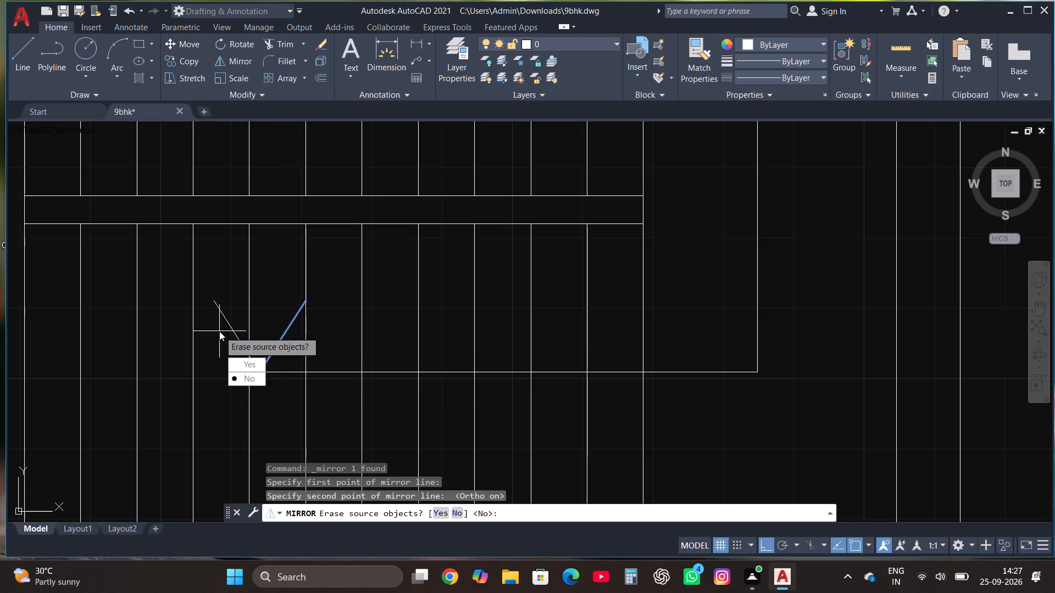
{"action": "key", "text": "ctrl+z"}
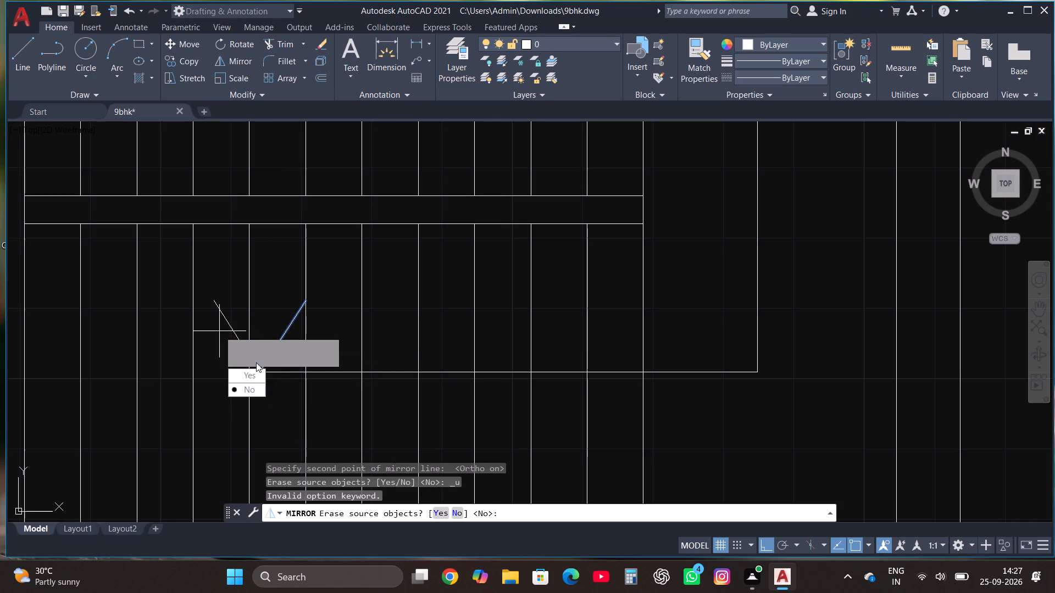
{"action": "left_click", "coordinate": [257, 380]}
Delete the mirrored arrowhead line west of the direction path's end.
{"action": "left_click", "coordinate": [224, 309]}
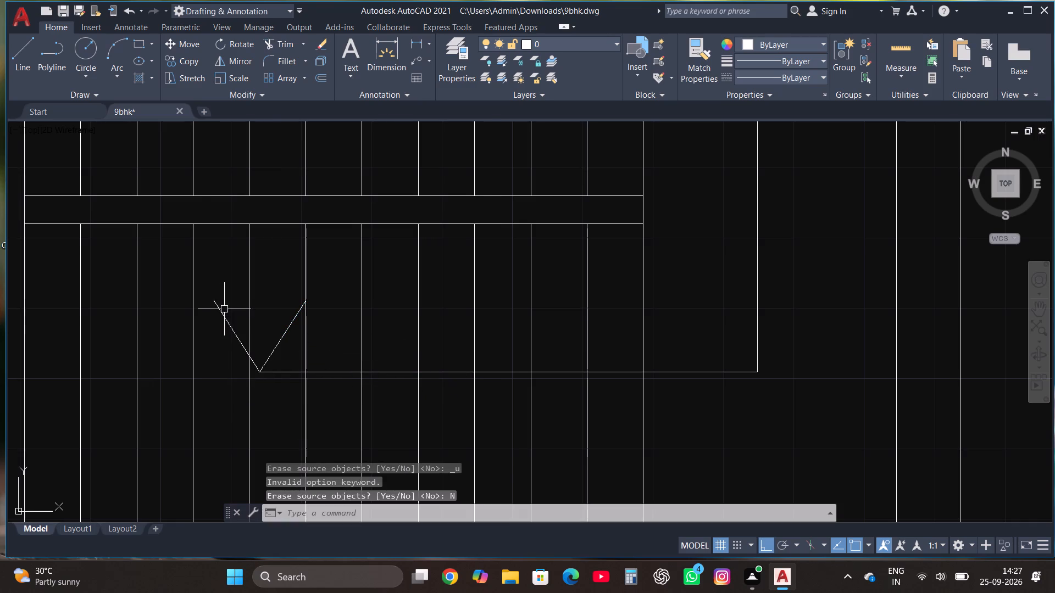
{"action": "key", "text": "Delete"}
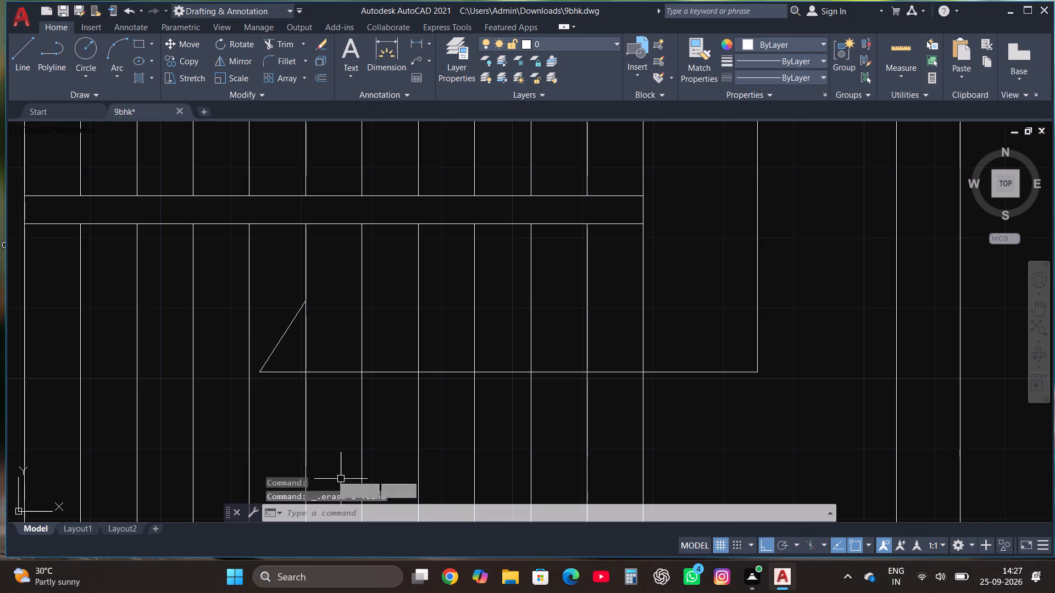
Mirror the diagonal arrowhead line about the stair direction path's horizontal lower run, keeping the original.
{"action": "left_click", "coordinate": [274, 347]}
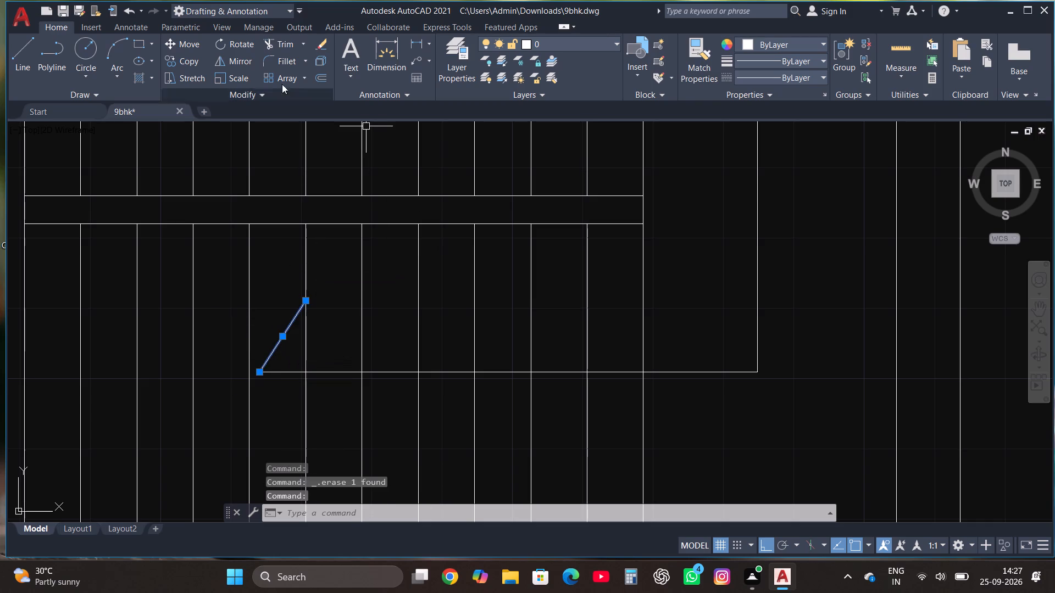
{"action": "left_click", "coordinate": [243, 60]}
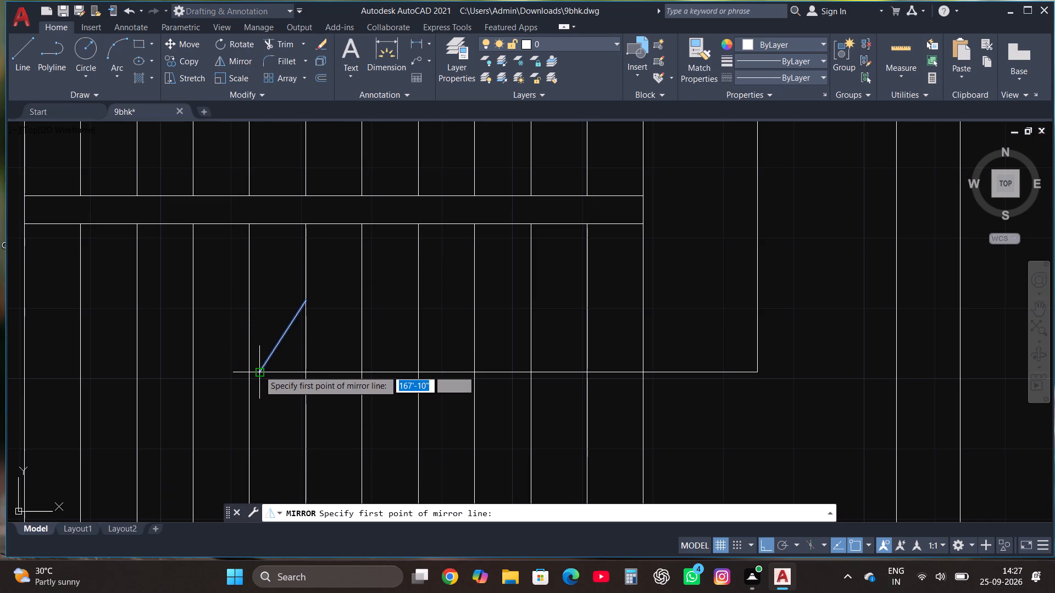
{"action": "left_click", "coordinate": [260, 371]}
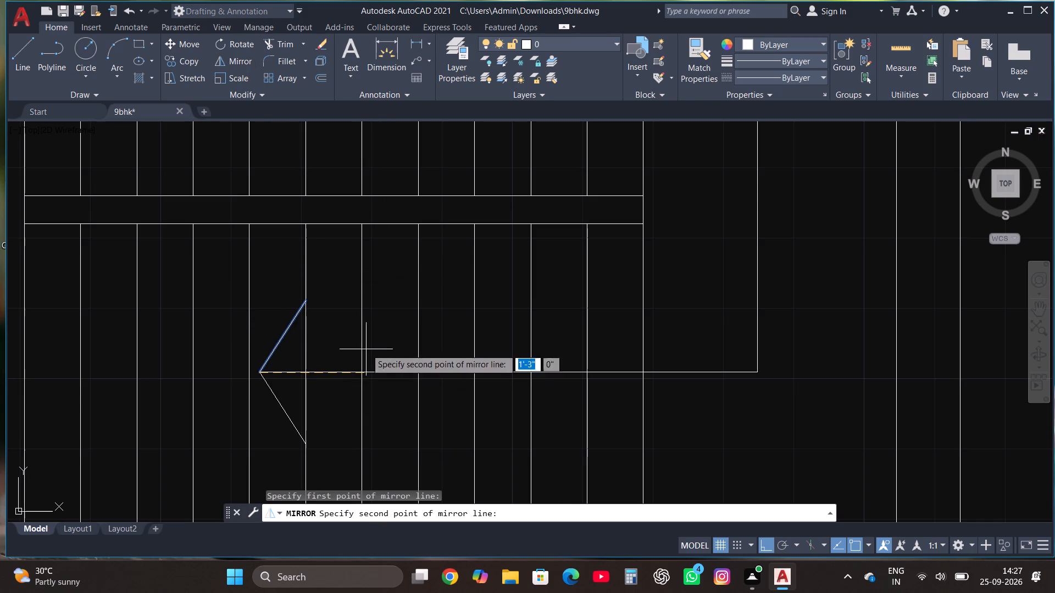
{"action": "left_click", "coordinate": [386, 322]}
{"action": "left_click", "coordinate": [408, 365]}
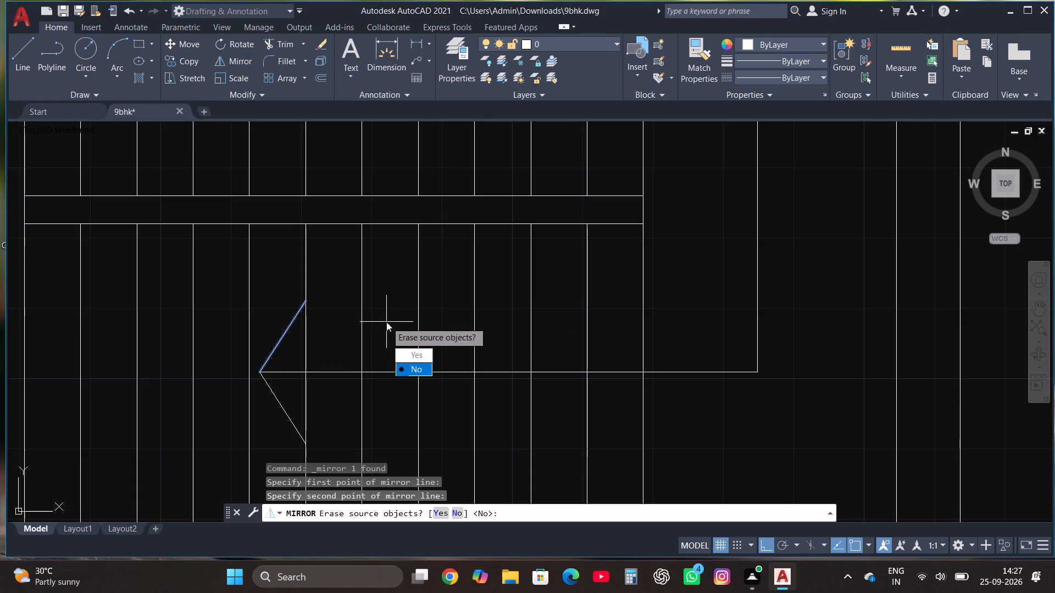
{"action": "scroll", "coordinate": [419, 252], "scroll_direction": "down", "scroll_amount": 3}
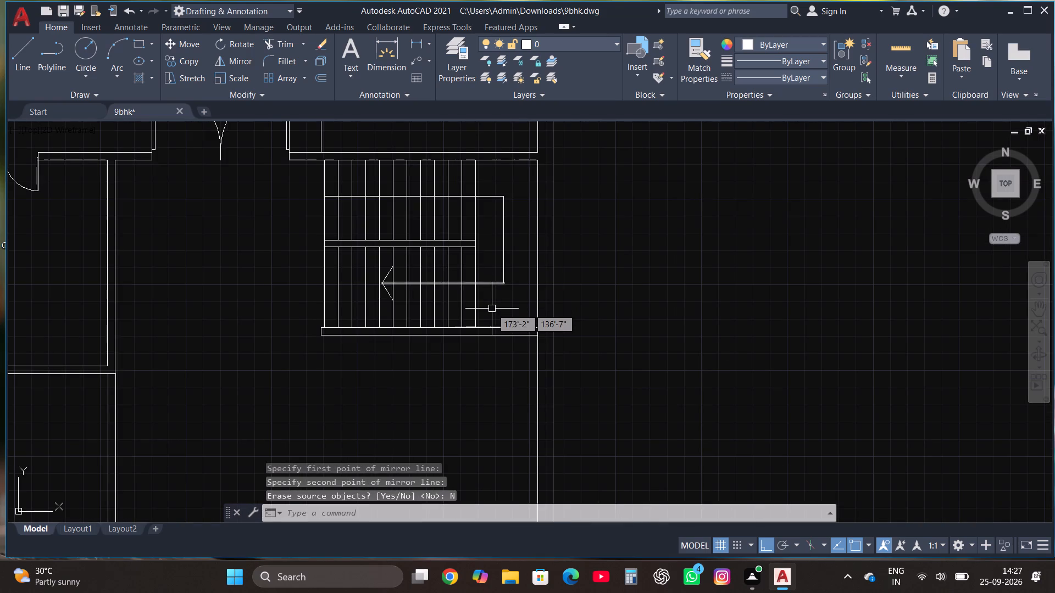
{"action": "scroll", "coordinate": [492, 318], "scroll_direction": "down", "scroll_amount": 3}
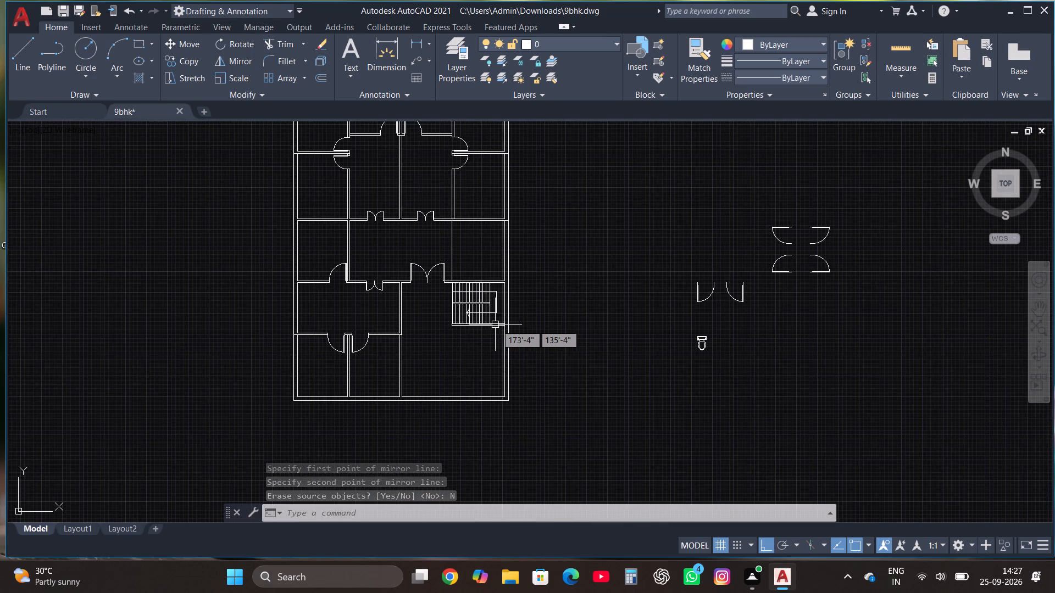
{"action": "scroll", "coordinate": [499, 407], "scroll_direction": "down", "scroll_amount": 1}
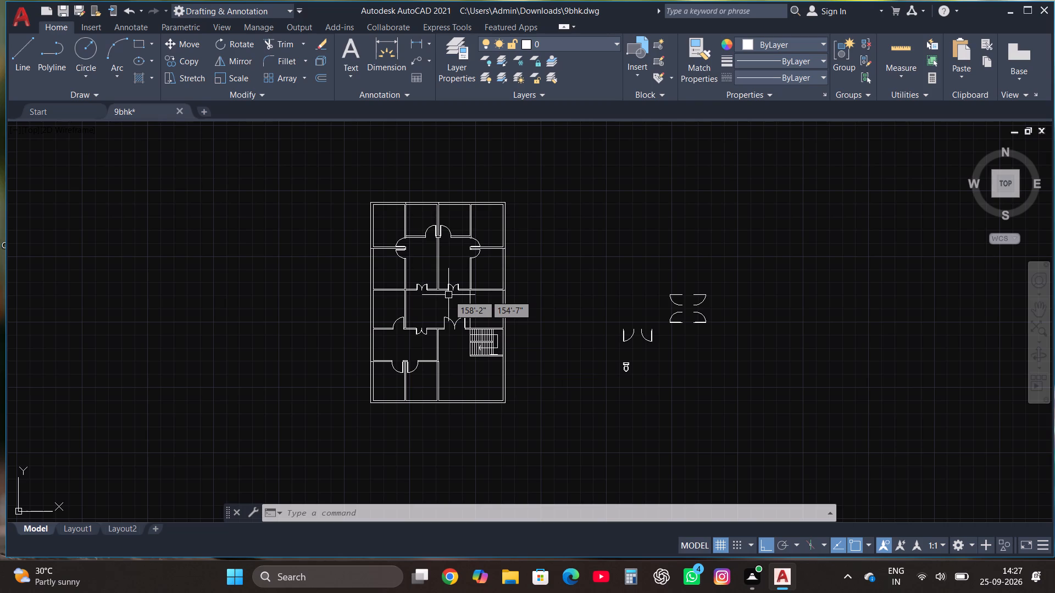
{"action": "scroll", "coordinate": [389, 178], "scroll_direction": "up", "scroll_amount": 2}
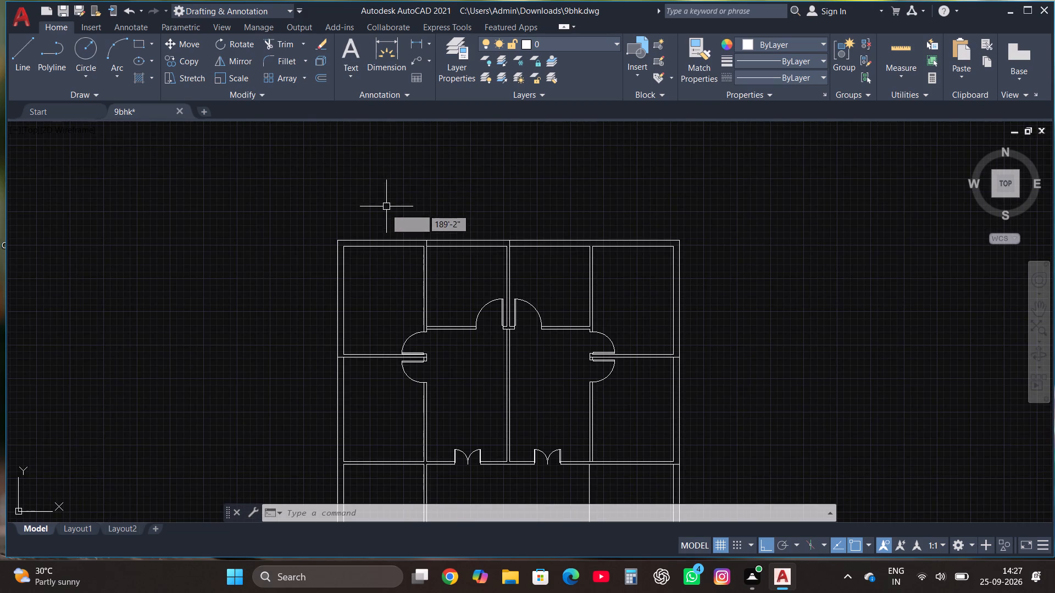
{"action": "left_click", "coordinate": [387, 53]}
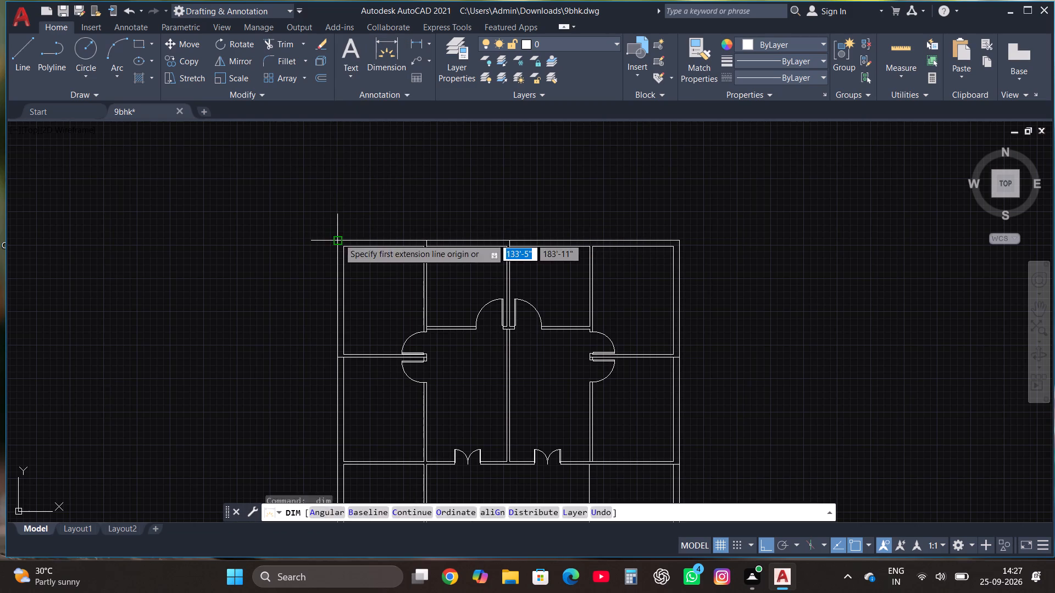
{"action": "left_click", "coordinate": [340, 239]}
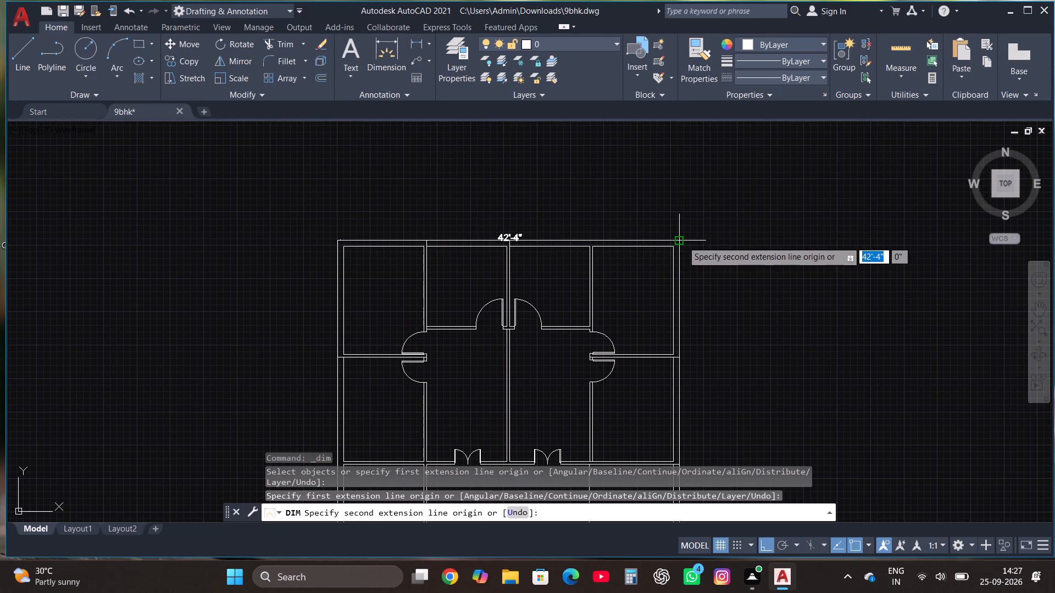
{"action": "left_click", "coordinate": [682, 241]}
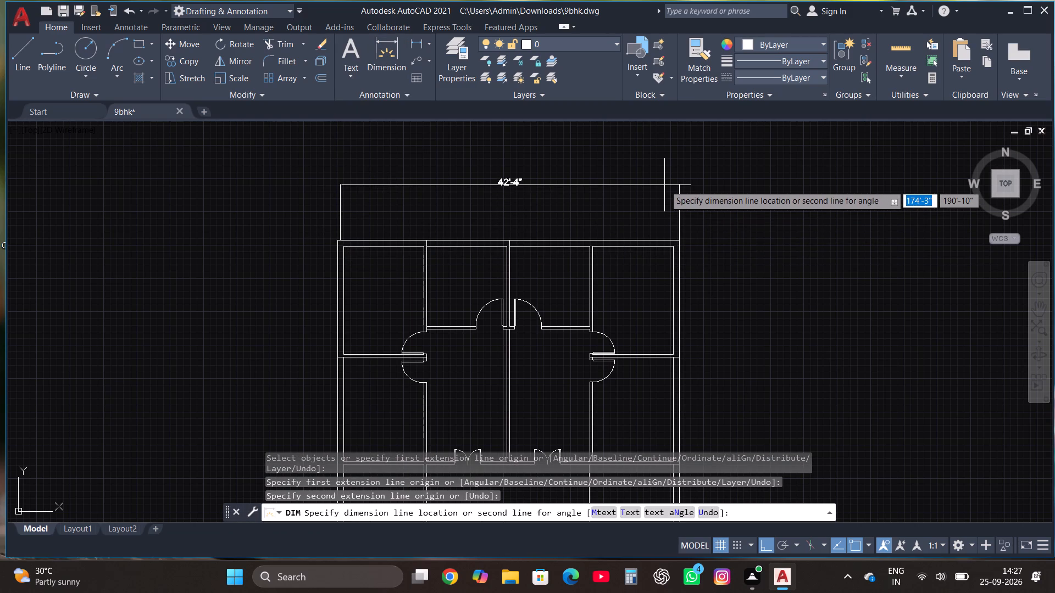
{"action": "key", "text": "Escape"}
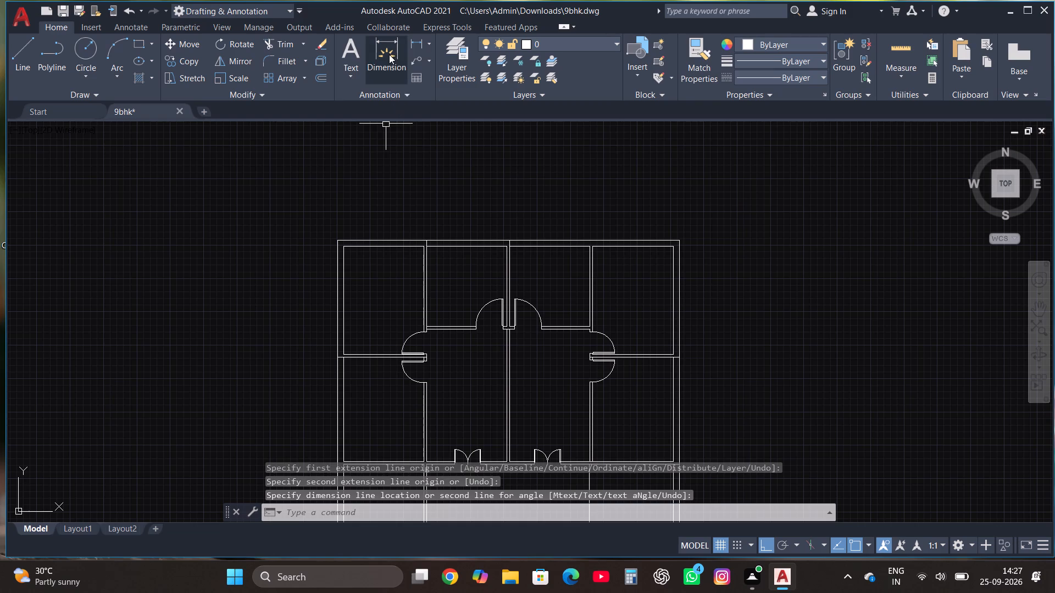
Dimension the building's overall width from its northwest to northeast outer corner, placing the dimension line north of the plan.
{"action": "left_click", "coordinate": [389, 54]}
{"action": "left_click", "coordinate": [335, 239]}
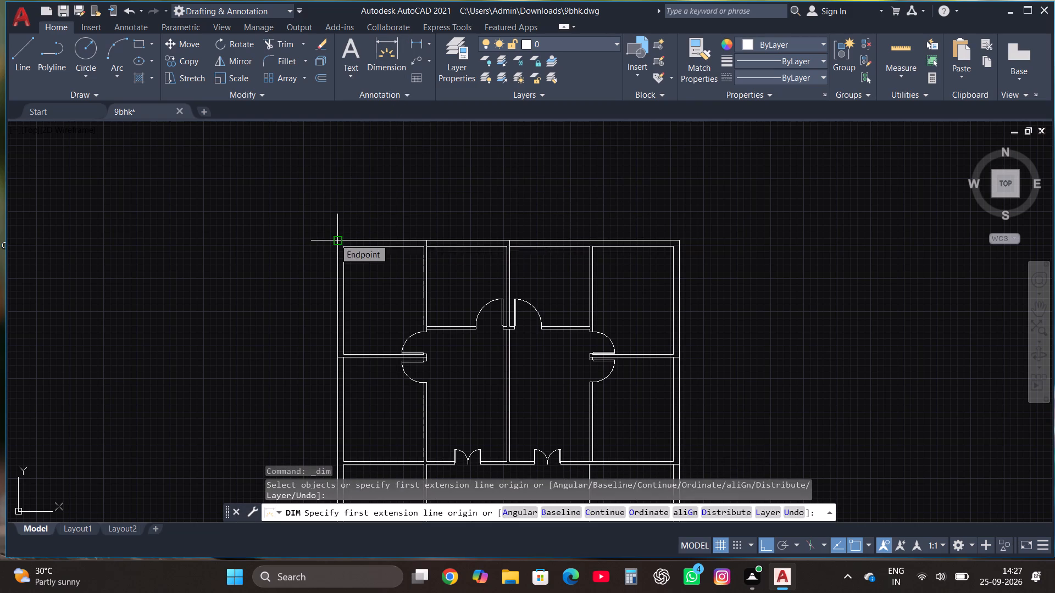
{"action": "left_click", "coordinate": [681, 242]}
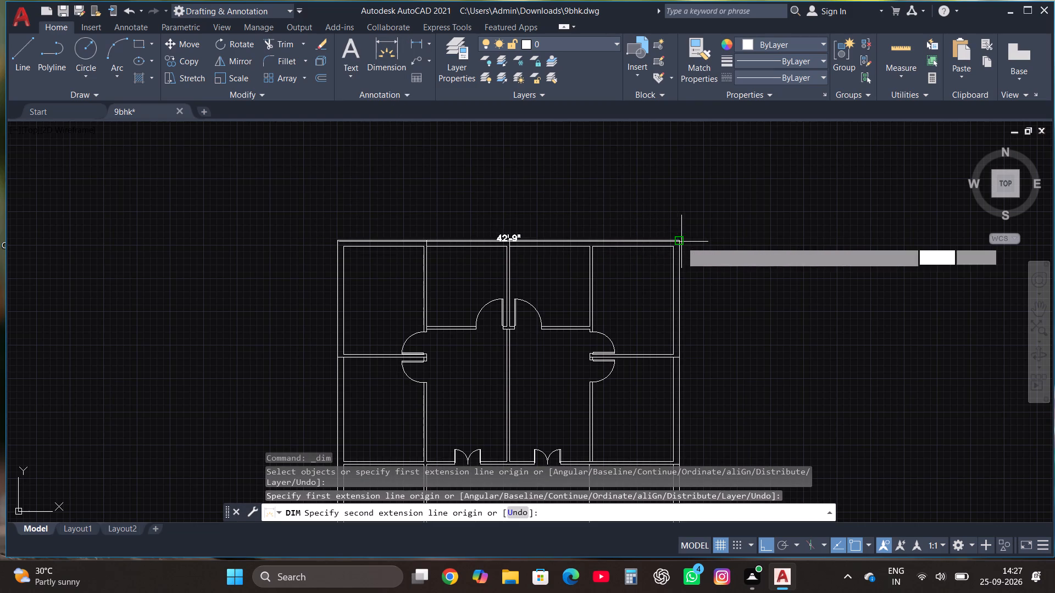
{"action": "left_click", "coordinate": [669, 203]}
Dimension the building's overall length from its northwest to southwest outer corner, placing the dimension line west of the plan.
{"action": "scroll", "coordinate": [669, 202], "scroll_direction": "up", "scroll_amount": 2}
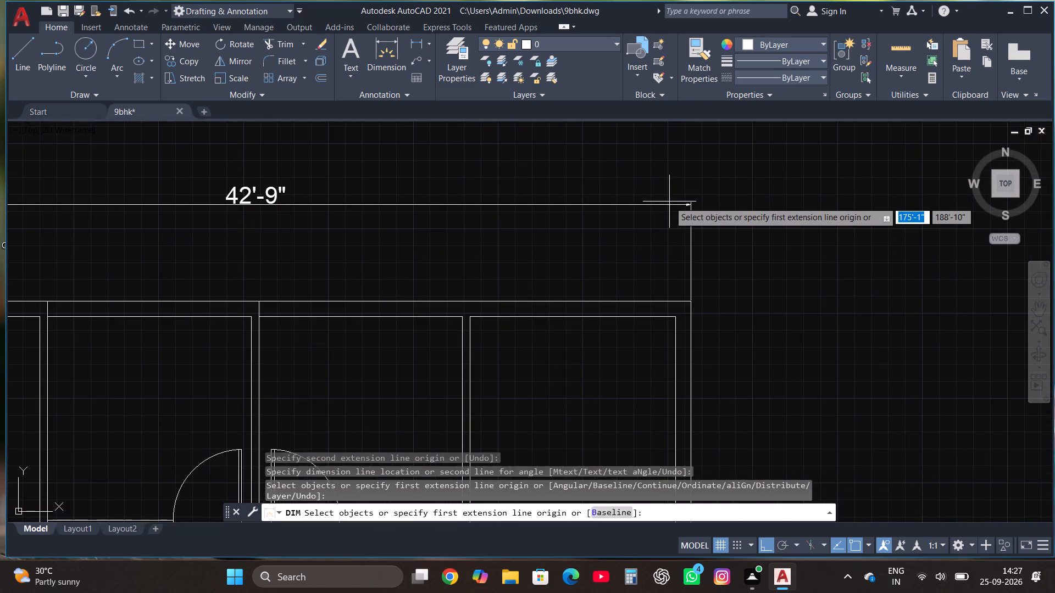
{"action": "scroll", "coordinate": [668, 202], "scroll_direction": "down", "scroll_amount": 1}
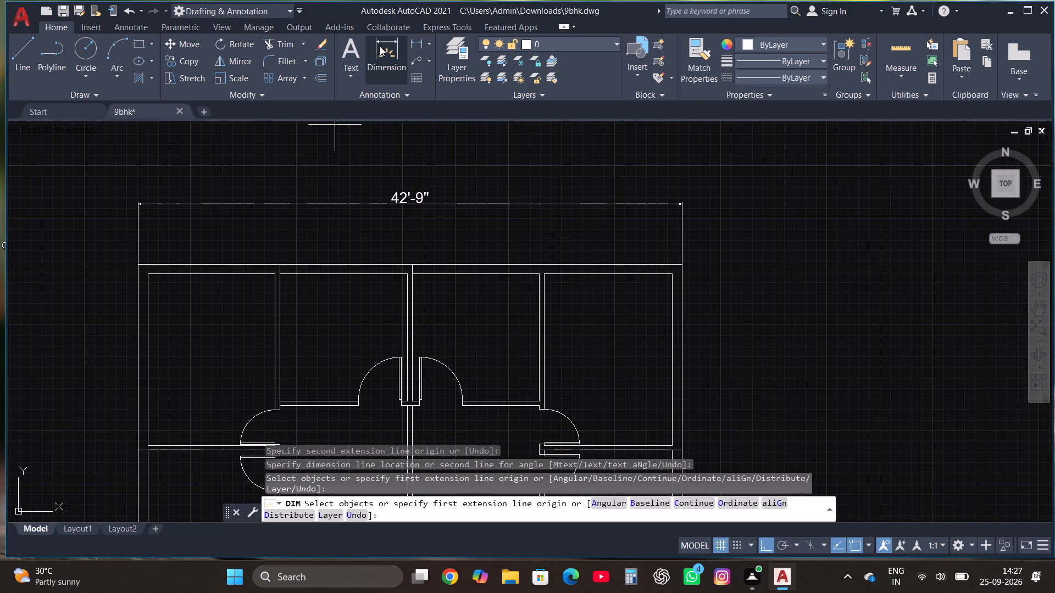
{"action": "left_click", "coordinate": [380, 46]}
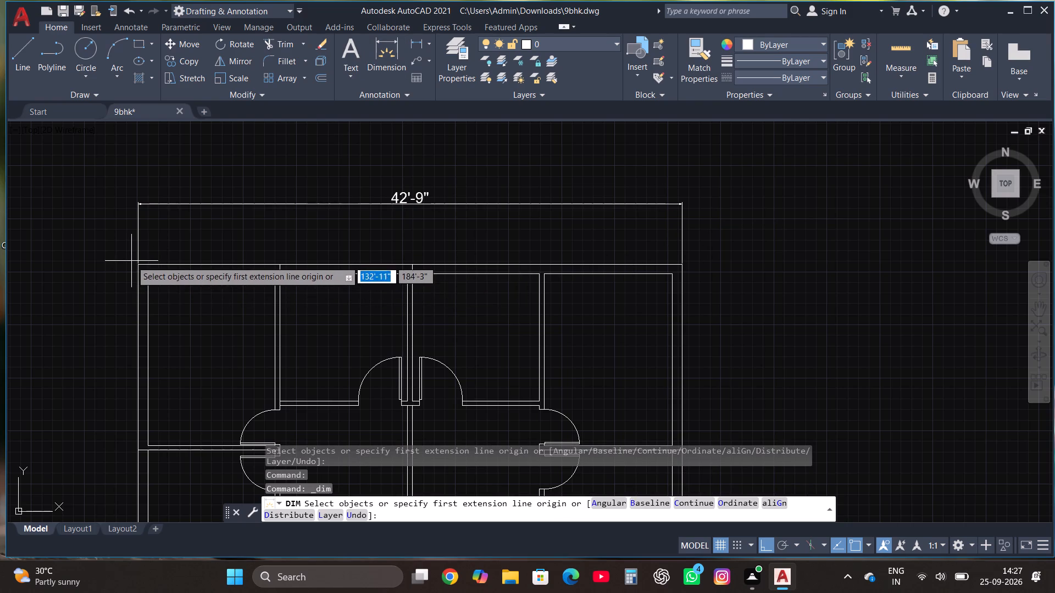
{"action": "left_click", "coordinate": [137, 262]}
{"action": "scroll", "coordinate": [338, 169], "scroll_direction": "down", "scroll_amount": 4}
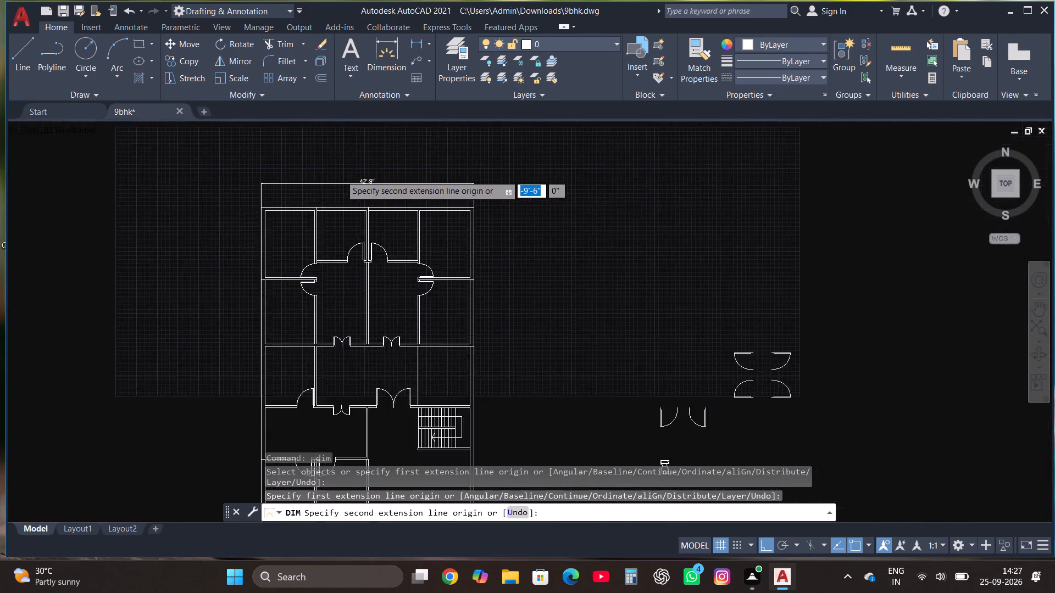
{"action": "scroll", "coordinate": [320, 316], "scroll_direction": "up", "scroll_amount": 3}
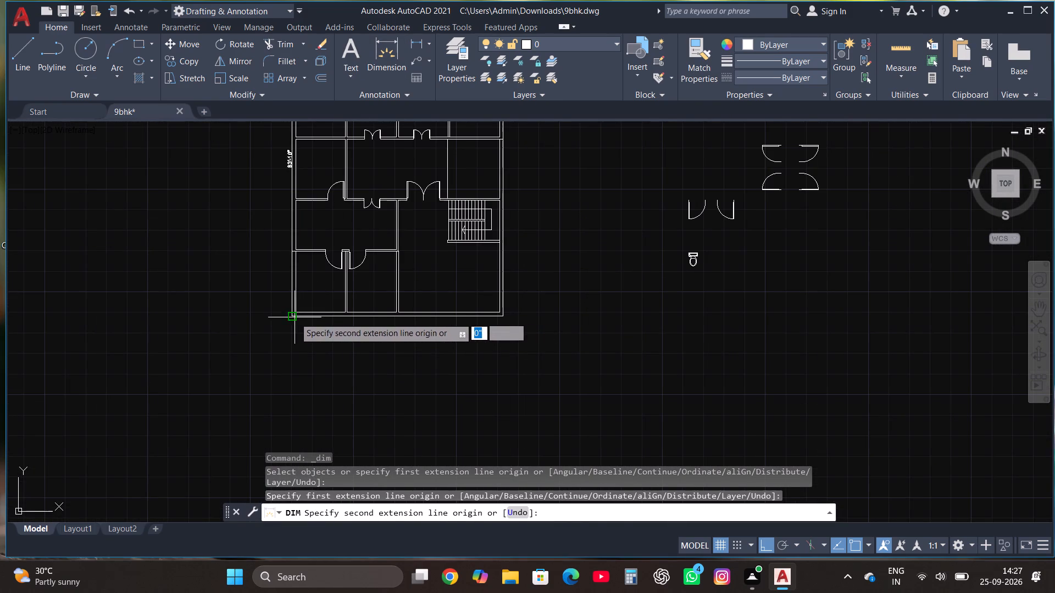
{"action": "left_click", "coordinate": [295, 317]}
{"action": "scroll", "coordinate": [293, 317], "scroll_direction": "down", "scroll_amount": 1}
{"action": "scroll", "coordinate": [251, 311], "scroll_direction": "up", "scroll_amount": 1}
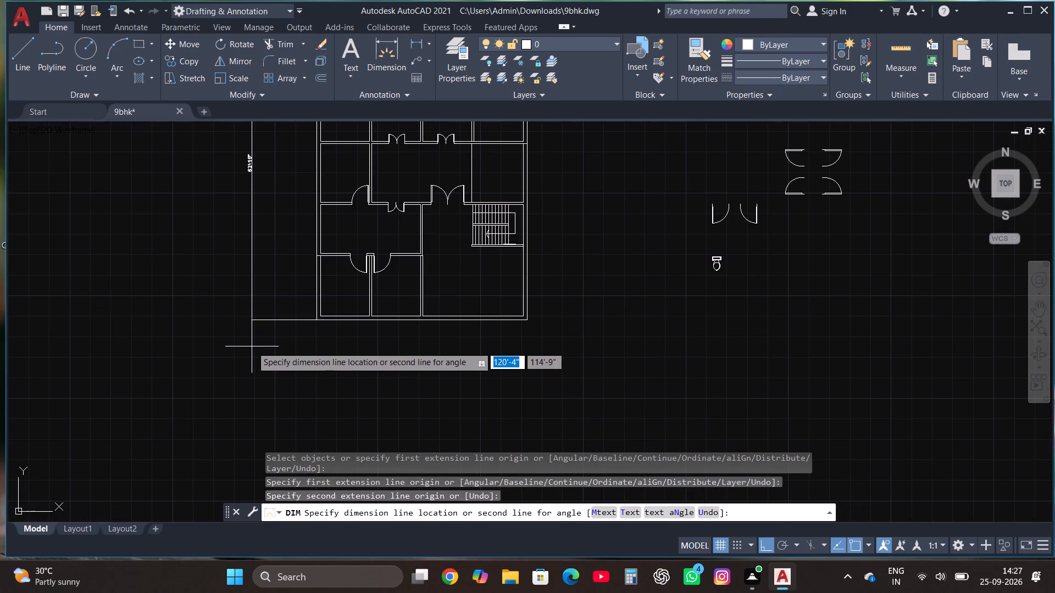
{"action": "scroll", "coordinate": [254, 345], "scroll_direction": "down", "scroll_amount": 2}
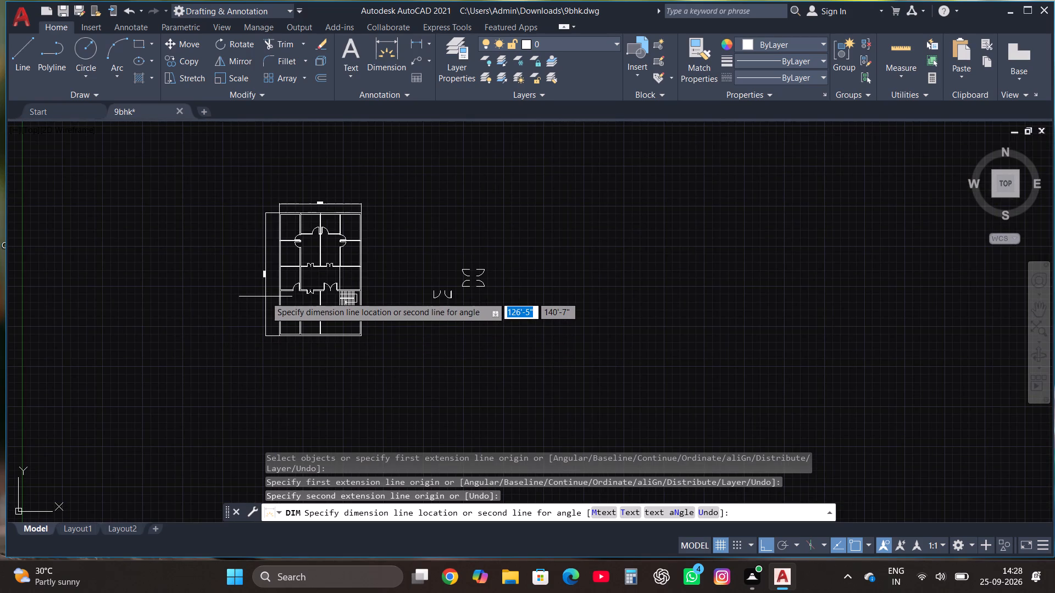
{"action": "left_click", "coordinate": [261, 294]}
Draw a rectangle about 4' wide in the northwest room, extending south from the inner face of the north wall.
{"action": "scroll", "coordinate": [285, 237], "scroll_direction": "up", "scroll_amount": 3}
{"action": "scroll", "coordinate": [258, 289], "scroll_direction": "up", "scroll_amount": 3}
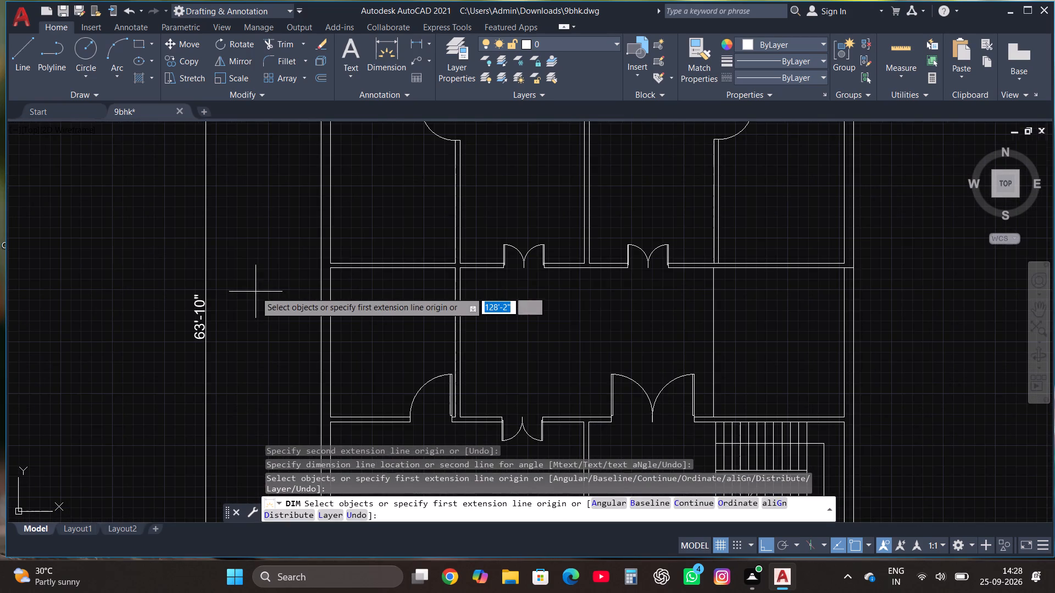
{"action": "scroll", "coordinate": [357, 322], "scroll_direction": "down", "scroll_amount": 2}
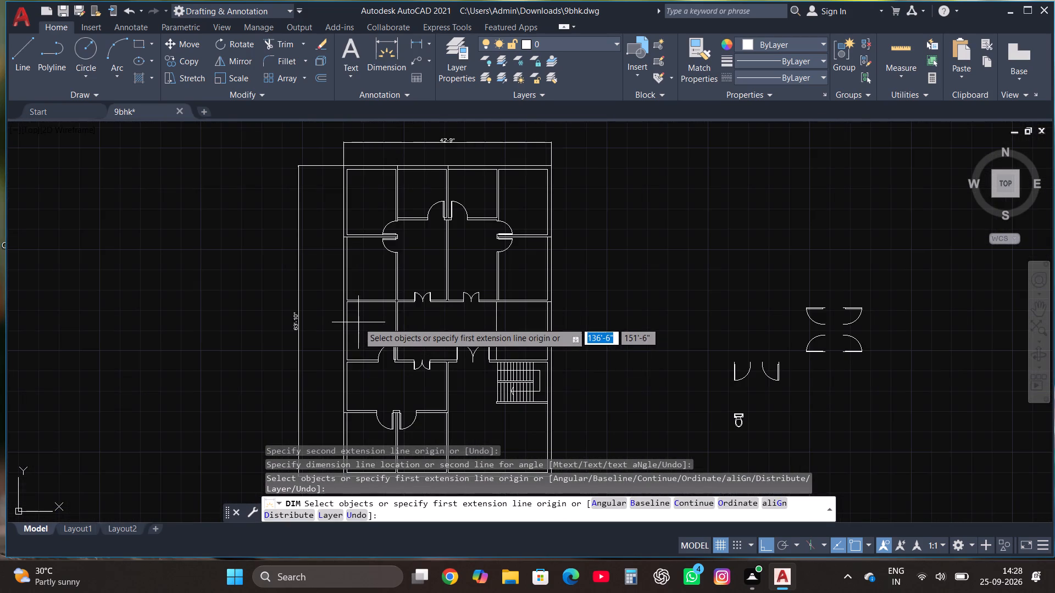
{"action": "scroll", "coordinate": [351, 177], "scroll_direction": "up", "scroll_amount": 2}
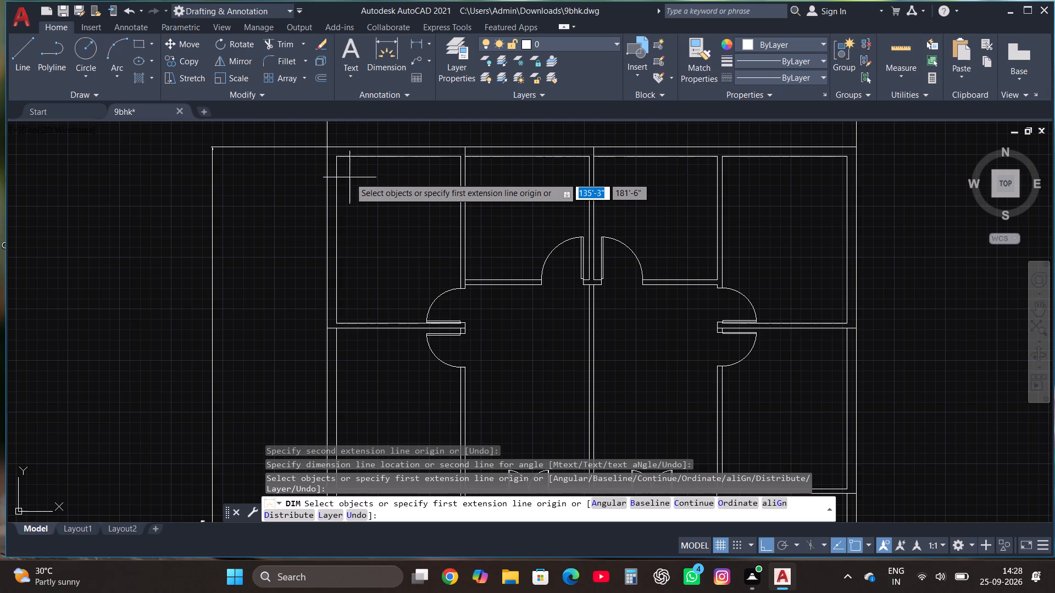
{"action": "scroll", "coordinate": [449, 170], "scroll_direction": "up", "scroll_amount": 1}
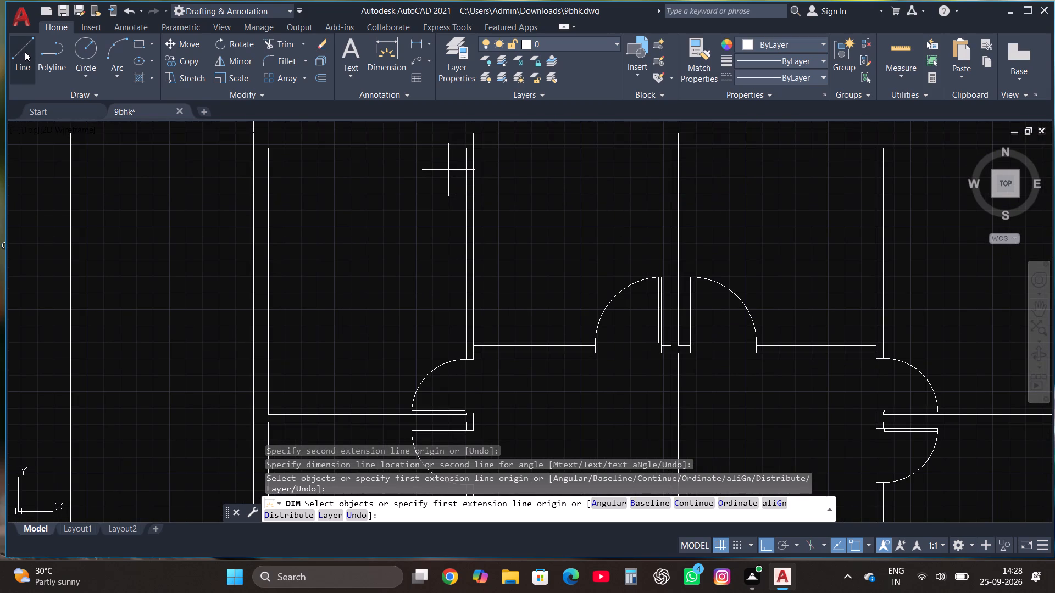
{"action": "left_click", "coordinate": [140, 41]}
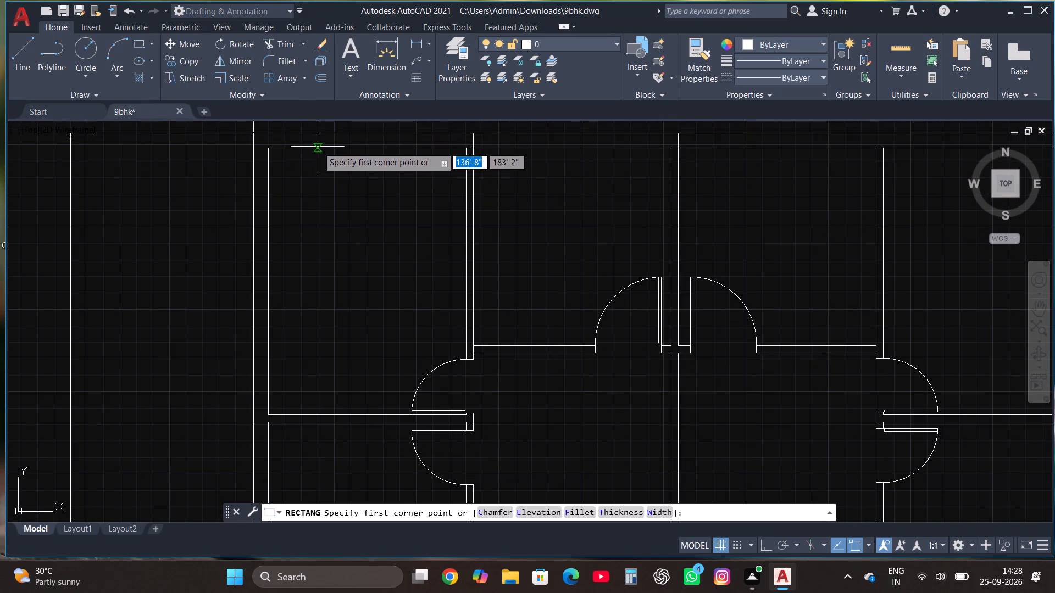
{"action": "left_click", "coordinate": [315, 149]}
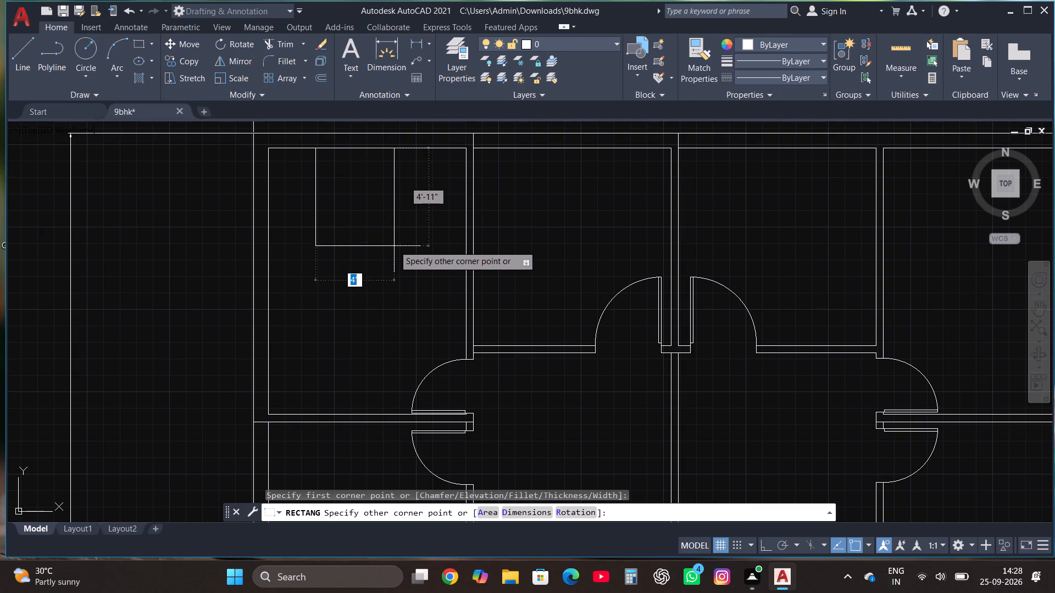
{"action": "left_click", "coordinate": [395, 256]}
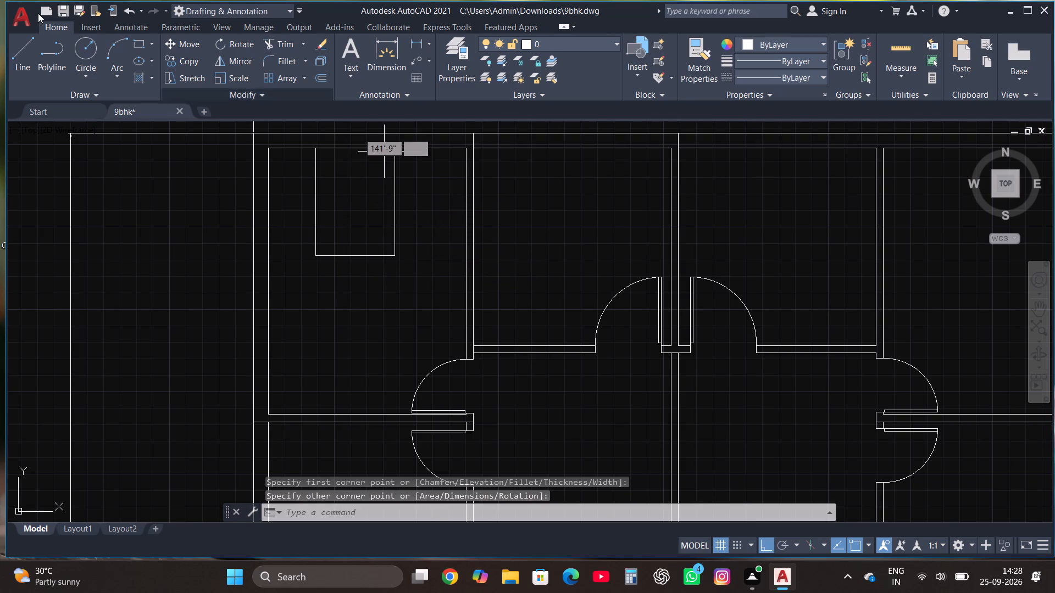
Draw a rectangle about 1'-10" wide against the north and west walls in the northwest room's corner, beside the first rectangle.
{"action": "left_click", "coordinate": [139, 40]}
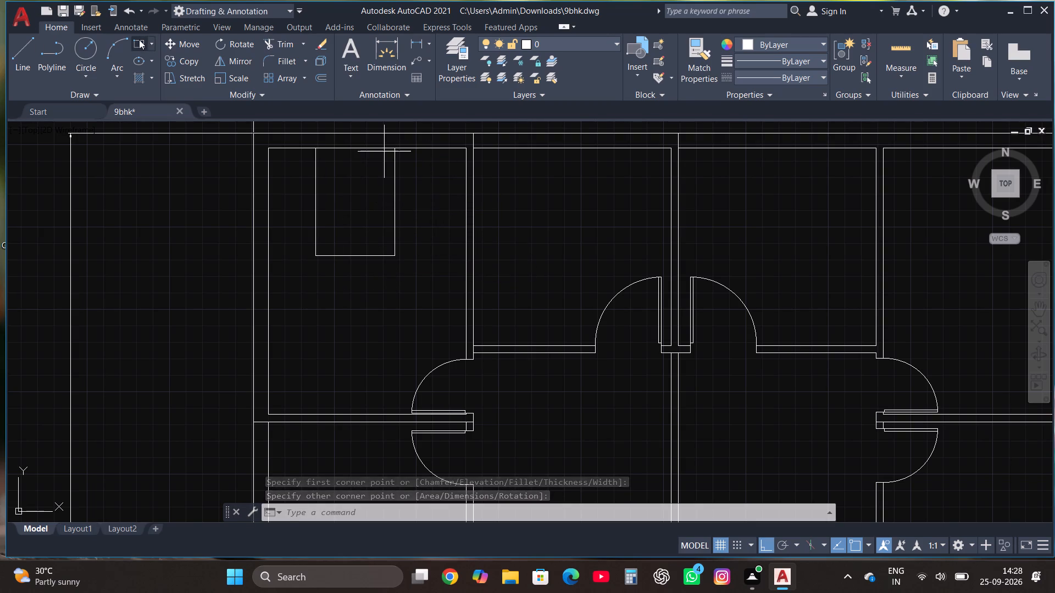
{"action": "left_click", "coordinate": [304, 149]}
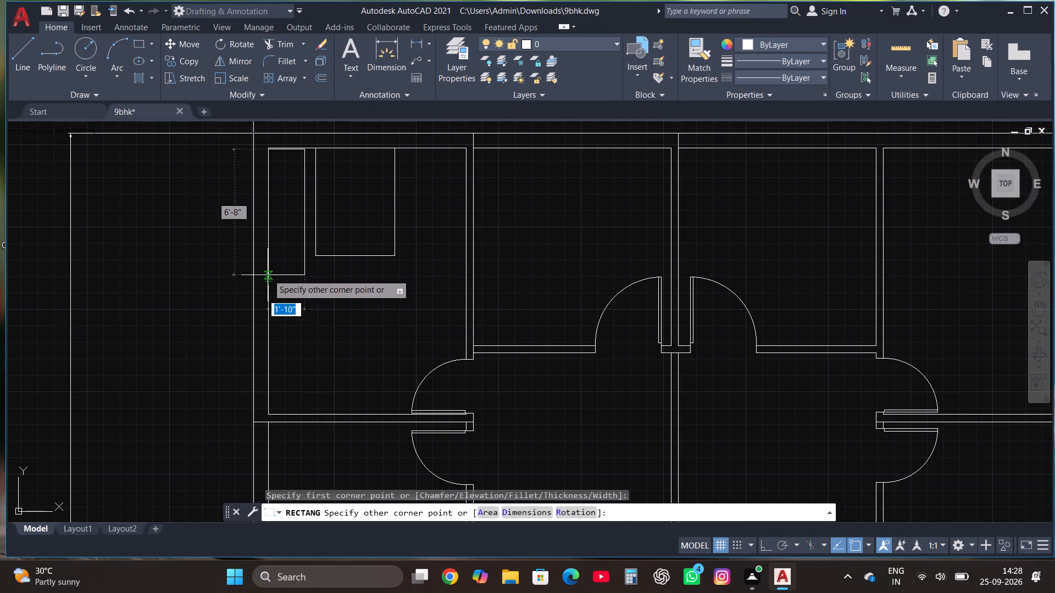
{"action": "left_click", "coordinate": [268, 265]}
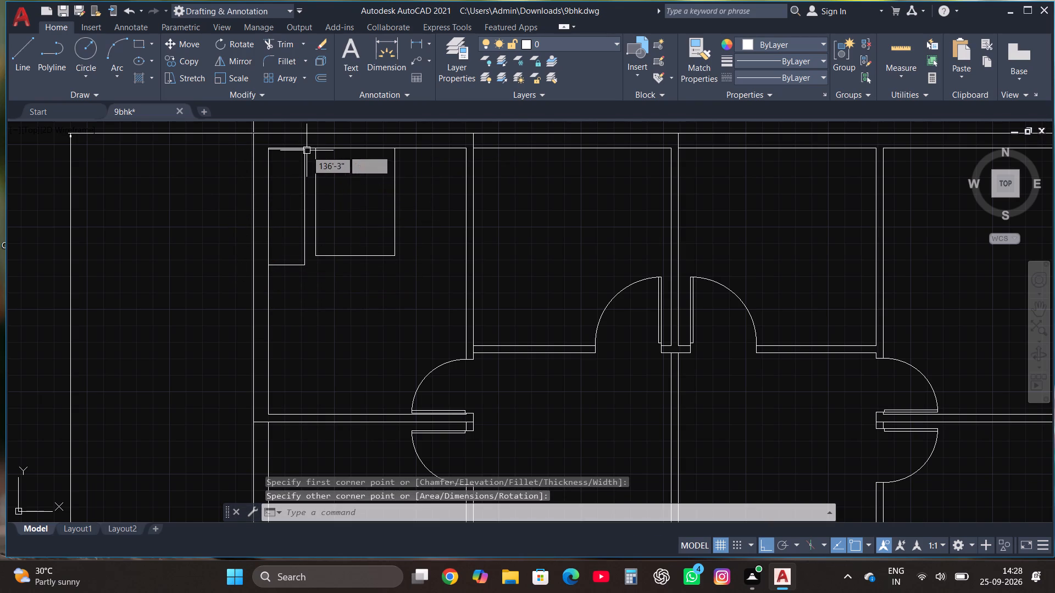
Draw a freestanding rectangle about 1'-5" wide by 3'-1" long near the northwest room's southwest corner.
{"action": "scroll", "coordinate": [290, 422], "scroll_direction": "up", "scroll_amount": 1}
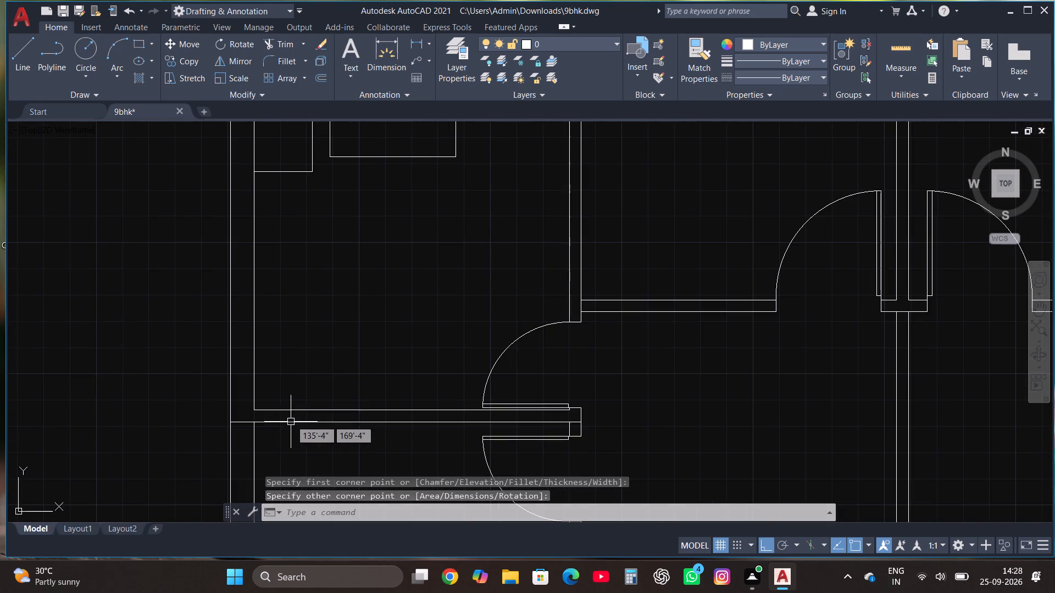
{"action": "left_click", "coordinate": [138, 45]}
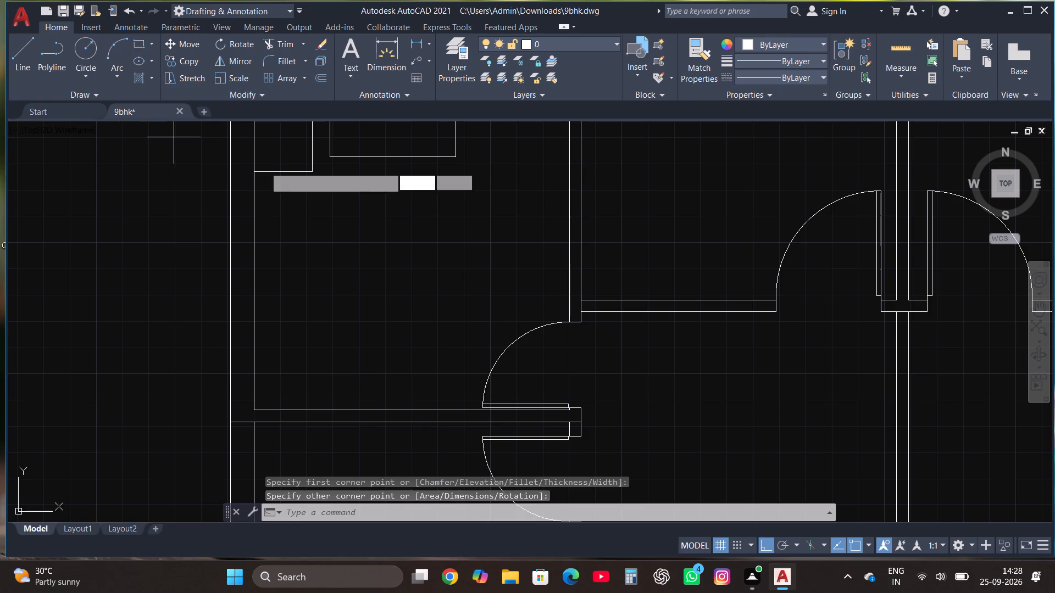
{"action": "left_click", "coordinate": [313, 395]}
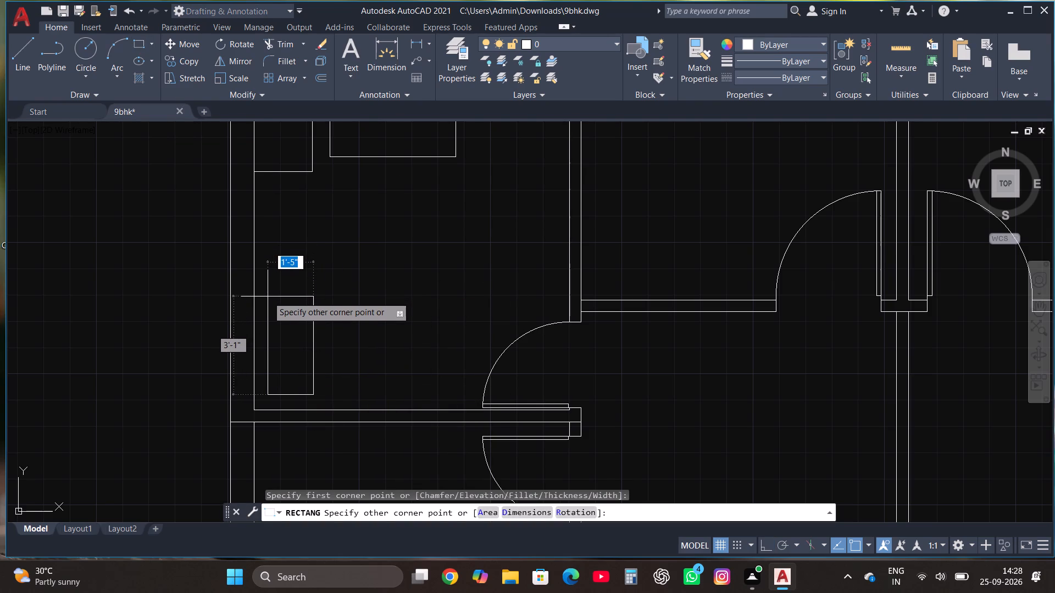
{"action": "left_click", "coordinate": [267, 294]}
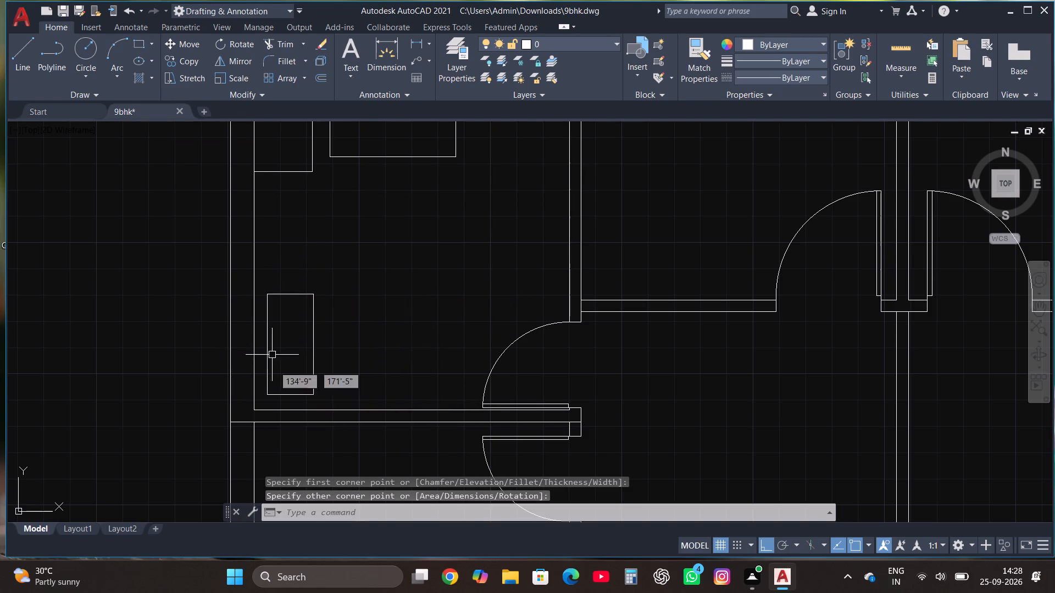
Draw connected lines from the freestanding rectangle's south edge: 3" south, west past its west side, and north beyond its top edge.
{"action": "scroll", "coordinate": [279, 399], "scroll_direction": "up", "scroll_amount": 1}
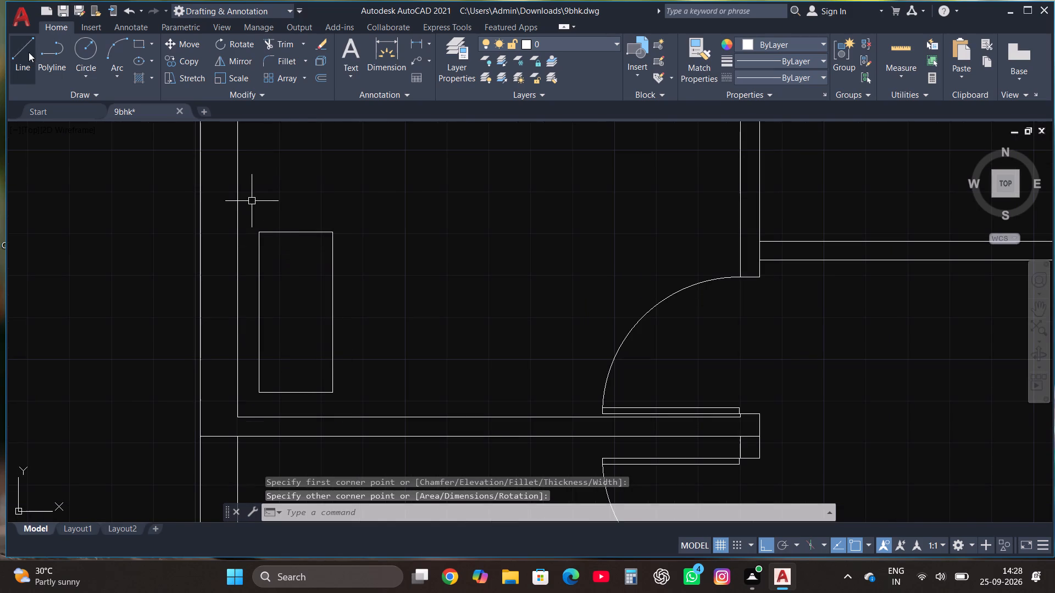
{"action": "left_click", "coordinate": [21, 46]}
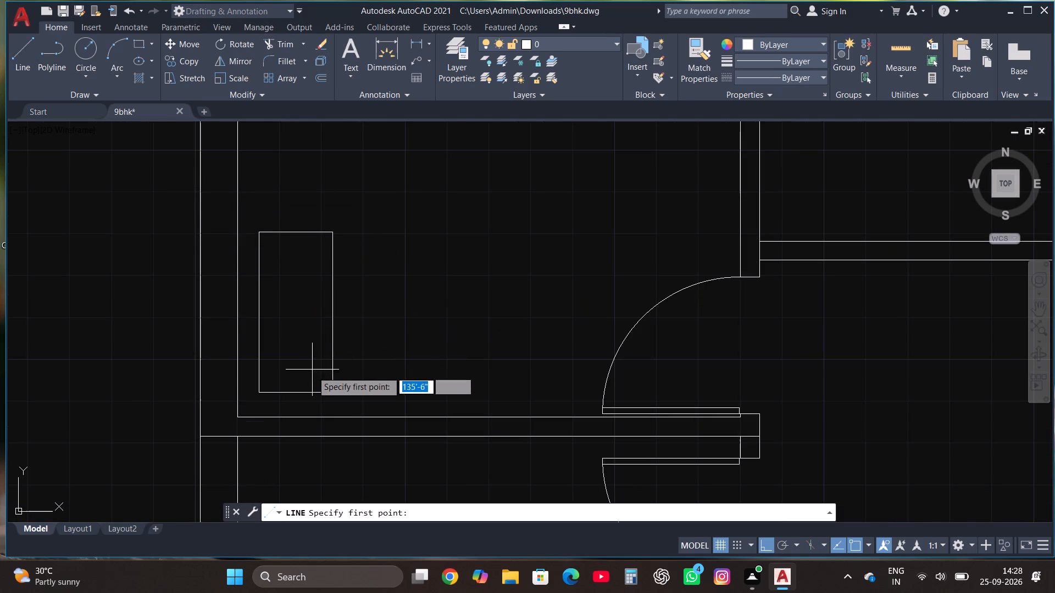
{"action": "left_click", "coordinate": [313, 390]}
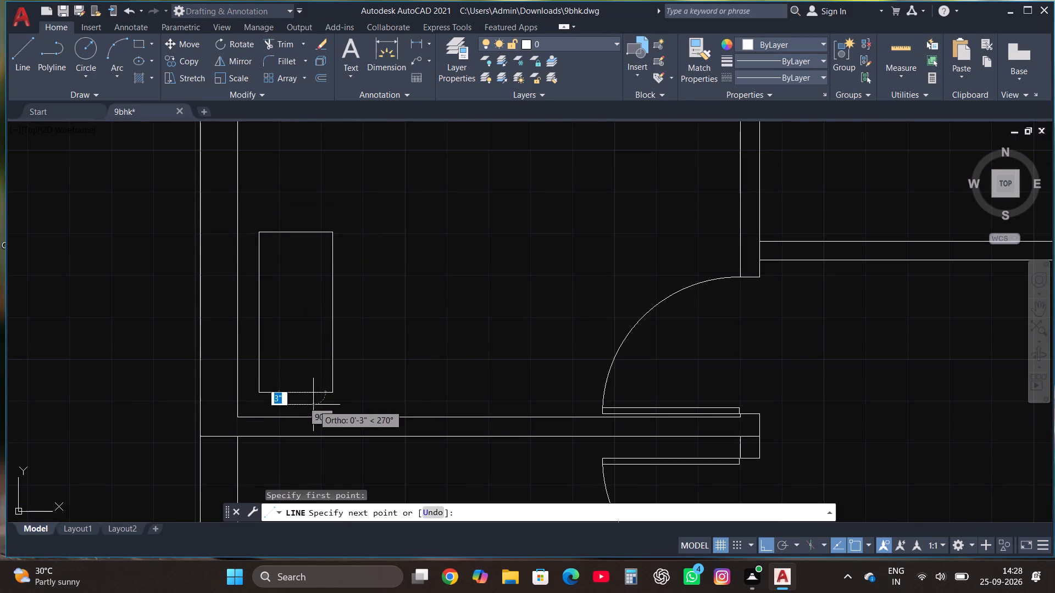
{"action": "left_click", "coordinate": [313, 405]}
{"action": "left_click", "coordinate": [246, 406]}
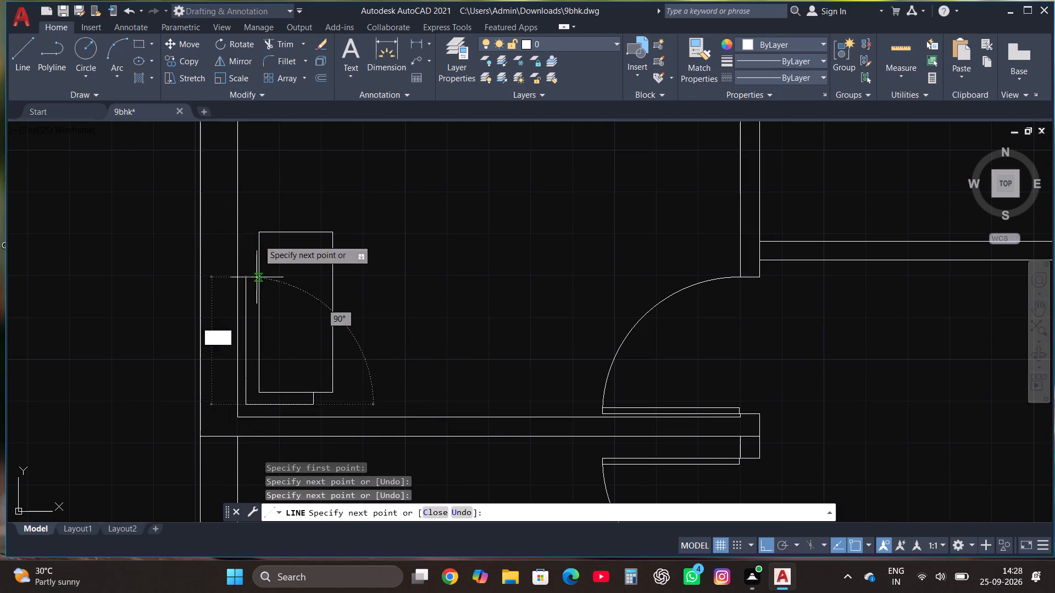
{"action": "left_click", "coordinate": [258, 218]}
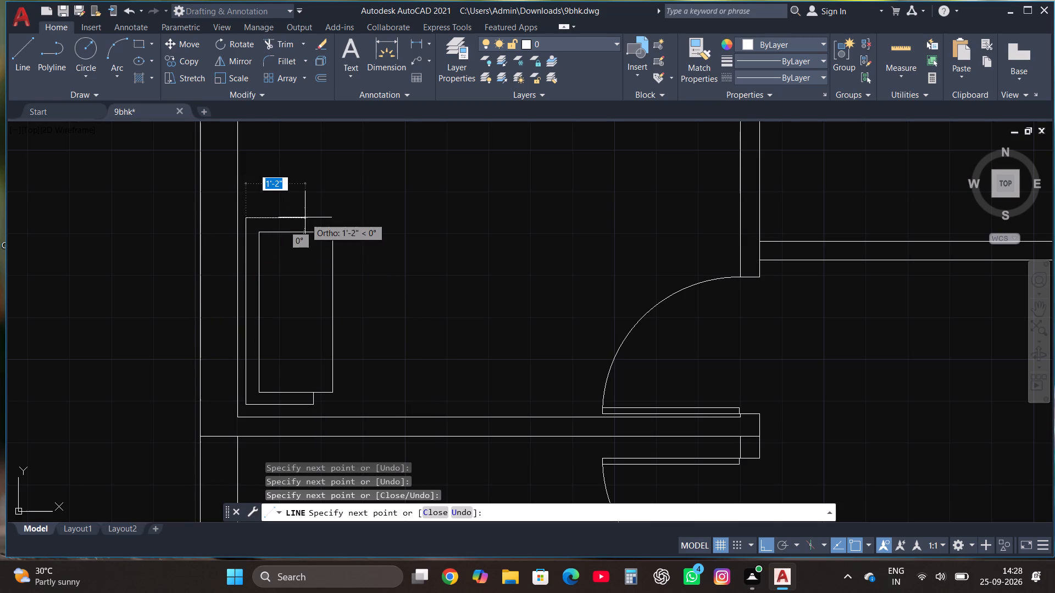
{"action": "key", "text": "Escape"}
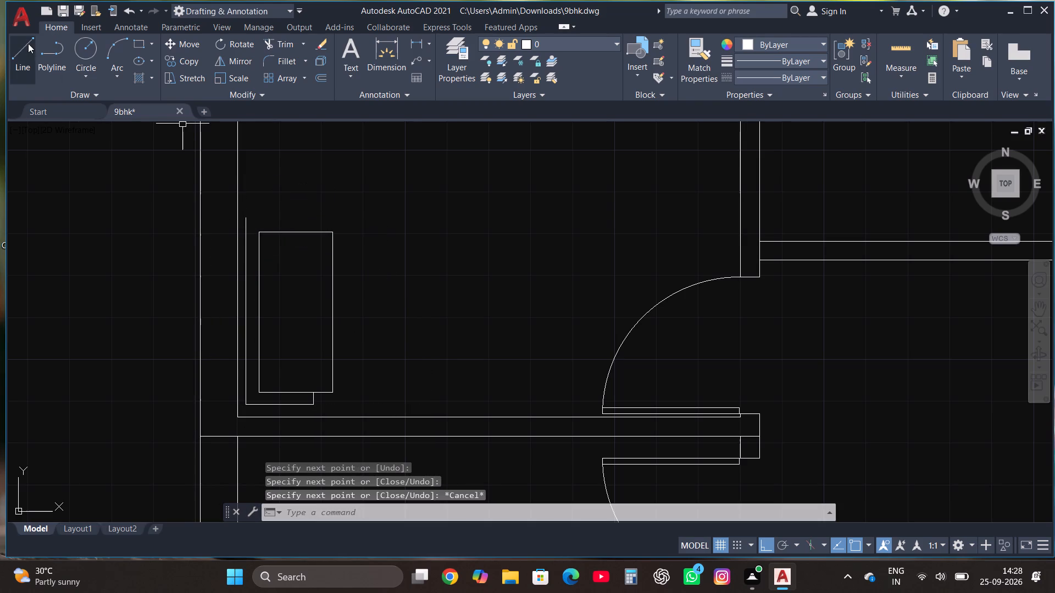
Draw a line 3" north from the freestanding rectangle's top edge, continuing west across the vertical outline line.
{"action": "left_click", "coordinate": [28, 43]}
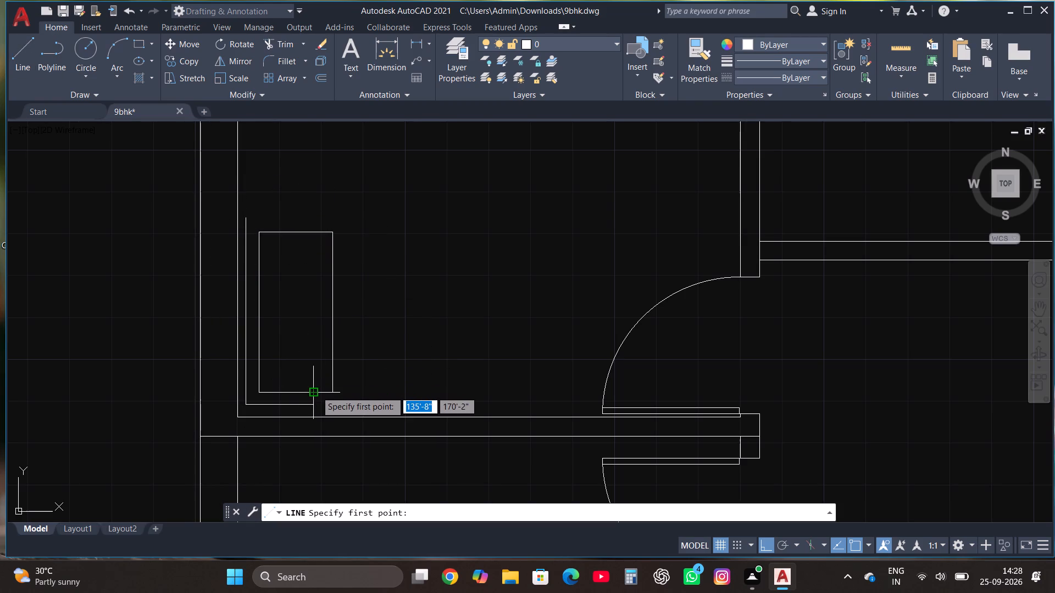
{"action": "left_click", "coordinate": [314, 231]}
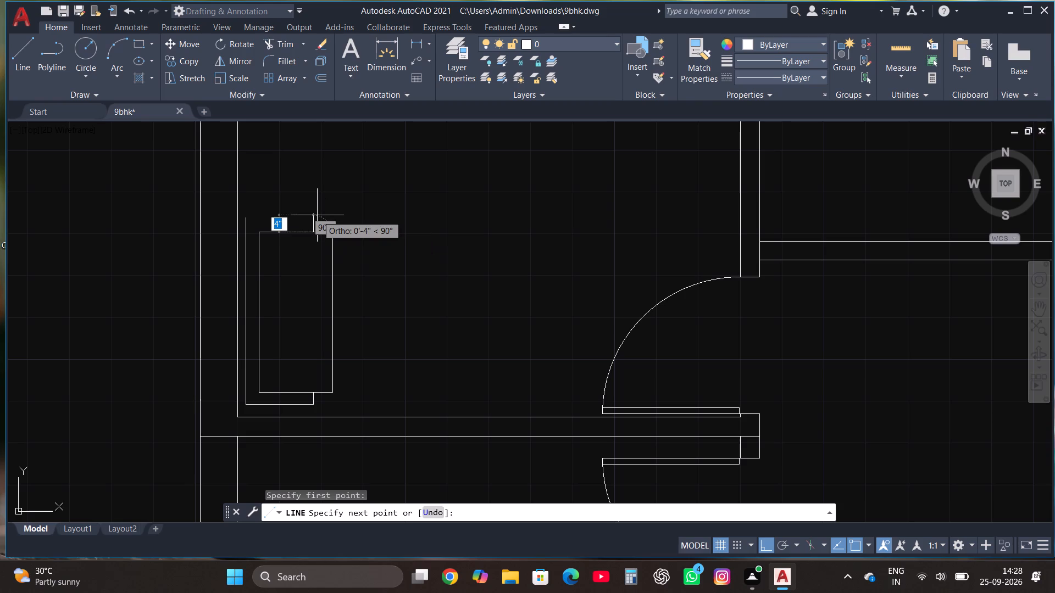
{"action": "type", "text": "3\""}
{"action": "key", "text": "Return"}
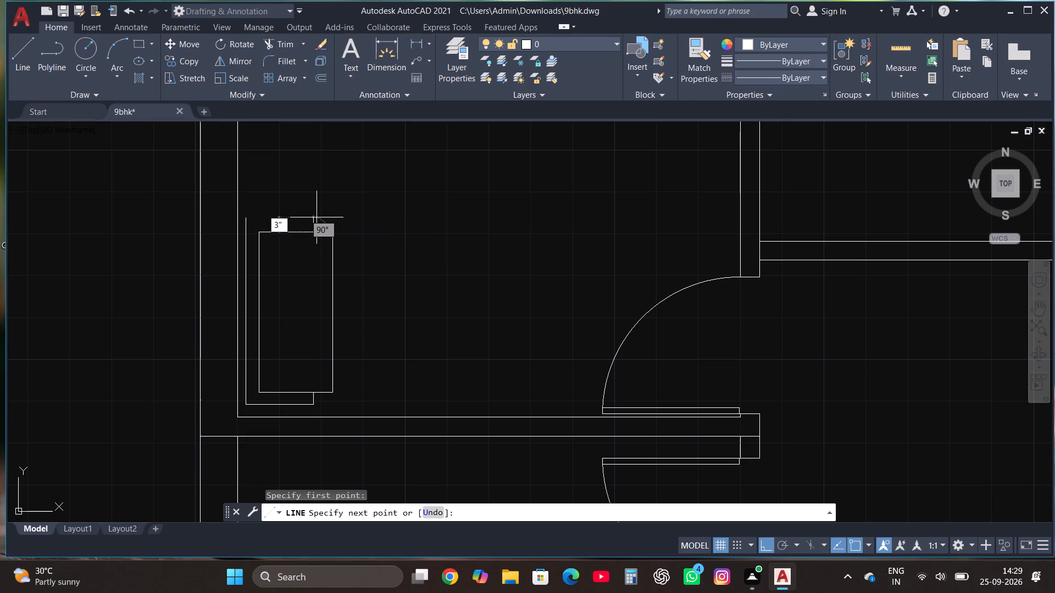
{"action": "scroll", "coordinate": [228, 209], "scroll_direction": "up", "scroll_amount": 4}
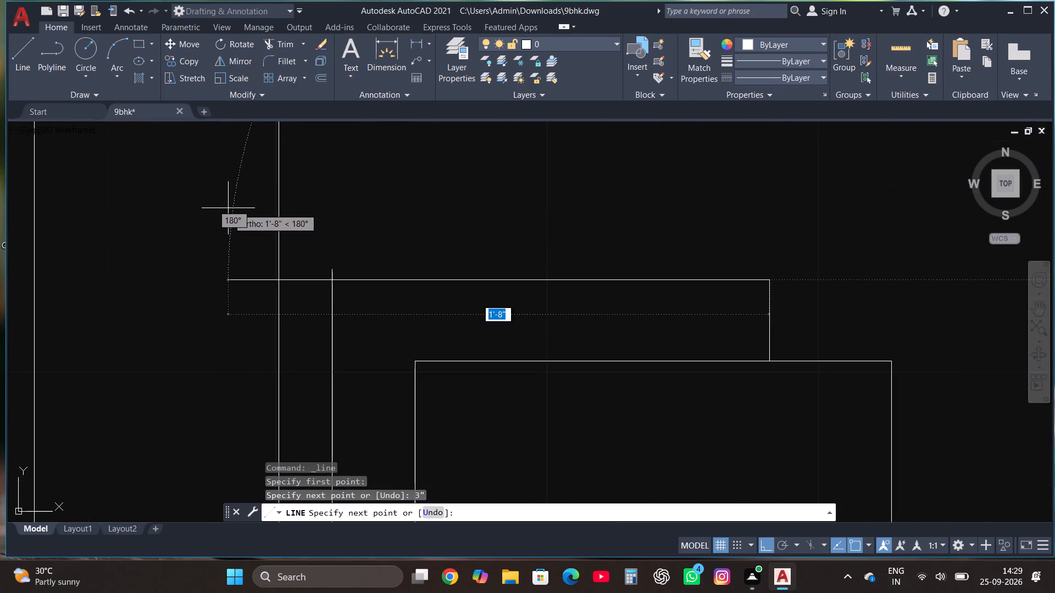
{"action": "left_click", "coordinate": [294, 268]}
{"action": "key", "text": "Escape"}
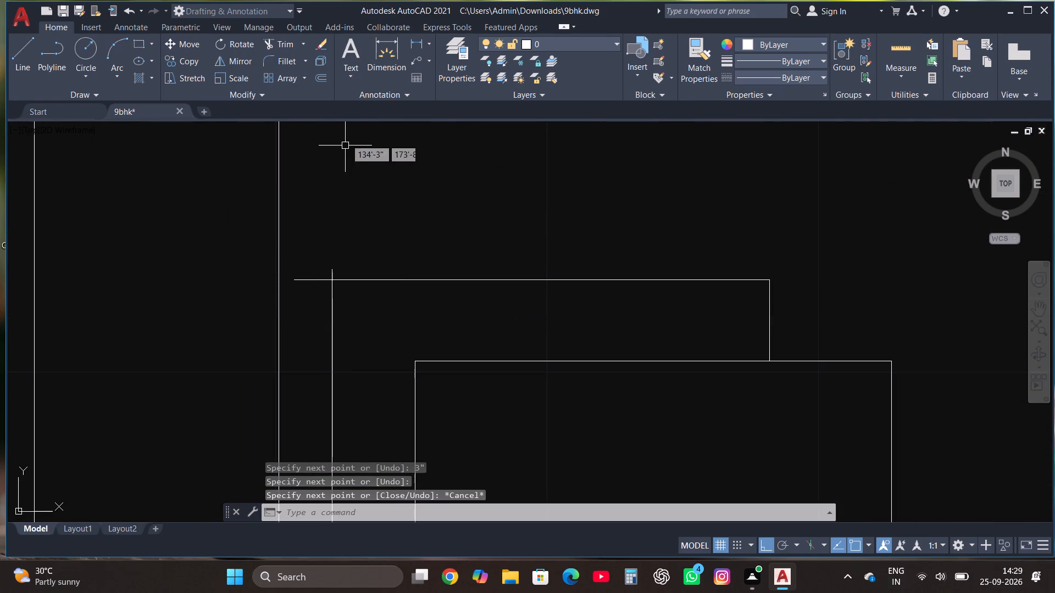
Trim the two overhanging line ends at the northwest corner of the outer outline.
{"action": "left_click", "coordinate": [288, 43]}
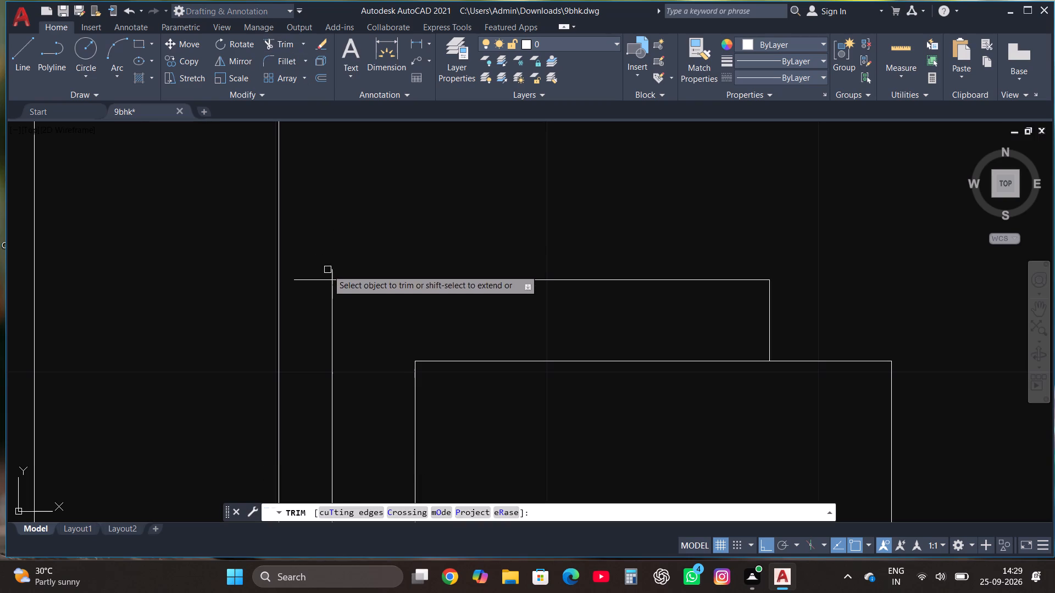
{"action": "left_click", "coordinate": [331, 273]}
{"action": "left_click", "coordinate": [313, 276]}
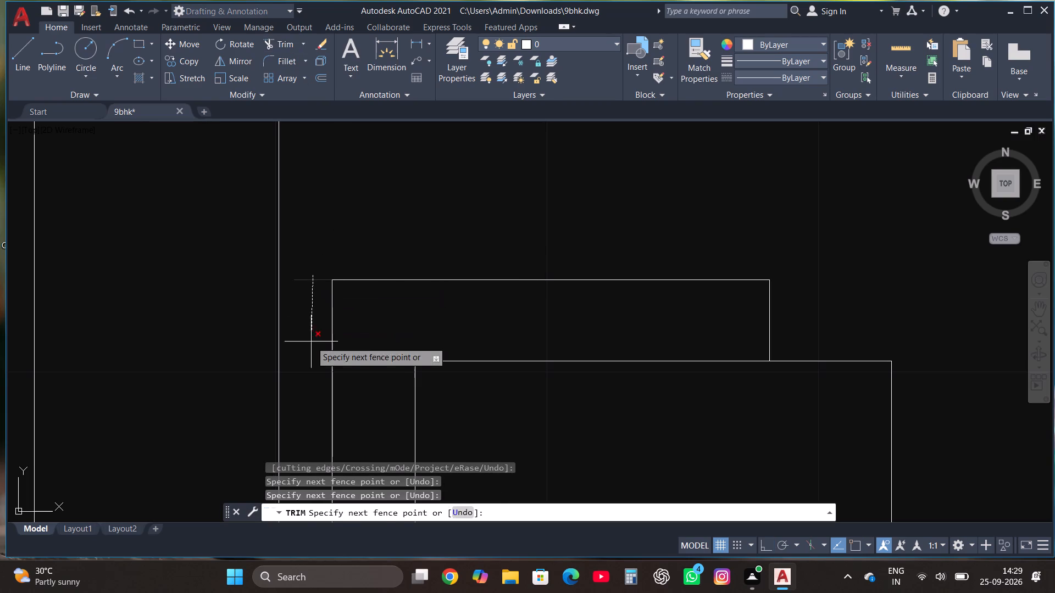
{"action": "left_click", "coordinate": [311, 342]}
{"action": "key", "text": "Escape"}
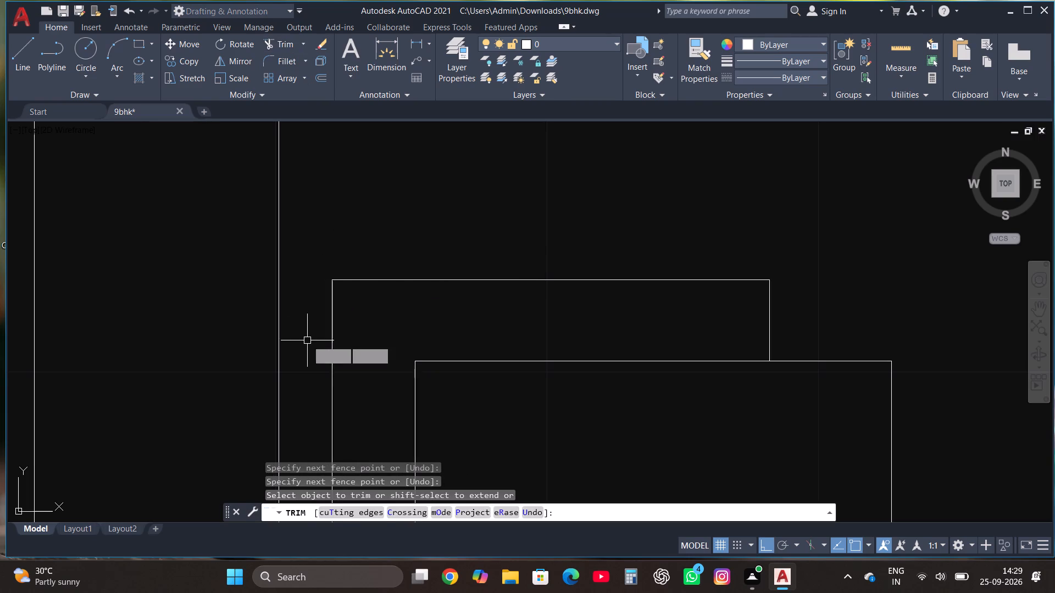
Draw a horizontal line across the freestanding rectangle about a third up from its south edge and trim the excess beyond its east side.
{"action": "scroll", "coordinate": [350, 192], "scroll_direction": "down", "scroll_amount": 6}
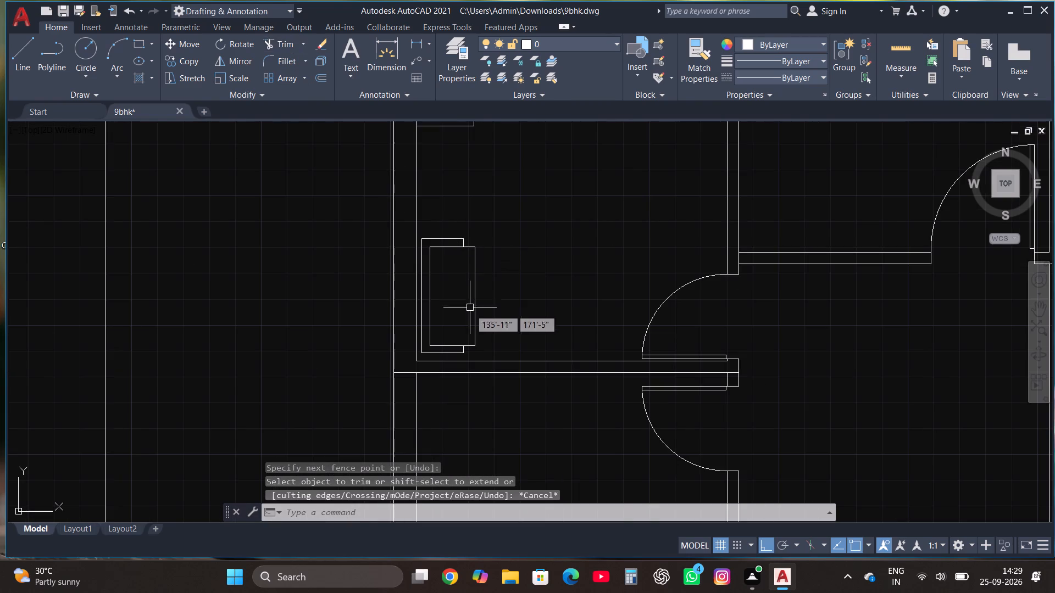
{"action": "scroll", "coordinate": [475, 333], "scroll_direction": "up", "scroll_amount": 2}
{"action": "left_click", "coordinate": [19, 54]}
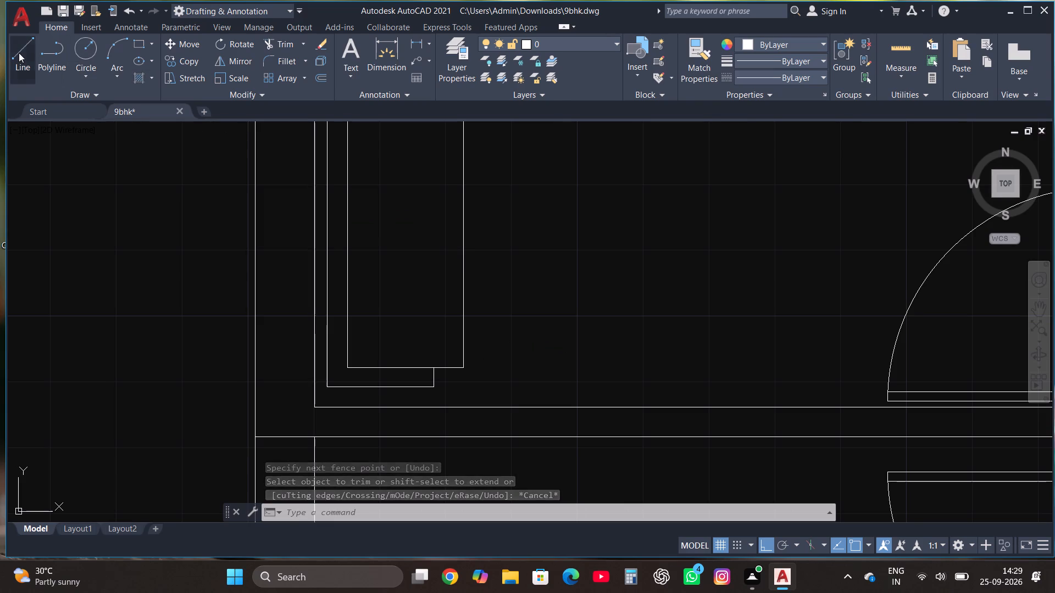
{"action": "scroll", "coordinate": [248, 342], "scroll_direction": "down", "scroll_amount": 2}
{"action": "scroll", "coordinate": [313, 327], "scroll_direction": "up", "scroll_amount": 2}
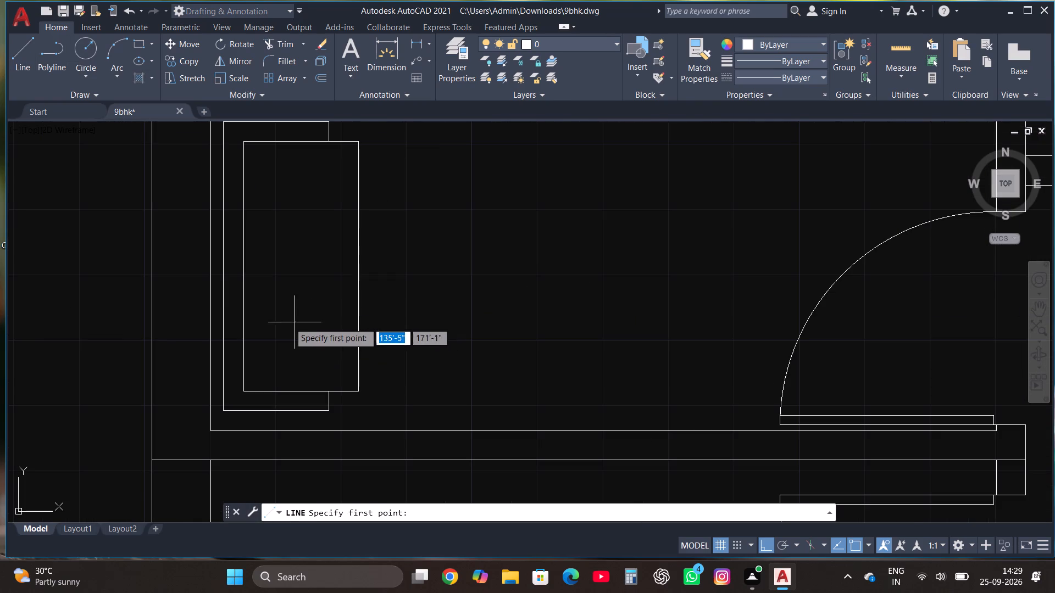
{"action": "left_click", "coordinate": [244, 305]}
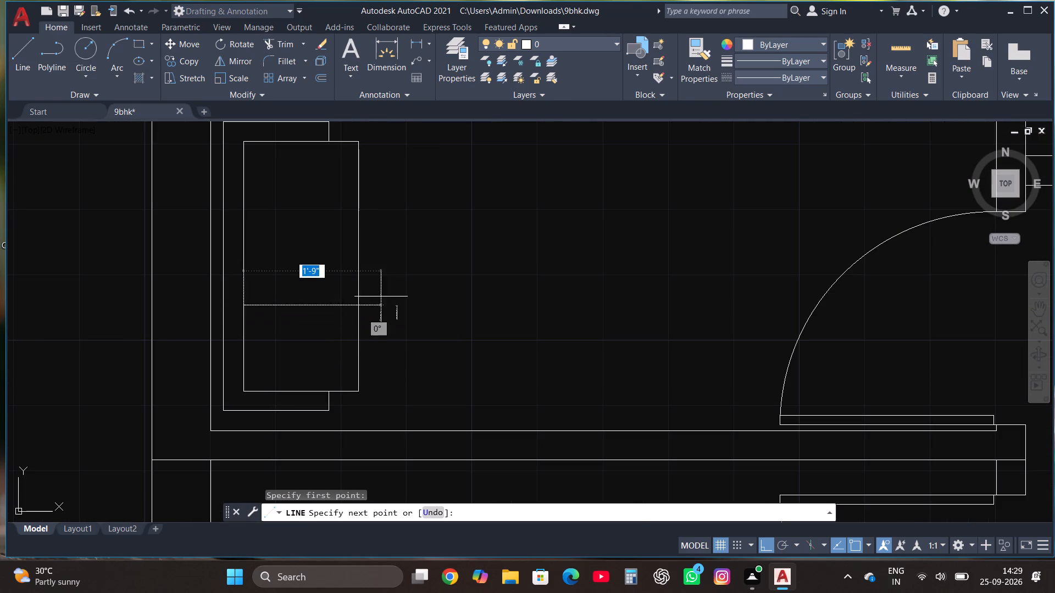
{"action": "left_click", "coordinate": [404, 299]}
{"action": "key", "text": "Escape"}
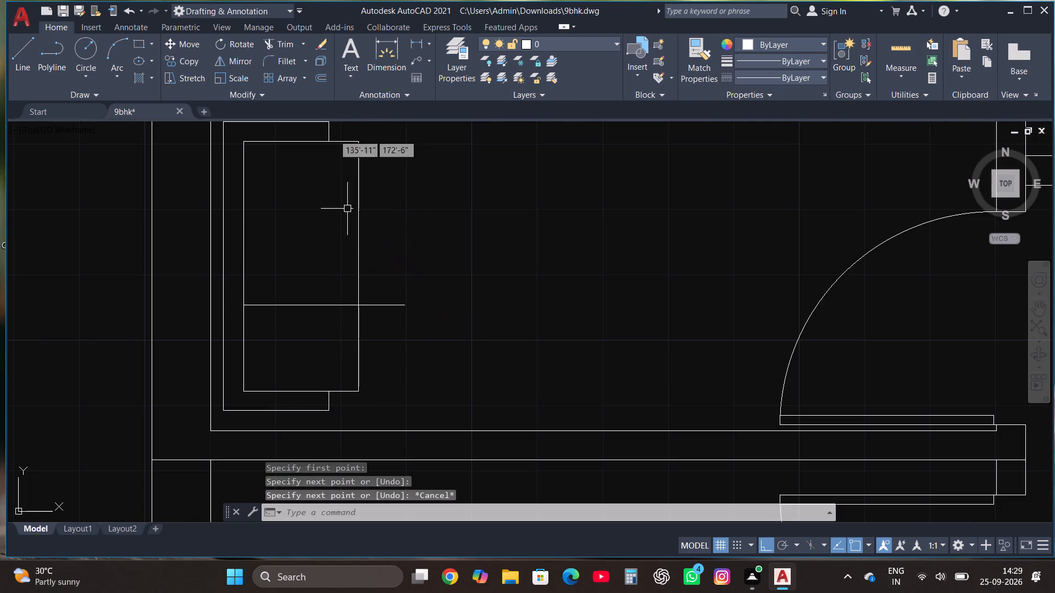
{"action": "left_click", "coordinate": [284, 42]}
{"action": "left_click", "coordinate": [385, 310]}
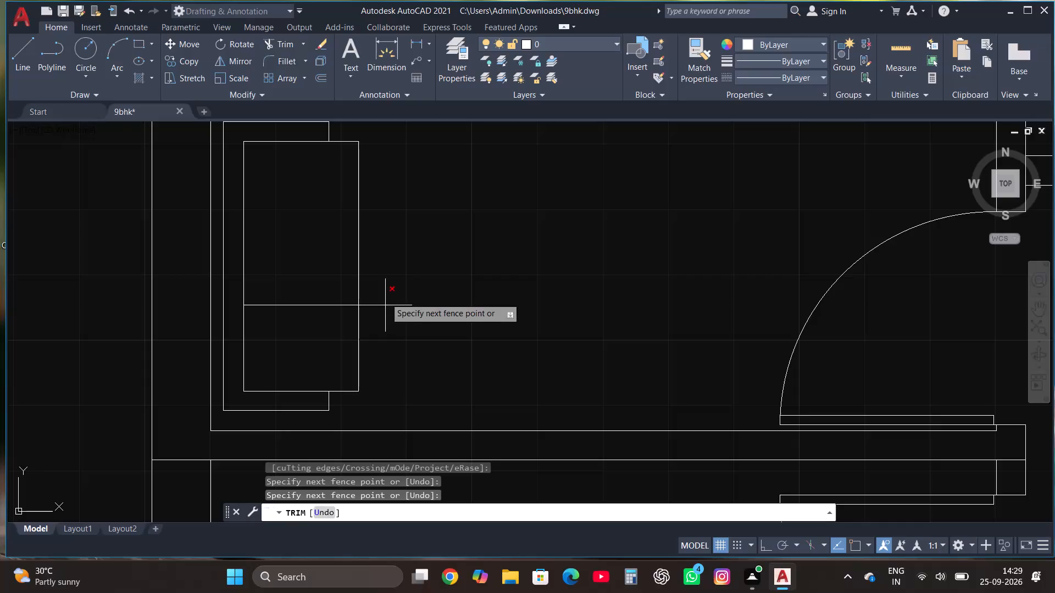
{"action": "left_click", "coordinate": [386, 277]}
{"action": "key", "text": "Escape"}
Copy the horizontal divider about 1'-0" north inside the freestanding rectangle.
{"action": "left_click", "coordinate": [315, 304]}
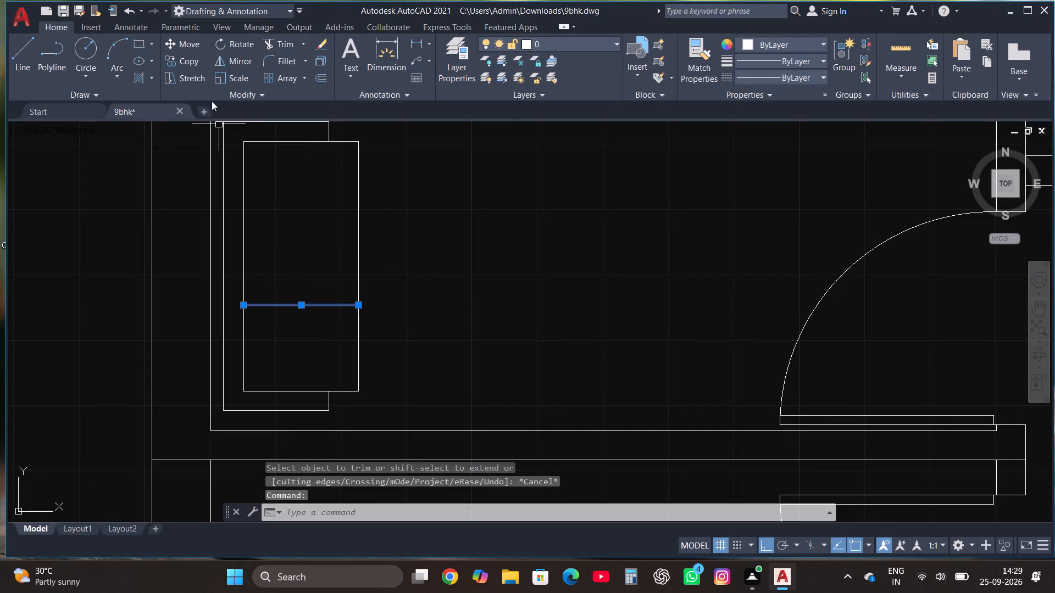
{"action": "left_click", "coordinate": [192, 59]}
{"action": "left_click", "coordinate": [299, 304]}
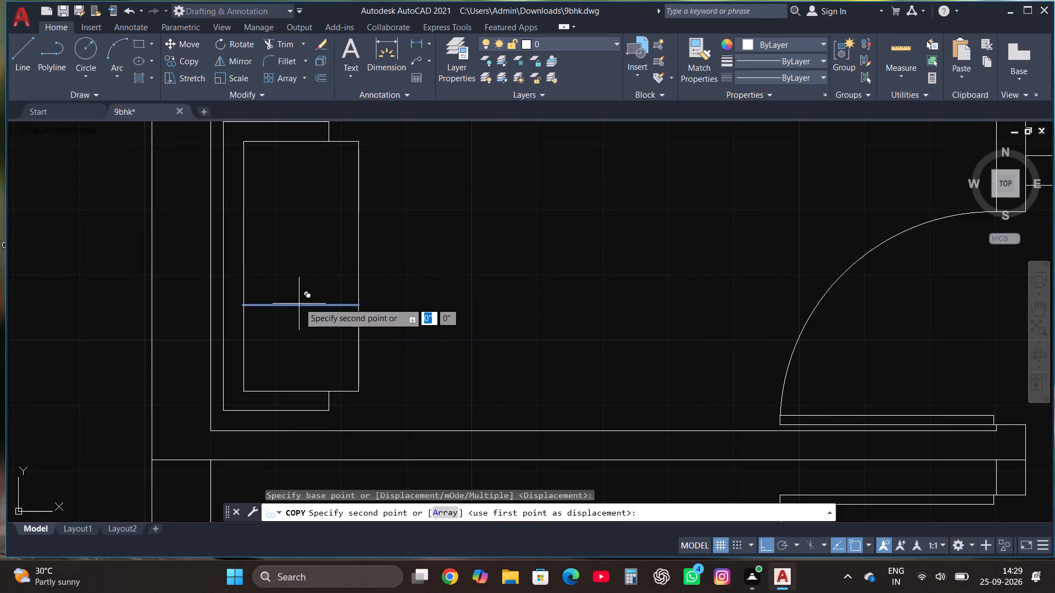
{"action": "left_click", "coordinate": [294, 223]}
Copy the divided rectangle with its outer outline about 3'-4" north along the northwest room's west wall.
{"action": "scroll", "coordinate": [275, 353], "scroll_direction": "down", "scroll_amount": 2}
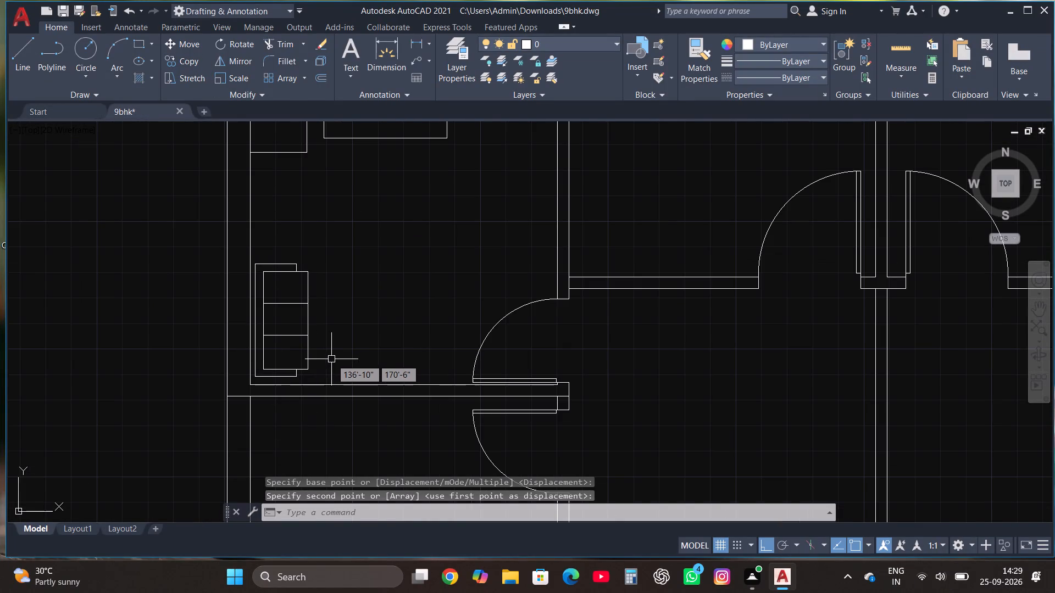
{"action": "scroll", "coordinate": [310, 377], "scroll_direction": "up", "scroll_amount": 1}
{"action": "left_click", "coordinate": [310, 380]}
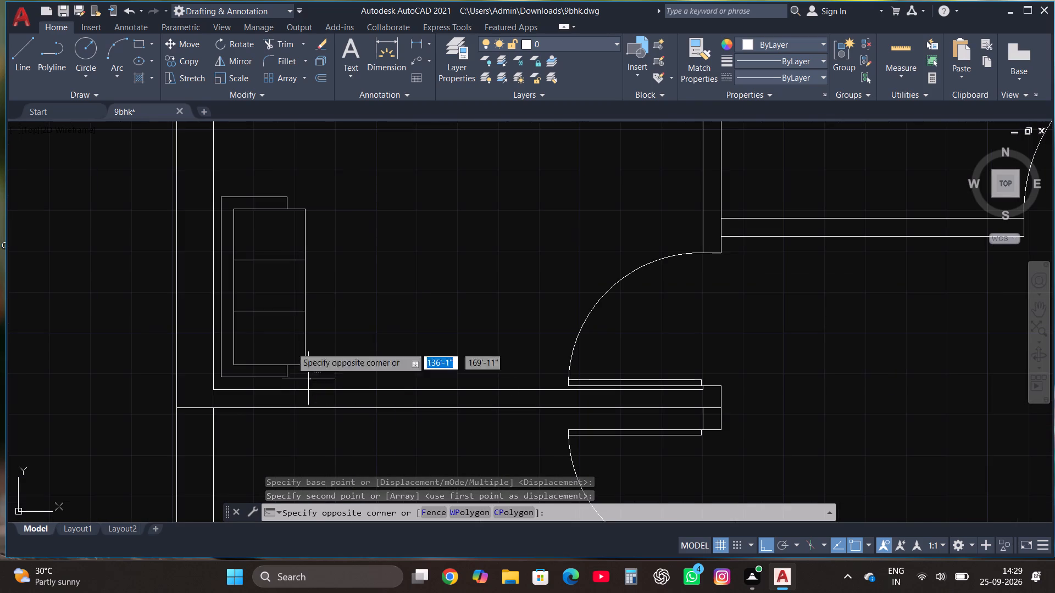
{"action": "left_click", "coordinate": [221, 184]}
{"action": "left_click", "coordinate": [220, 288]}
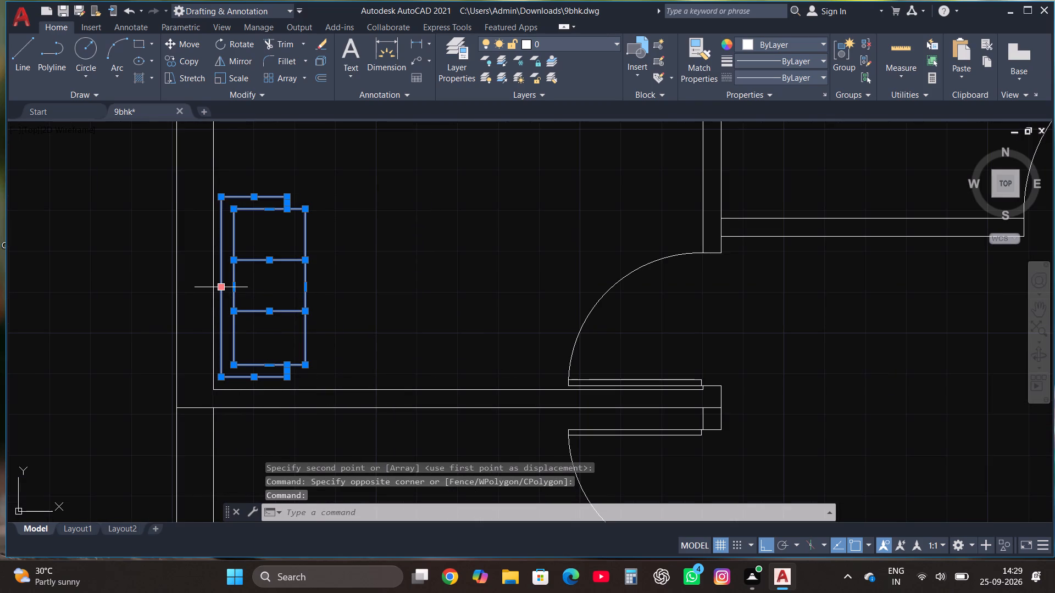
{"action": "left_click", "coordinate": [187, 60]}
{"action": "left_click", "coordinate": [254, 283]}
{"action": "scroll", "coordinate": [254, 282], "scroll_direction": "down", "scroll_amount": 2}
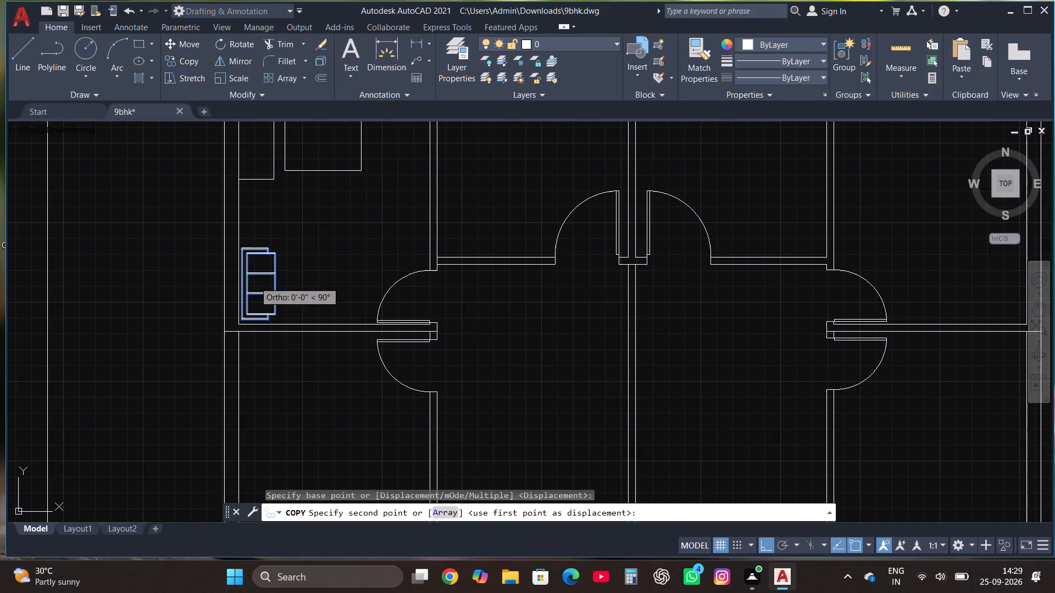
{"action": "scroll", "coordinate": [257, 219], "scroll_direction": "up", "scroll_amount": 1}
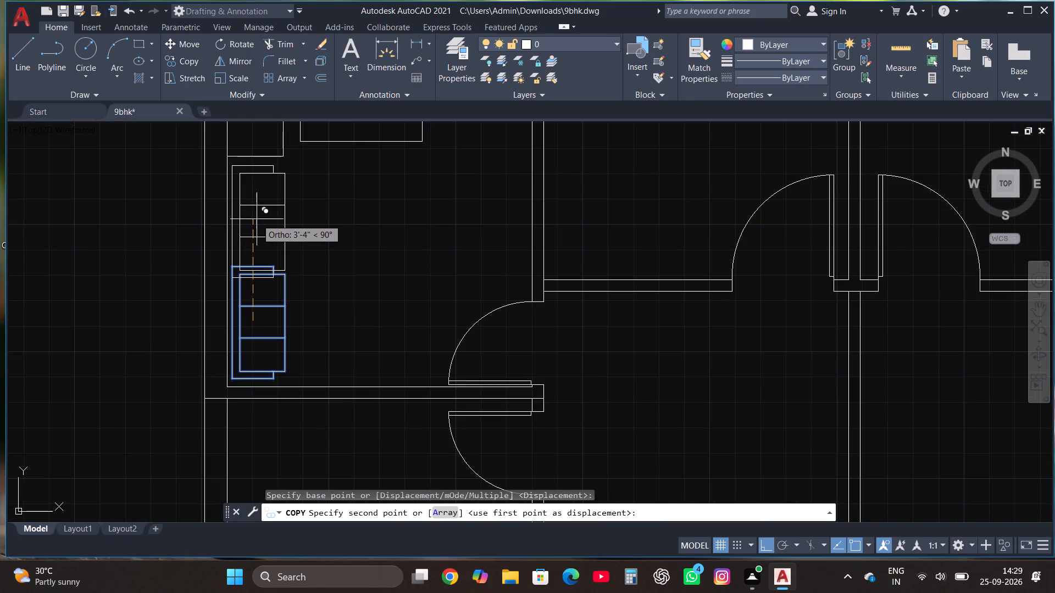
{"action": "left_click", "coordinate": [257, 219]}
Stretch the 4' wide rectangle in the northwest room about 7" east, and its south edge roughly level with the neighbouring rectangle's.
{"action": "scroll", "coordinate": [371, 275], "scroll_direction": "down", "scroll_amount": 1}
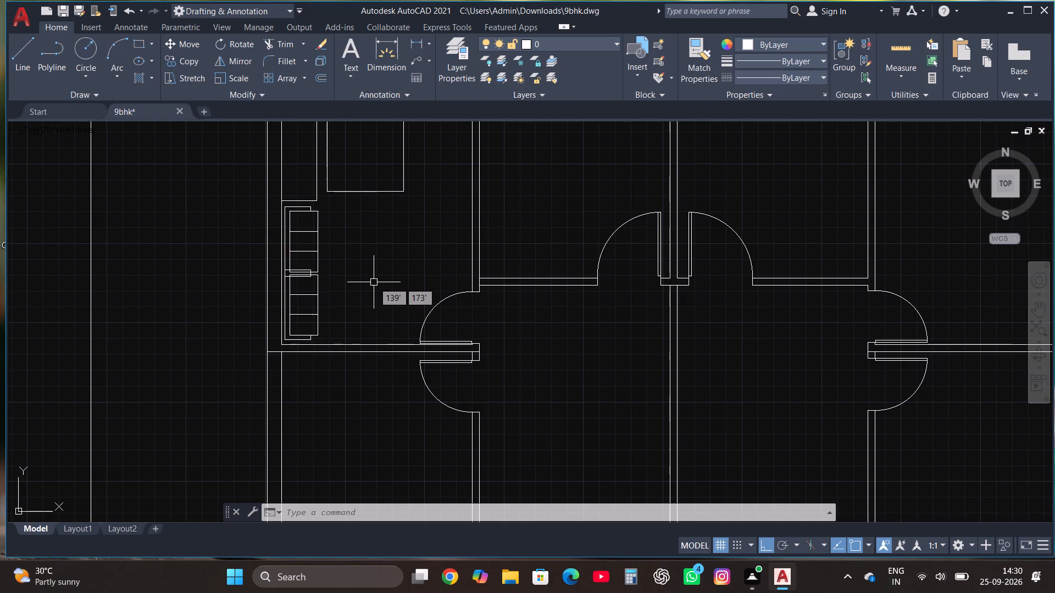
{"action": "scroll", "coordinate": [370, 283], "scroll_direction": "down", "scroll_amount": 4}
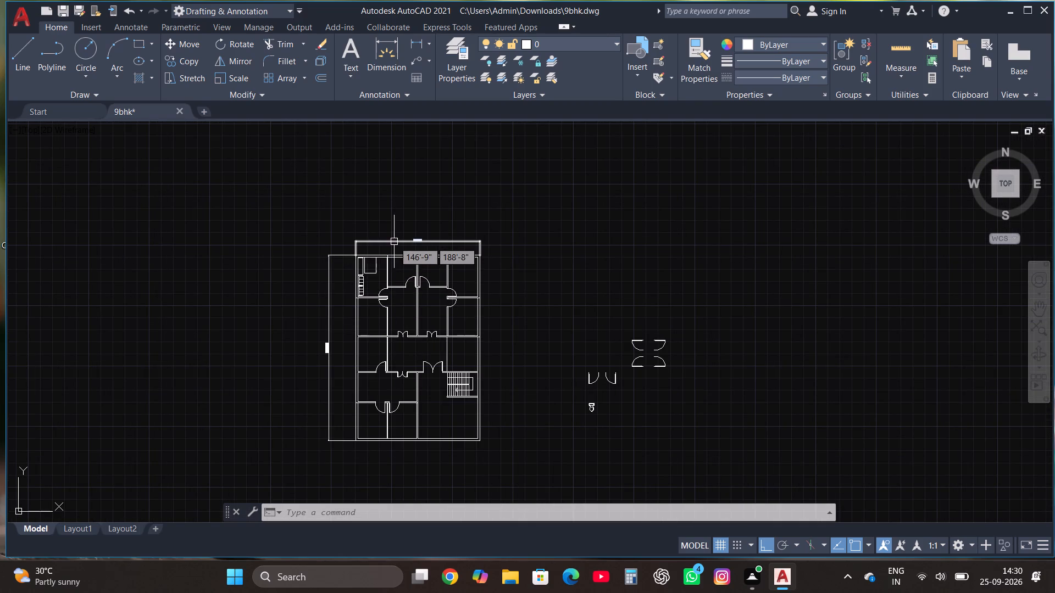
{"action": "scroll", "coordinate": [394, 242], "scroll_direction": "up", "scroll_amount": 2}
{"action": "scroll", "coordinate": [305, 287], "scroll_direction": "up", "scroll_amount": 2}
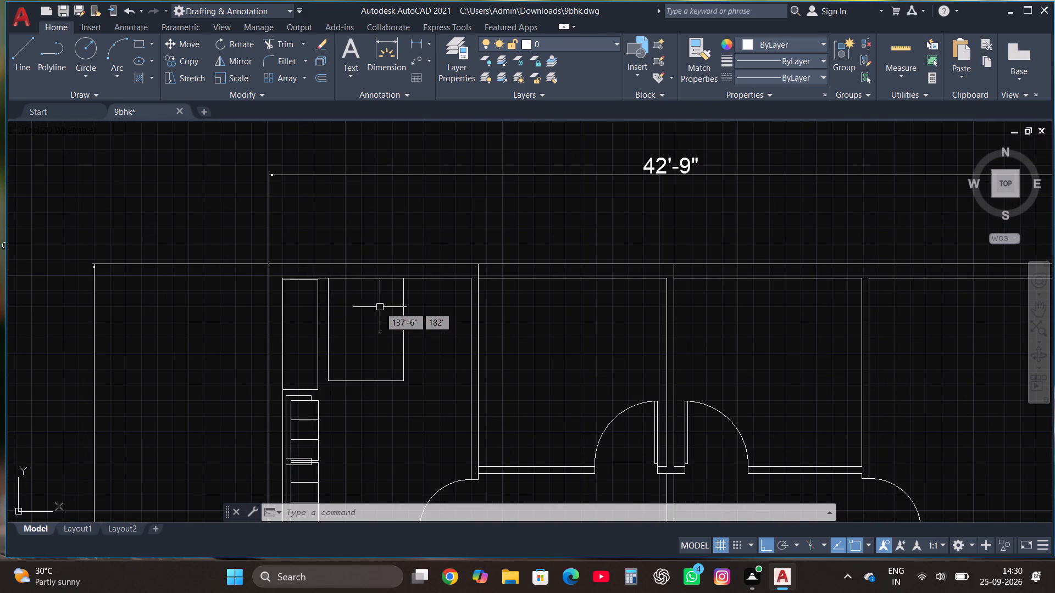
{"action": "left_click", "coordinate": [403, 332]}
{"action": "scroll", "coordinate": [414, 348], "scroll_direction": "up", "scroll_amount": 1}
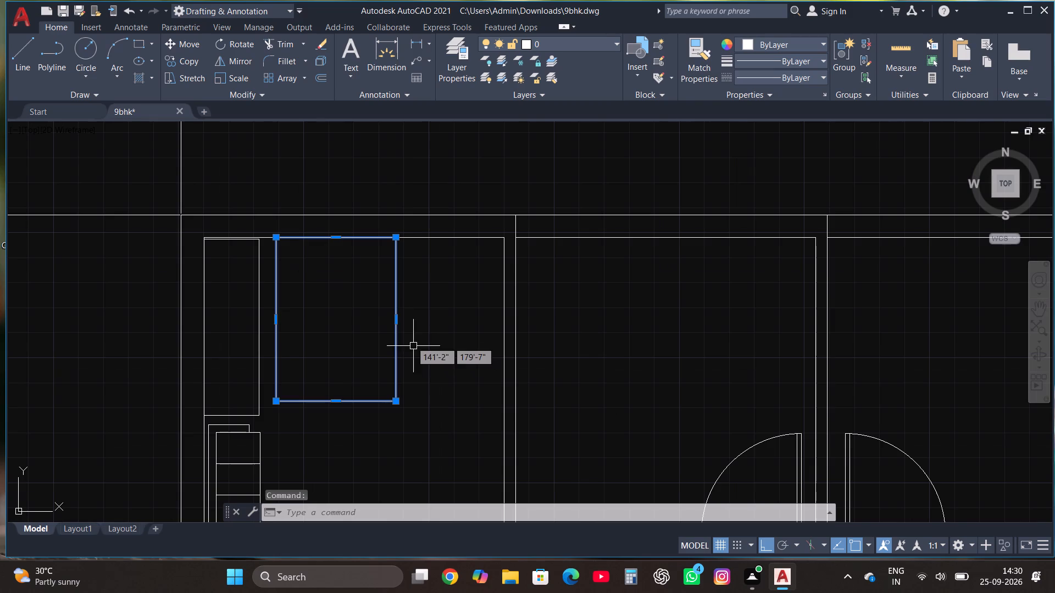
{"action": "left_click", "coordinate": [397, 322]}
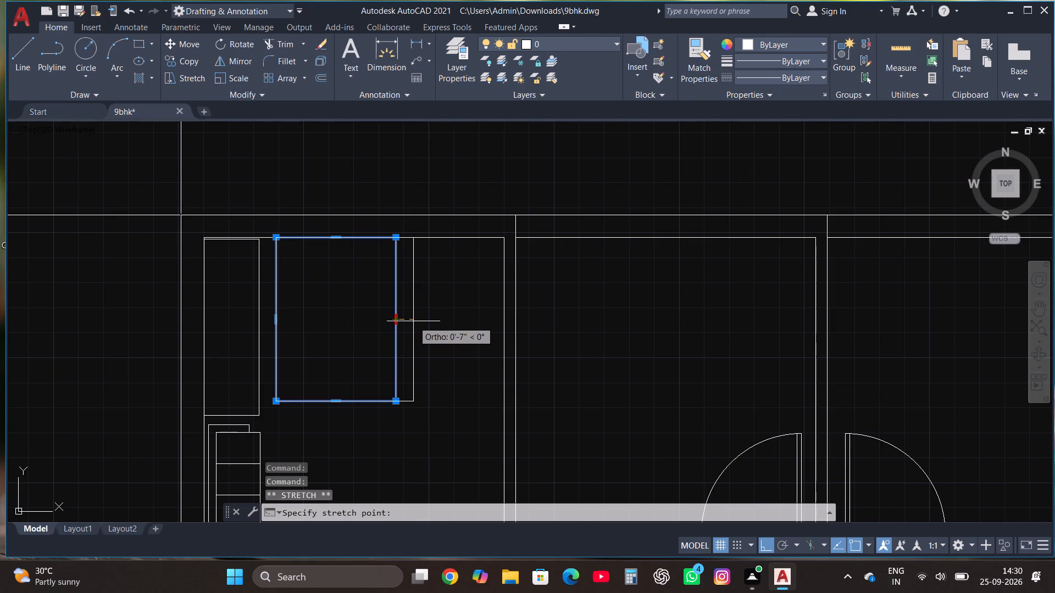
{"action": "left_click", "coordinate": [413, 321]}
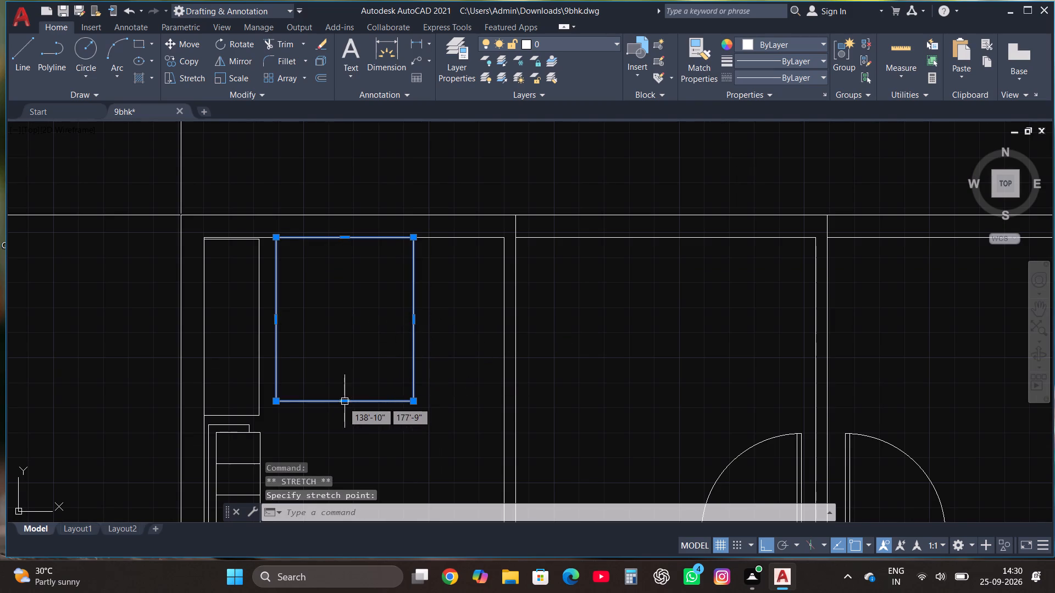
{"action": "left_click", "coordinate": [343, 402]}
{"action": "left_click", "coordinate": [340, 417]}
{"action": "key", "text": "Escape"}
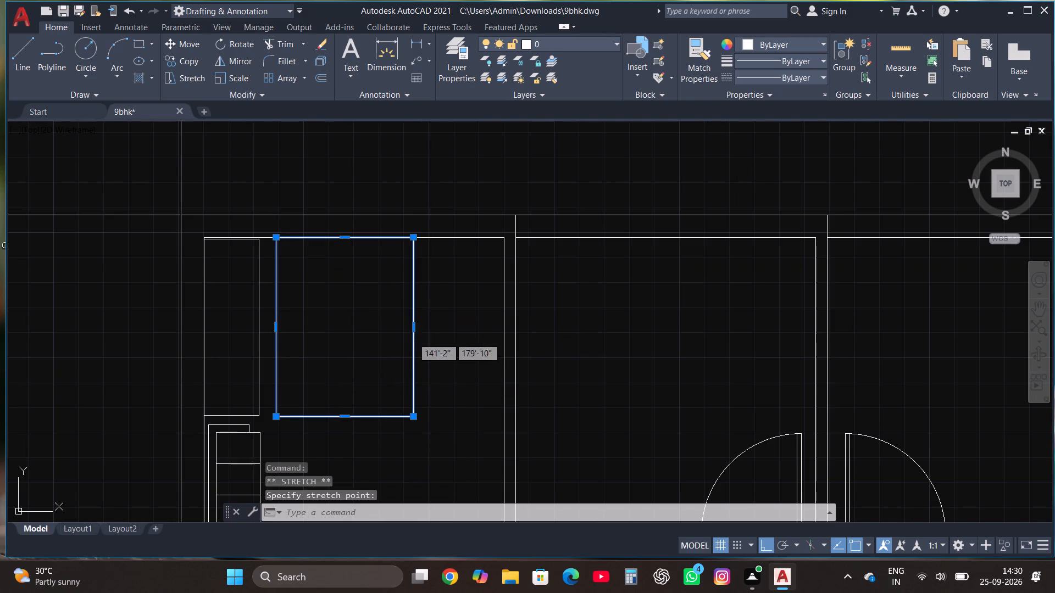
{"action": "scroll", "coordinate": [420, 339], "scroll_direction": "down", "scroll_amount": 1}
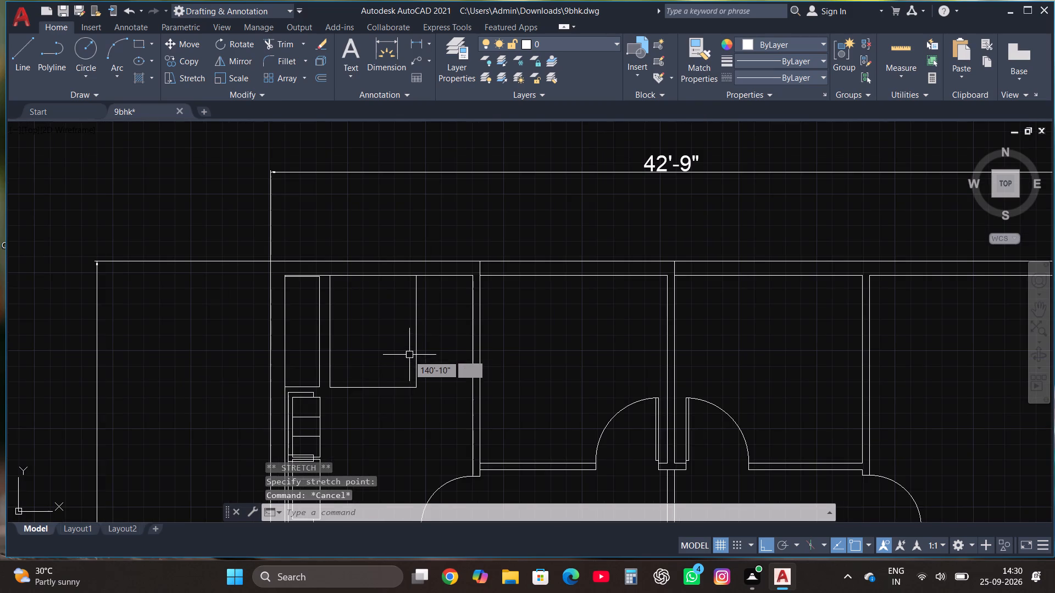
Draw a small pillow rectangle just inside the northwest corner of the bed outline in the northwest room.
{"action": "scroll", "coordinate": [400, 259], "scroll_direction": "up", "scroll_amount": 1}
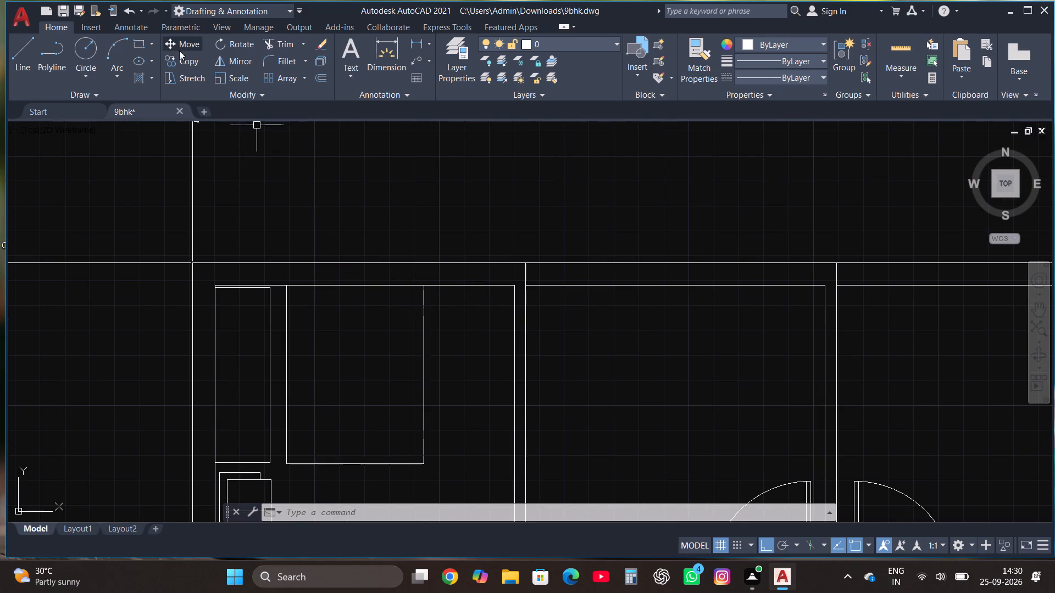
{"action": "left_click", "coordinate": [138, 44]}
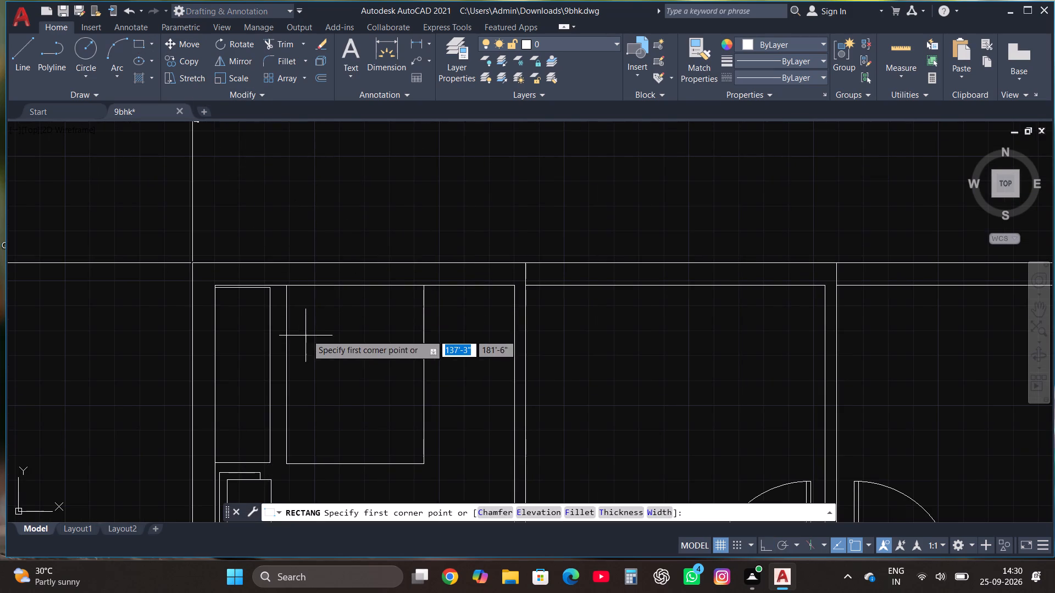
{"action": "scroll", "coordinate": [311, 330], "scroll_direction": "up", "scroll_amount": 1}
{"action": "left_click", "coordinate": [288, 294]}
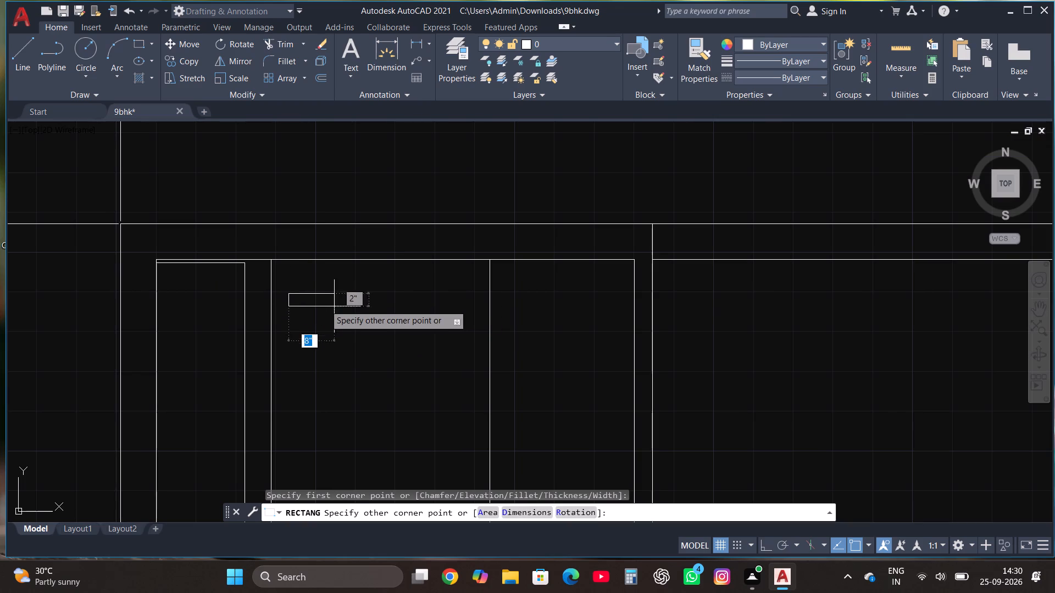
{"action": "left_click", "coordinate": [353, 323]}
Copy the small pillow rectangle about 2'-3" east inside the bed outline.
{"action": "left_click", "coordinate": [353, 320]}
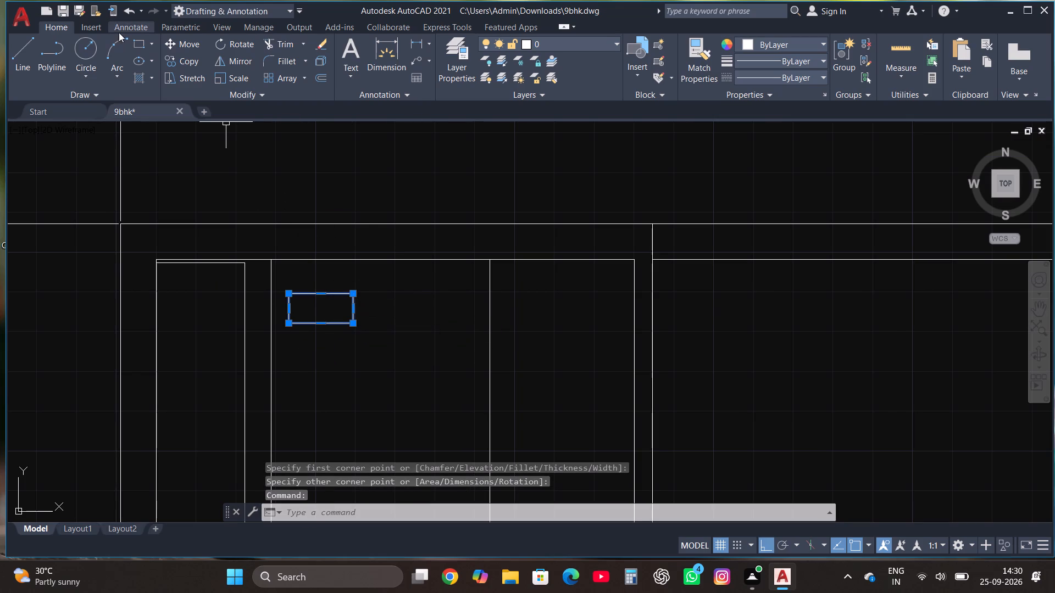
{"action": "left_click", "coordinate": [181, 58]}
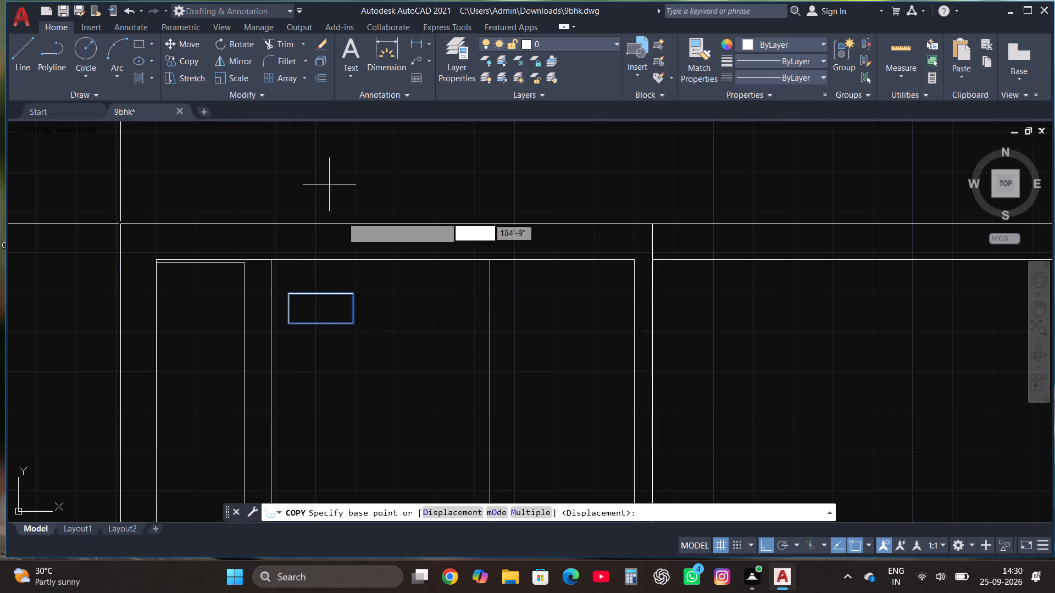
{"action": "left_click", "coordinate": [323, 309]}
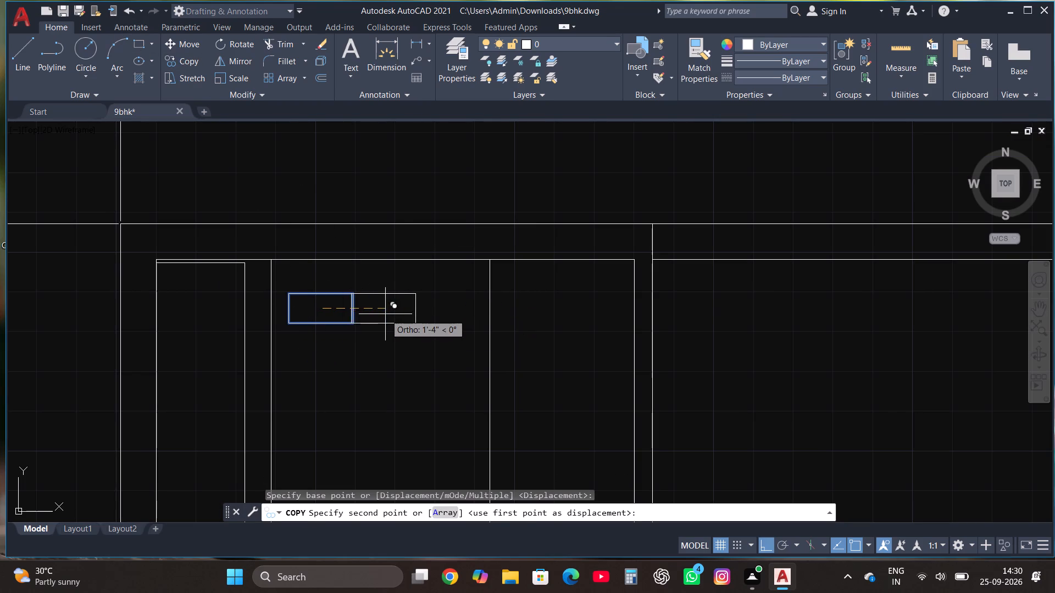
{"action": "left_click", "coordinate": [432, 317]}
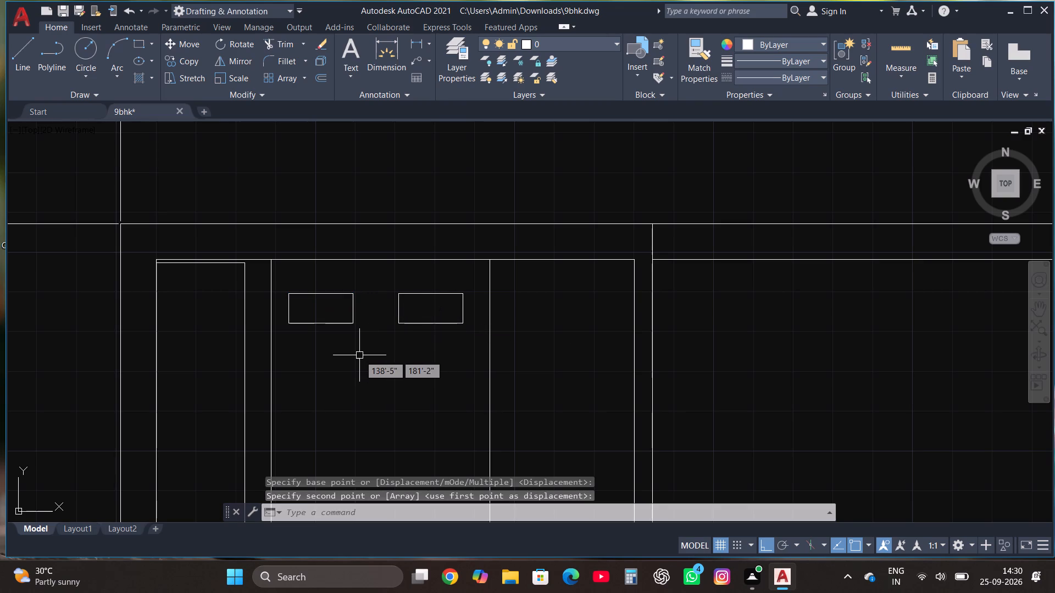
Draw a Start, End, Direction arc from the west pillow's southwest corner to its north edge, bulging southeast.
{"action": "scroll", "coordinate": [348, 300], "scroll_direction": "up", "scroll_amount": 1}
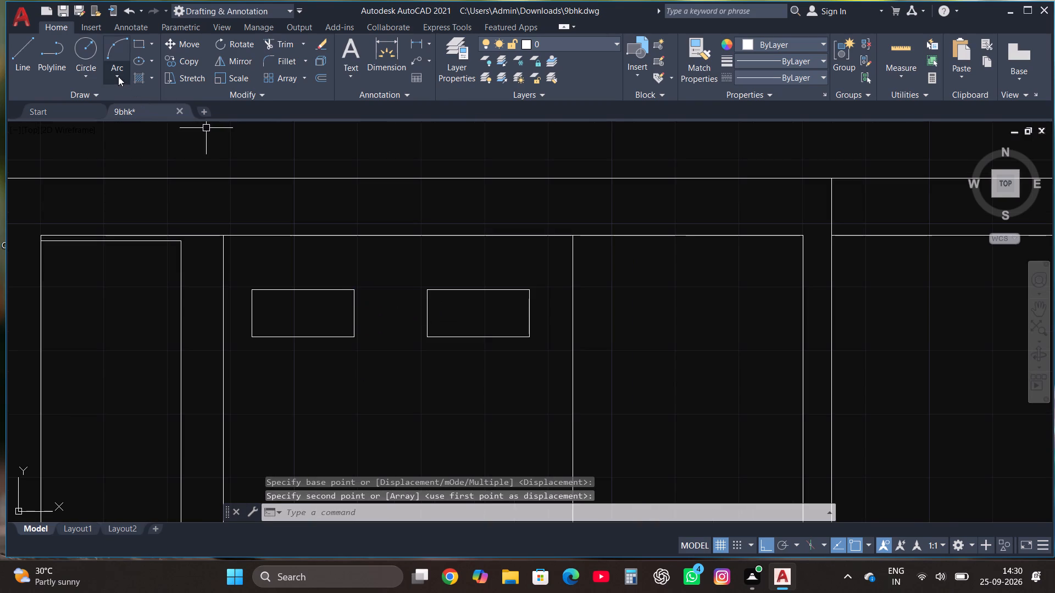
{"action": "left_click", "coordinate": [118, 76]}
{"action": "left_click", "coordinate": [180, 245]}
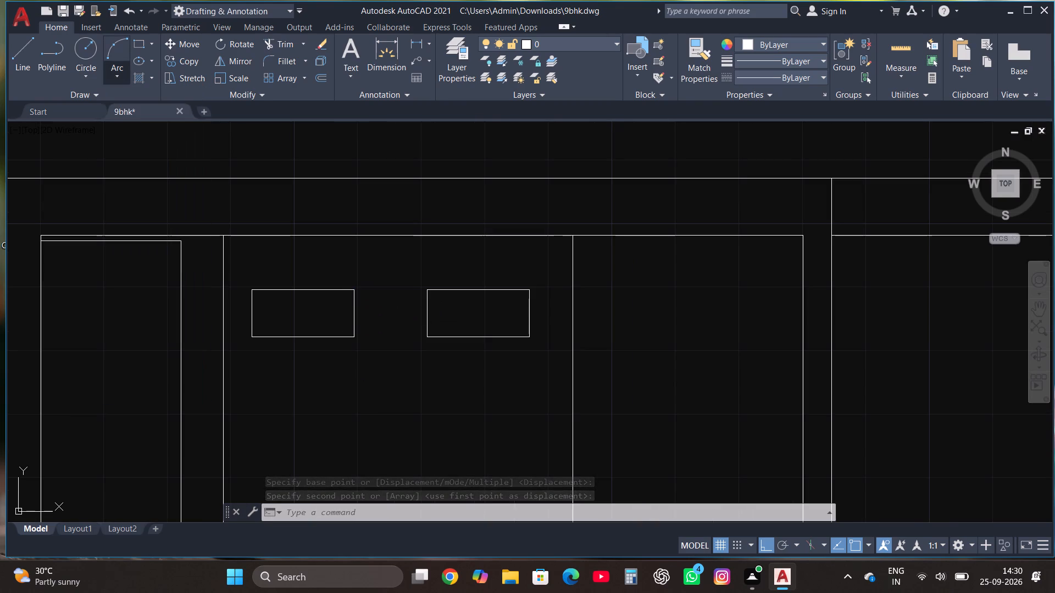
{"action": "left_click", "coordinate": [251, 336]}
{"action": "left_click", "coordinate": [291, 290]}
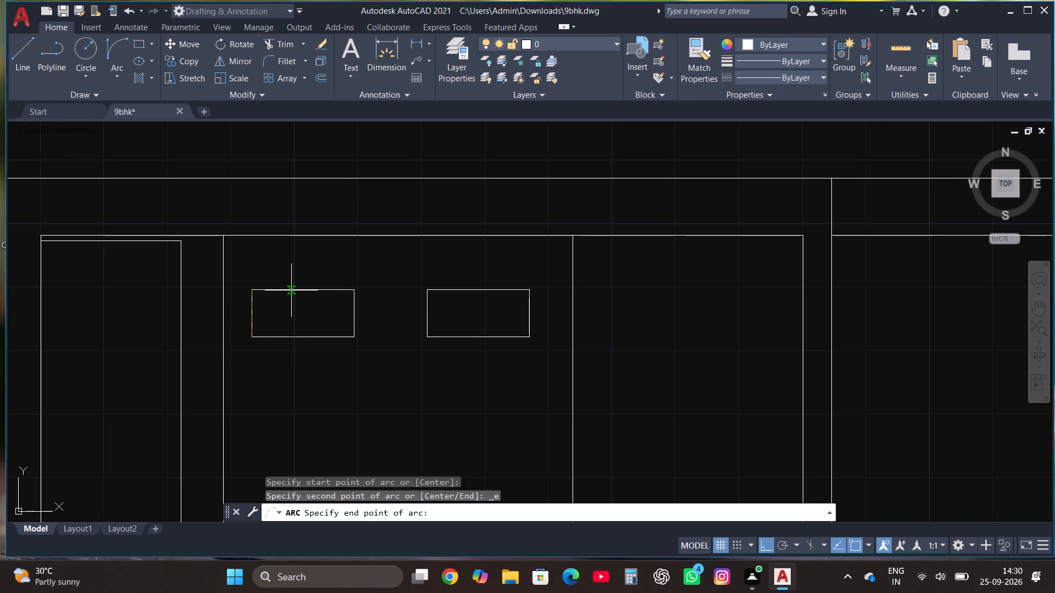
{"action": "left_click", "coordinate": [303, 309]}
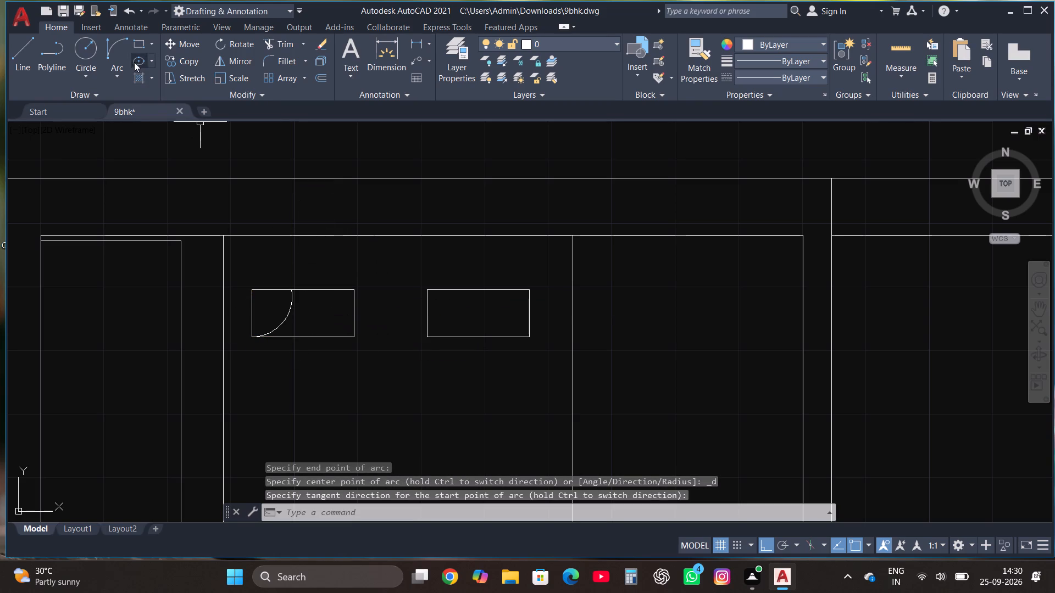
Draw a smaller Start, End, Direction arc inside the first one, from the pillow's west edge to its north edge.
{"action": "left_click", "coordinate": [115, 72]}
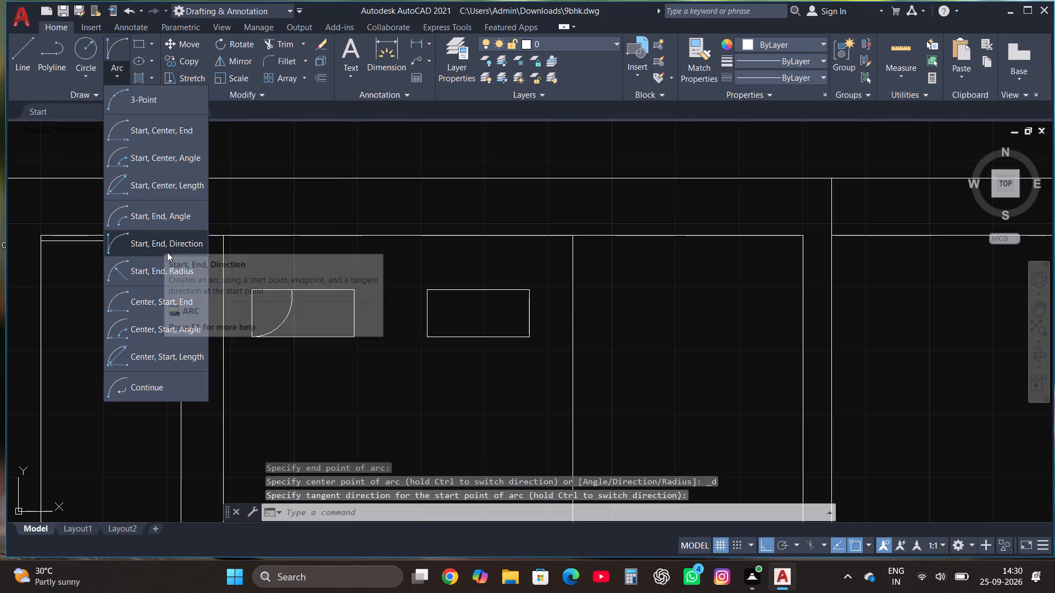
{"action": "left_click", "coordinate": [165, 247]}
{"action": "scroll", "coordinate": [275, 338], "scroll_direction": "up", "scroll_amount": 1}
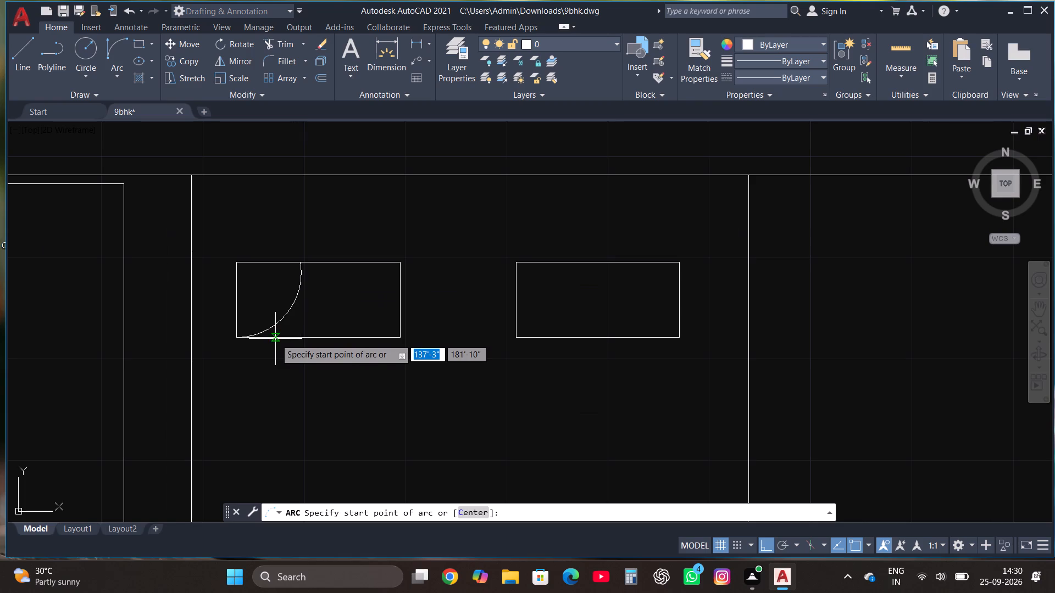
{"action": "left_click", "coordinate": [238, 317]}
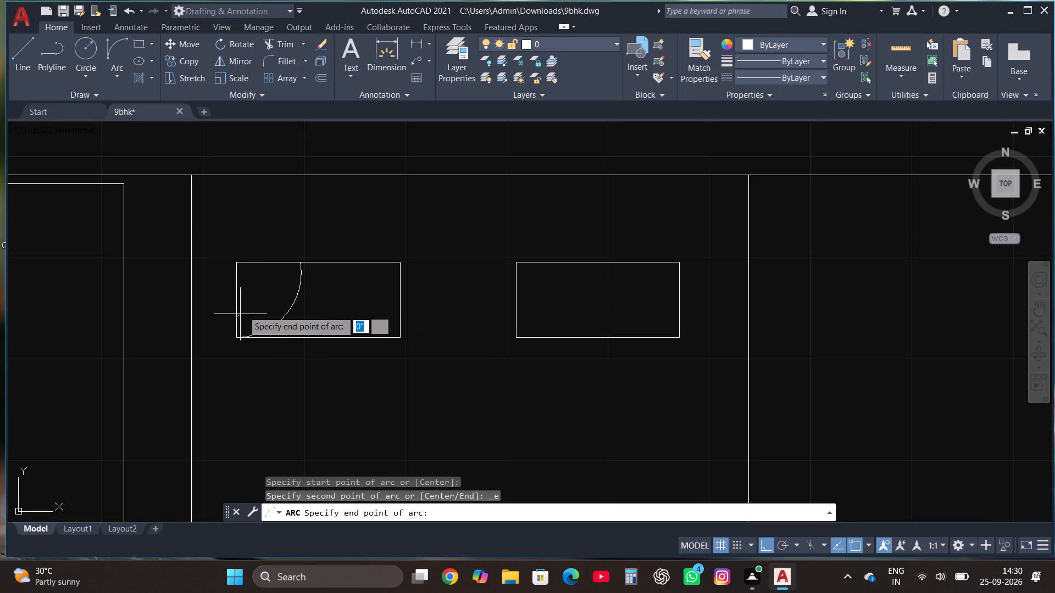
{"action": "left_click", "coordinate": [283, 263]}
{"action": "left_click", "coordinate": [295, 276]}
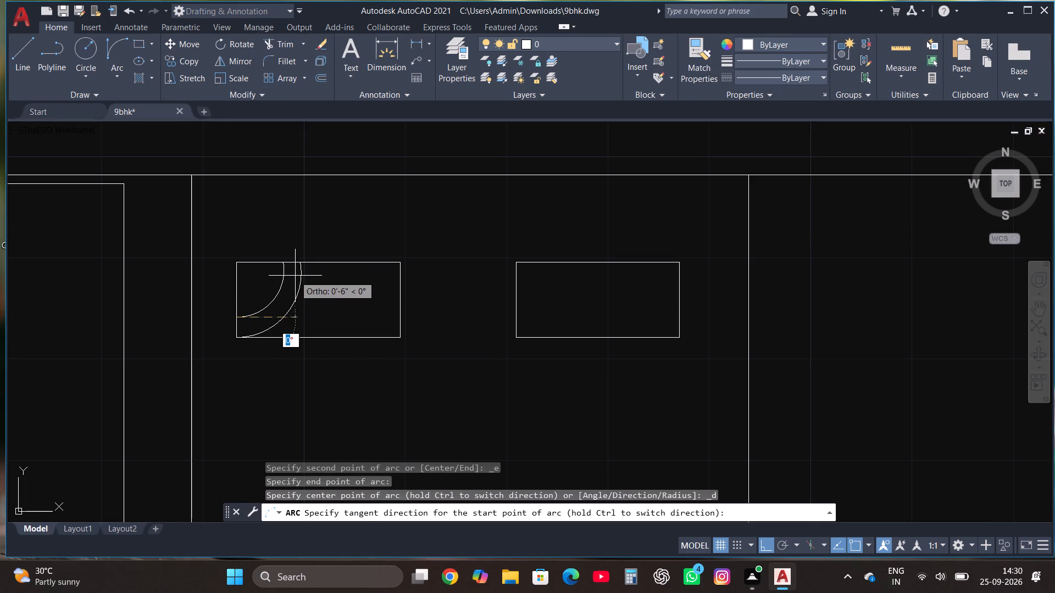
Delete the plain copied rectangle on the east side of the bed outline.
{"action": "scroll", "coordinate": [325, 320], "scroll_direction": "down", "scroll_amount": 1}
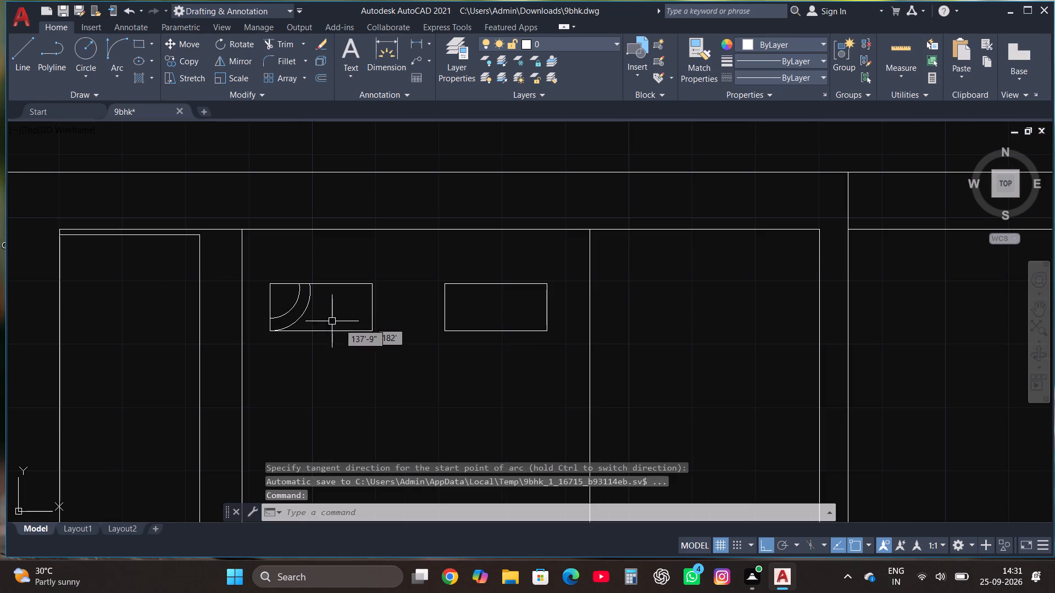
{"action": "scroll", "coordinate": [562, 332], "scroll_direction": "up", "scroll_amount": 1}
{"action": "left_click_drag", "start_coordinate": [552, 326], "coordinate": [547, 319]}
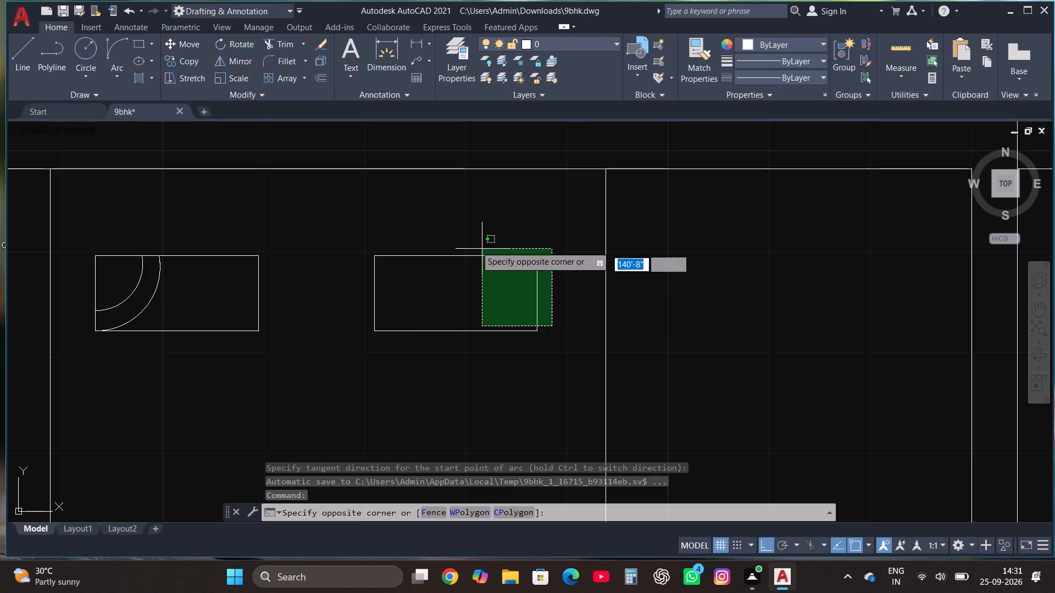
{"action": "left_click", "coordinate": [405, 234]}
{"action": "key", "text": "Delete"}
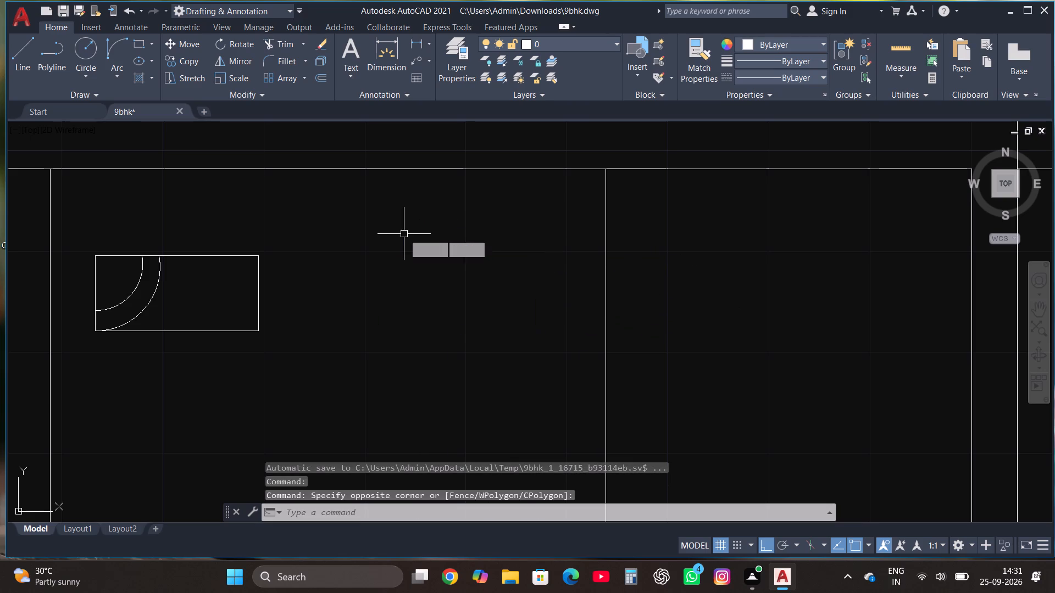
Mirror the pillow rectangle with its two arcs eastward across a vertical line inside the bed outline, keeping the original.
{"action": "left_click", "coordinate": [265, 369]}
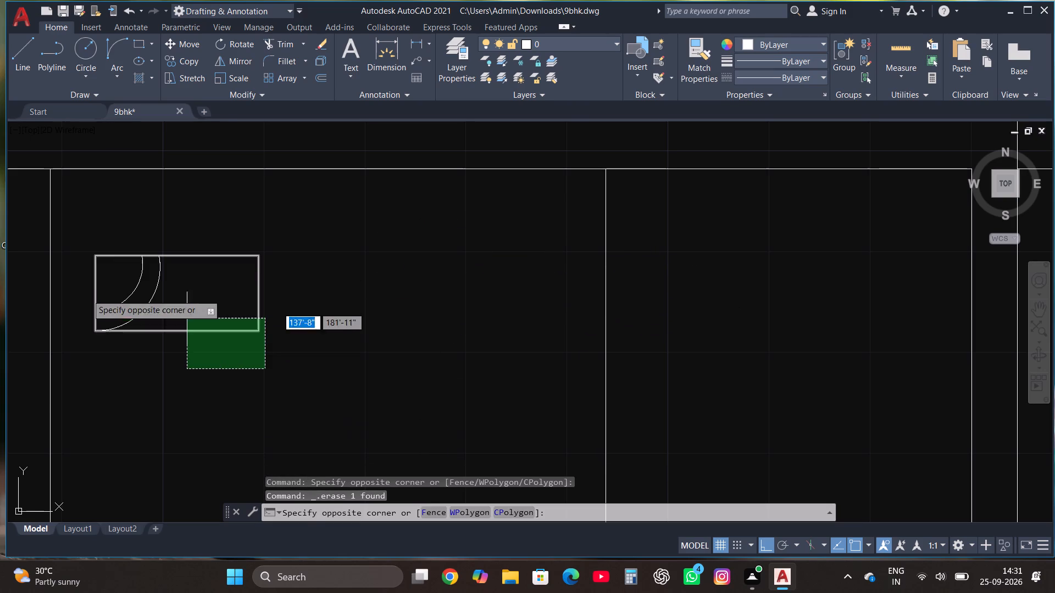
{"action": "left_click", "coordinate": [86, 232]}
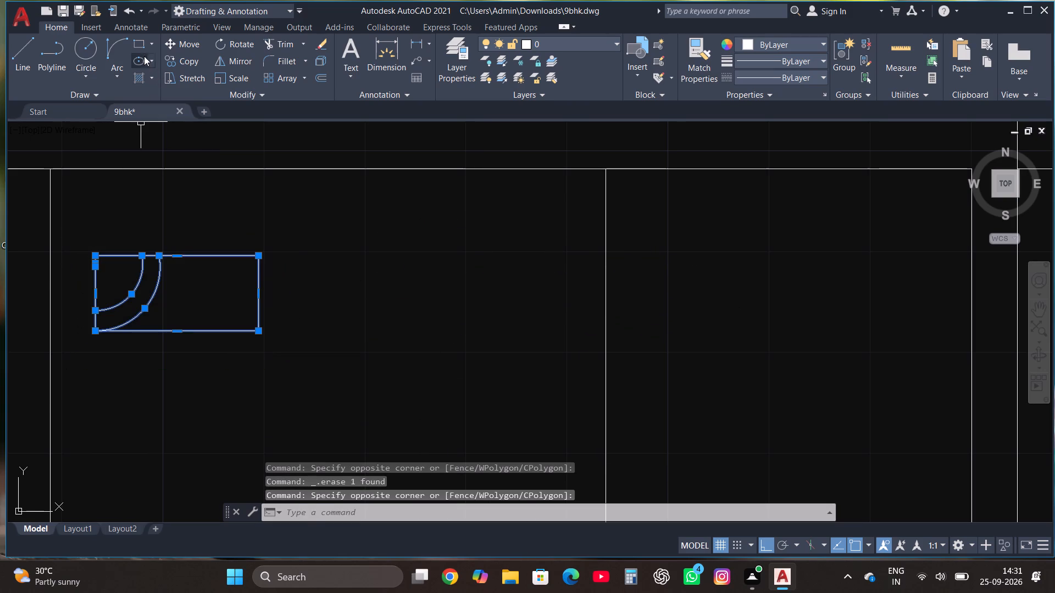
{"action": "left_click", "coordinate": [234, 57]}
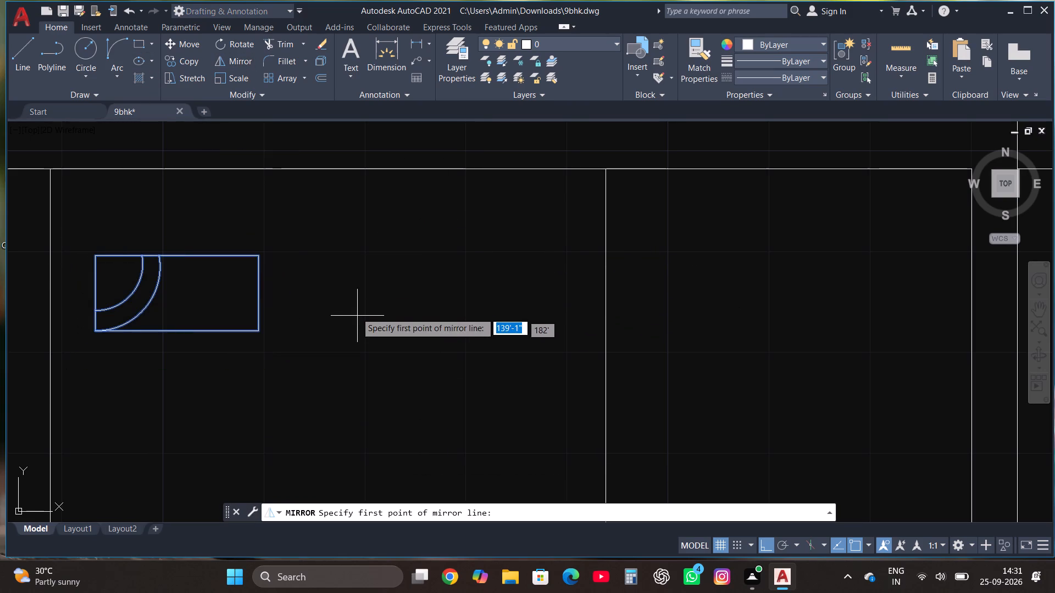
{"action": "left_click", "coordinate": [345, 296]}
{"action": "left_click", "coordinate": [296, 350]}
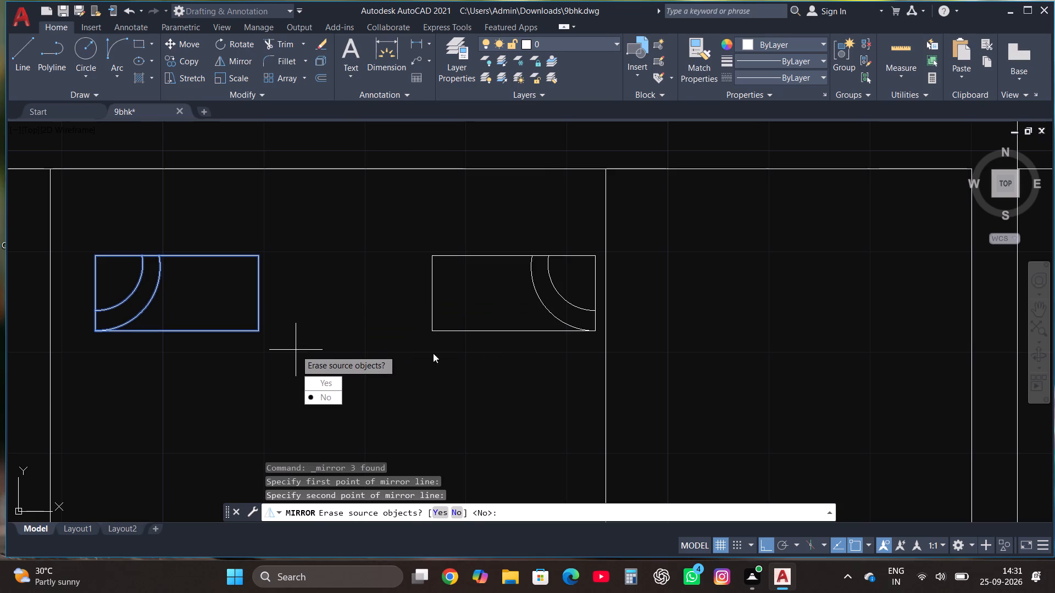
{"action": "left_click", "coordinate": [320, 398]}
Move the mirrored pillow rectangle together with its two arcs.
{"action": "left_click", "coordinate": [474, 356]}
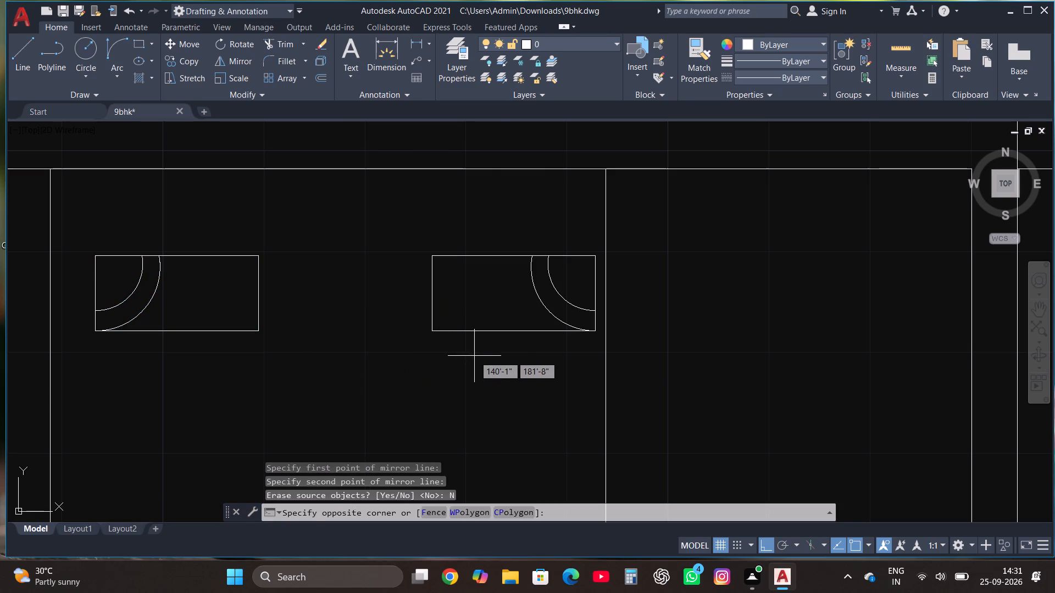
{"action": "left_click", "coordinate": [376, 367]}
{"action": "left_click_drag", "start_coordinate": [578, 361], "coordinate": [578, 355]}
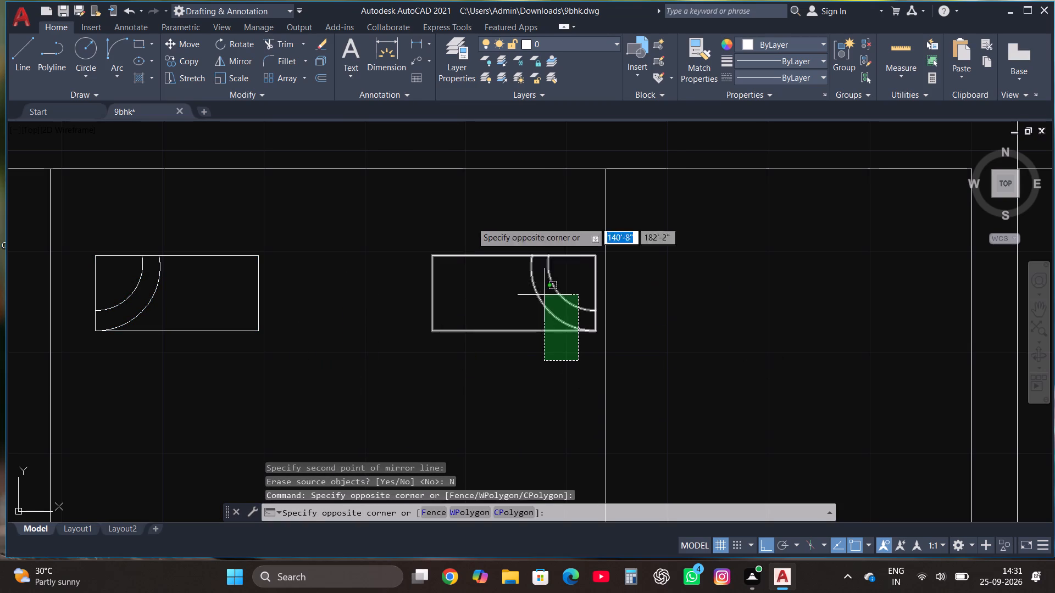
{"action": "left_click", "coordinate": [387, 219]}
{"action": "left_click", "coordinate": [191, 44]}
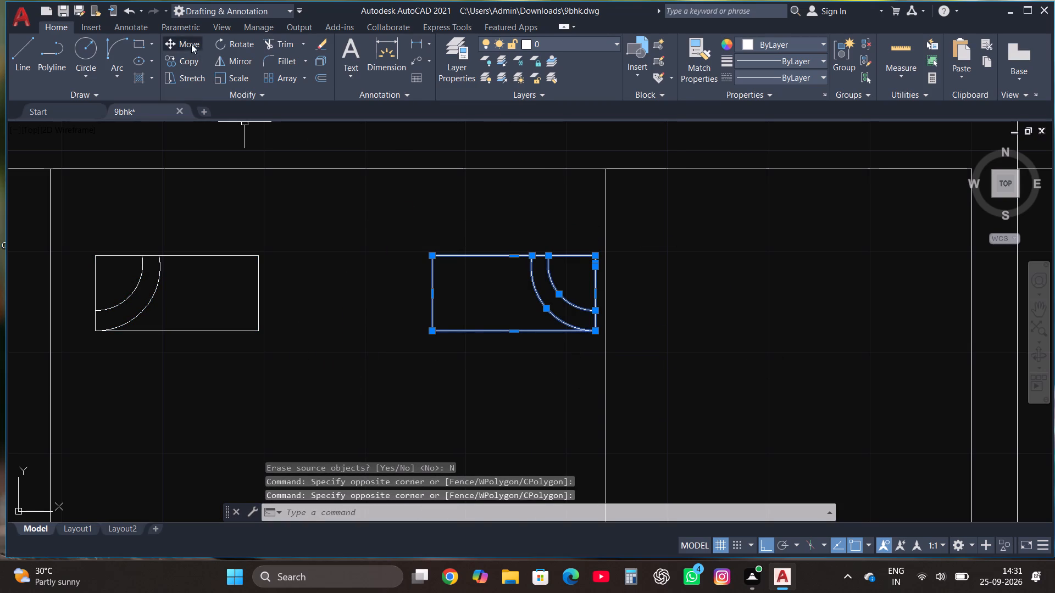
Shift the mirrored pillow and its two arcs westward, leaving a clear gap from the bed outline's east edge.
{"action": "left_click", "coordinate": [490, 293]}
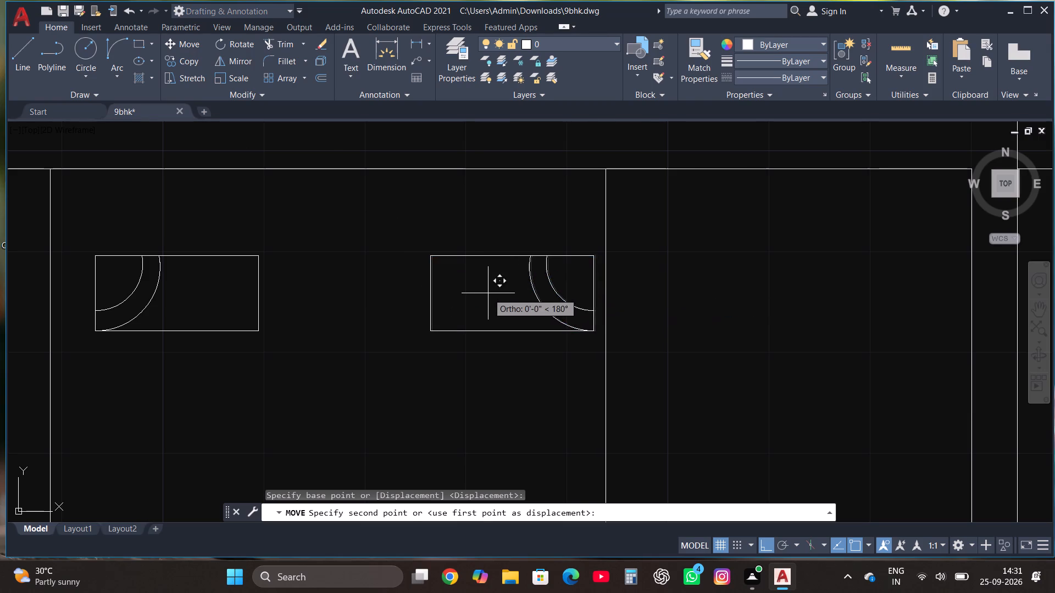
{"action": "left_click", "coordinate": [451, 296]}
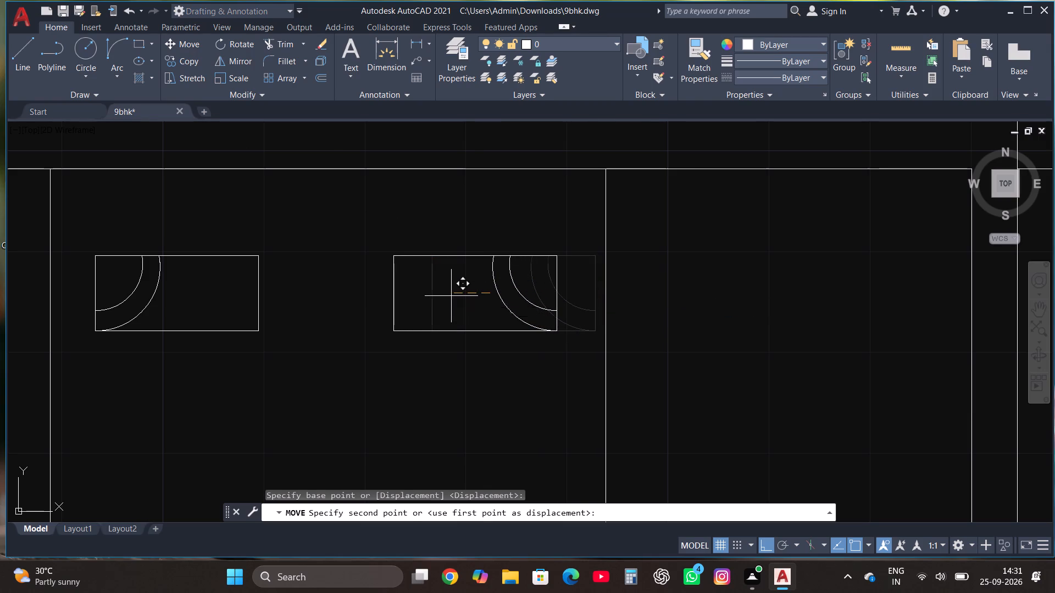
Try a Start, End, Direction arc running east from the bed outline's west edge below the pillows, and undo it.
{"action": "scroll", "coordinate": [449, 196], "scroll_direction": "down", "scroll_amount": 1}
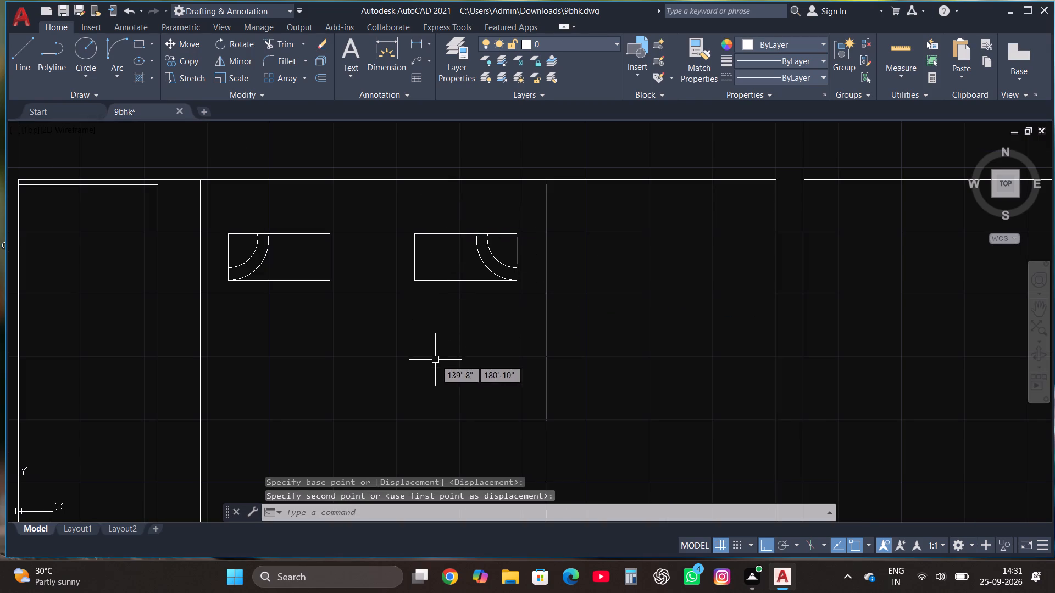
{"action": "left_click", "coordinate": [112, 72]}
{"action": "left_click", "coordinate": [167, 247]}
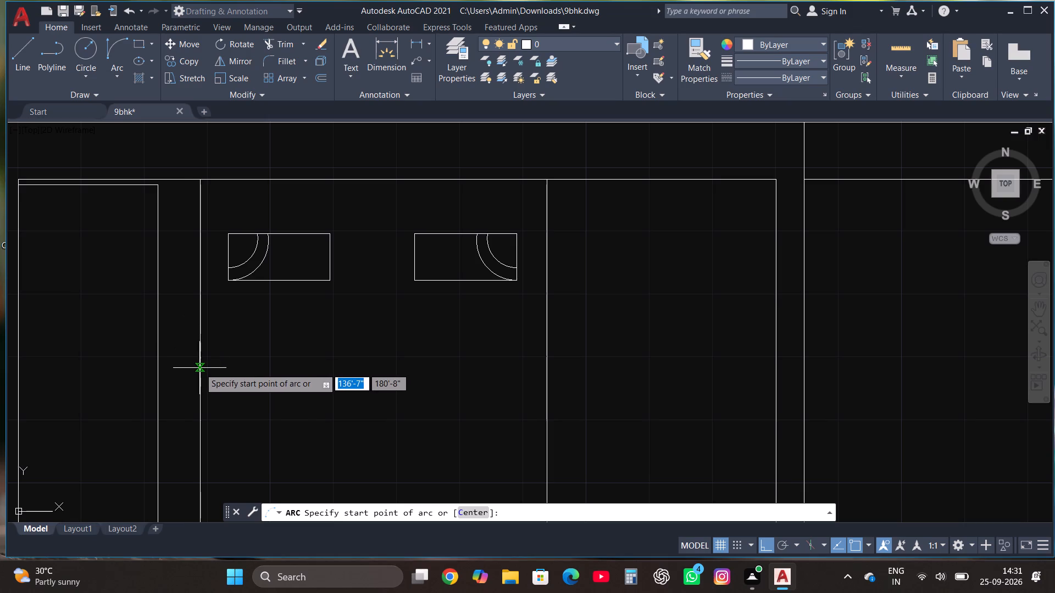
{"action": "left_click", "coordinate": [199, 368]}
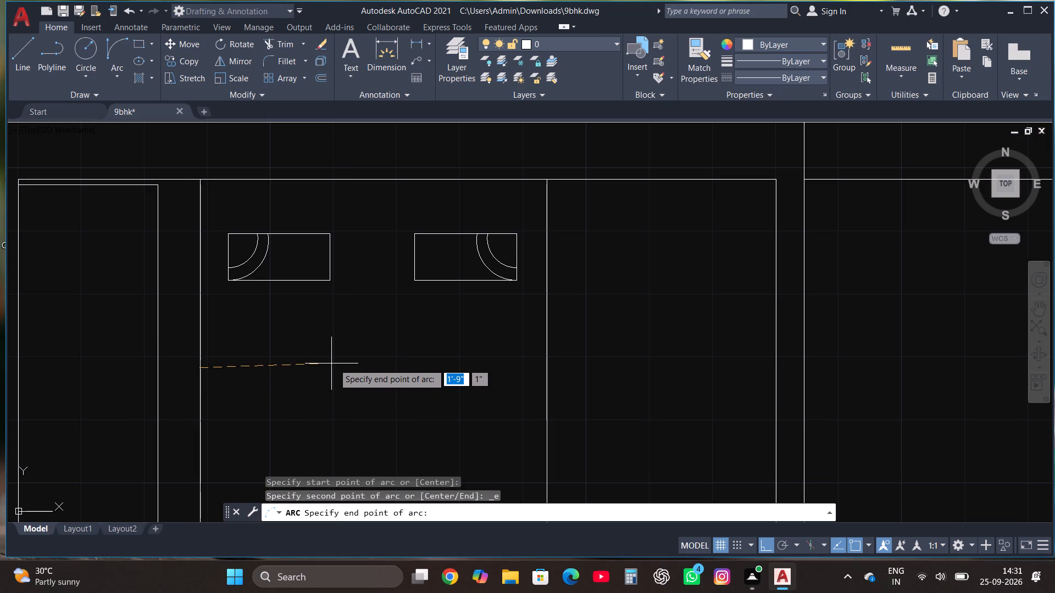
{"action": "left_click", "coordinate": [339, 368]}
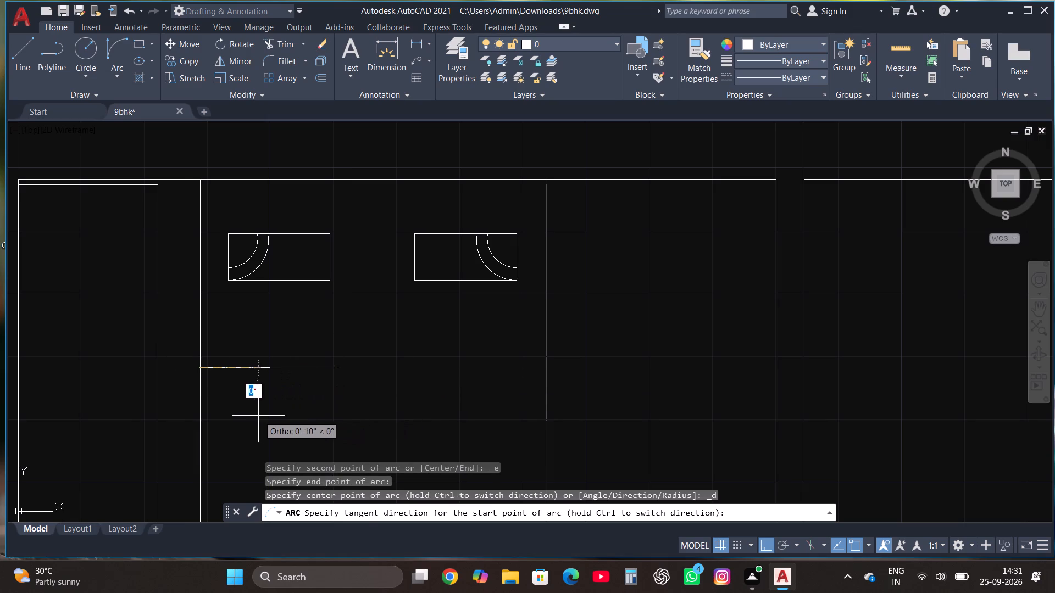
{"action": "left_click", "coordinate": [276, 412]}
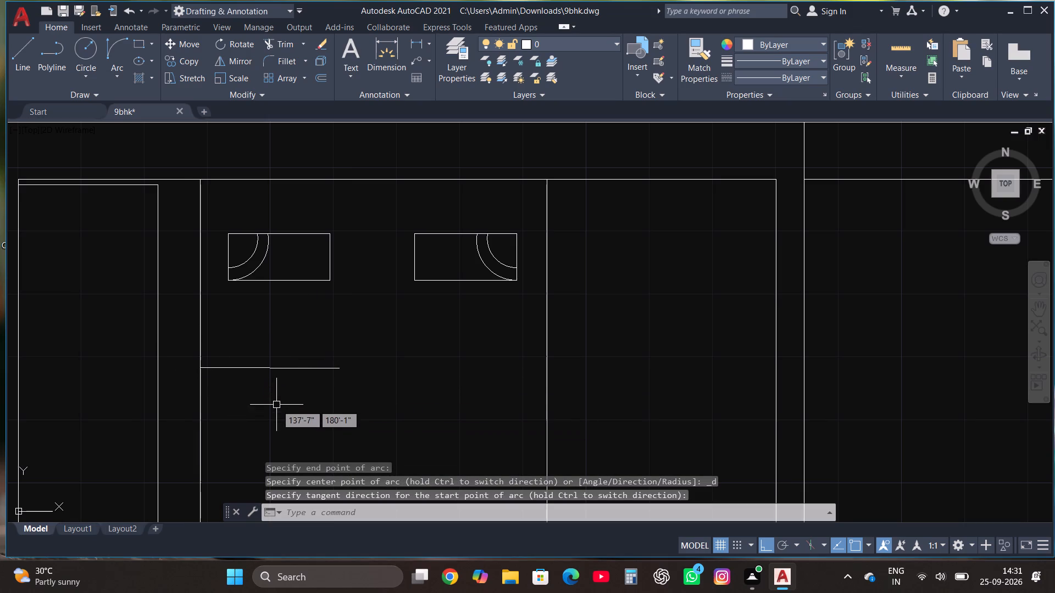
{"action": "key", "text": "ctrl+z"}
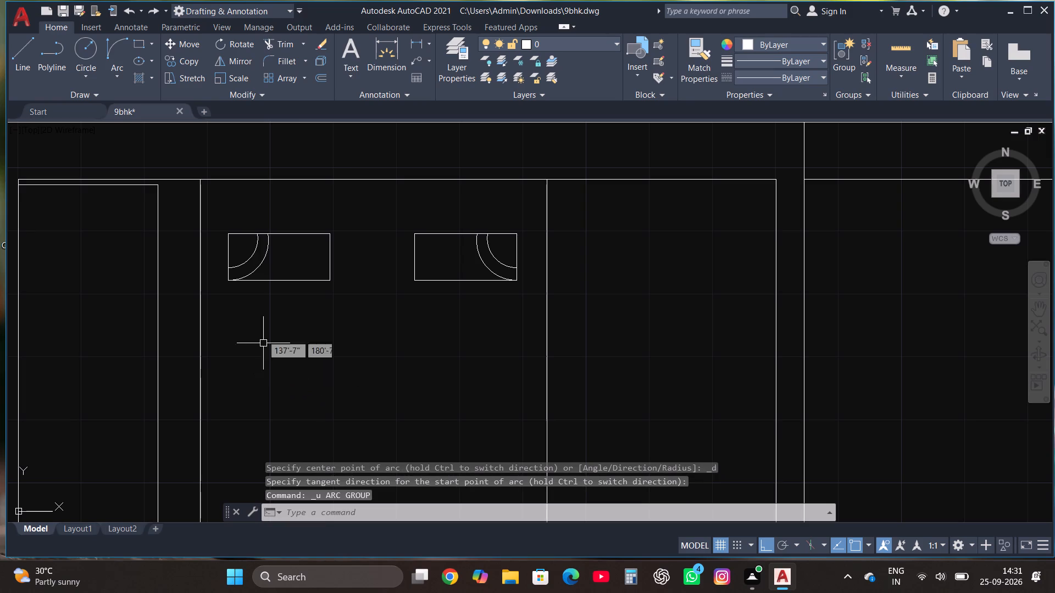
Draw a Start, End, Direction arc bulging south below the pillows, from the bed's west edge to about mid-width.
{"action": "left_click", "coordinate": [113, 75]}
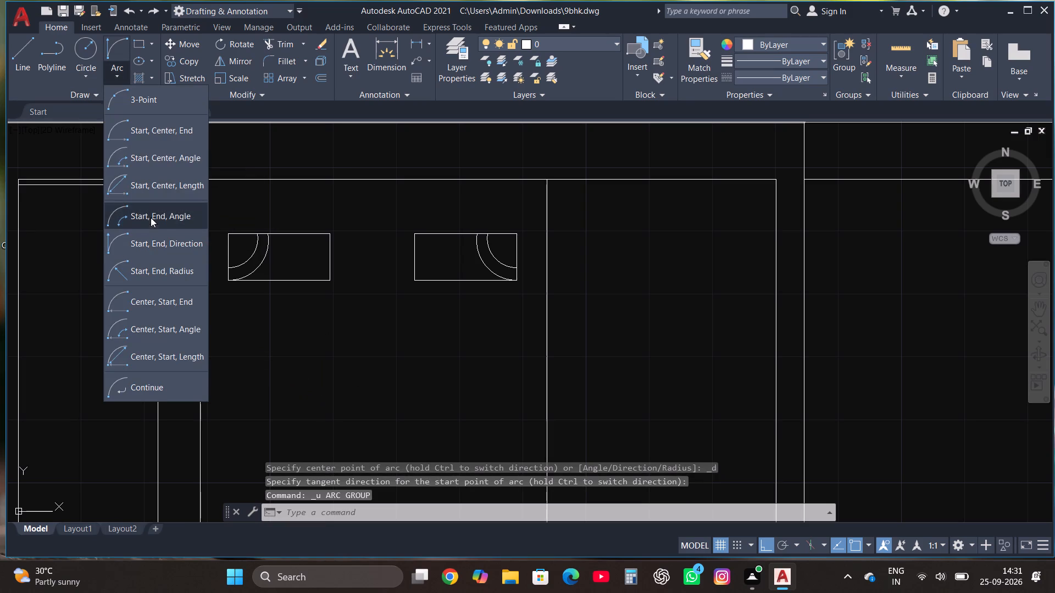
{"action": "left_click", "coordinate": [163, 242]}
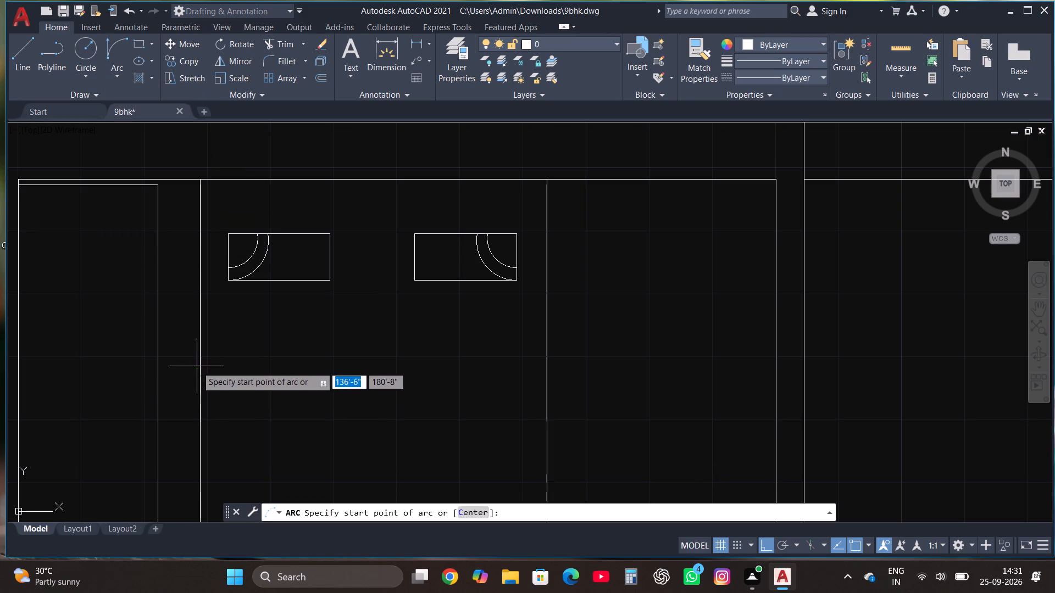
{"action": "left_click", "coordinate": [198, 356]}
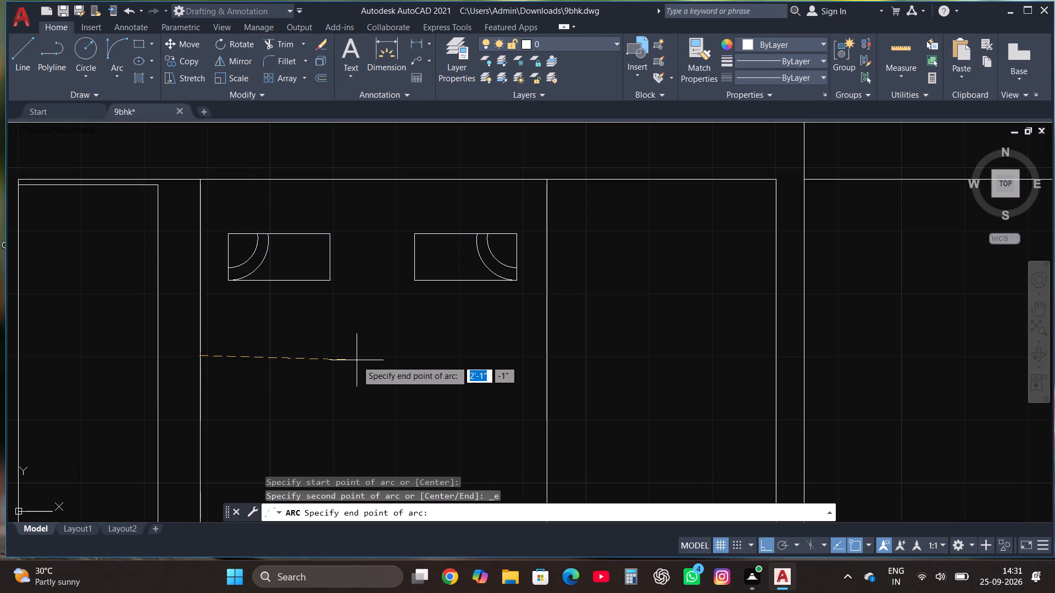
{"action": "left_click", "coordinate": [373, 357]}
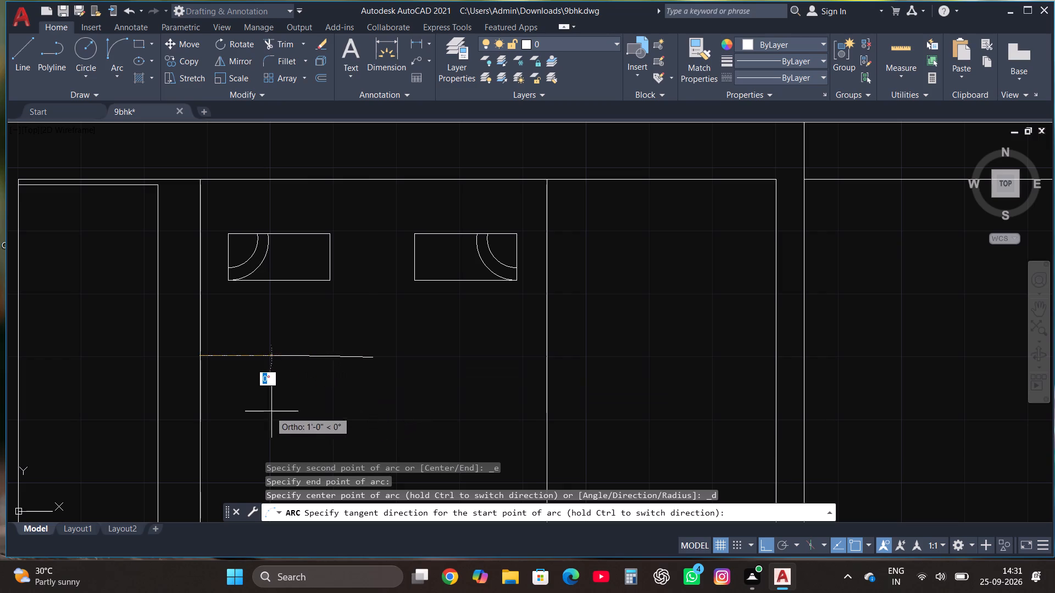
{"action": "left_click", "coordinate": [247, 441]}
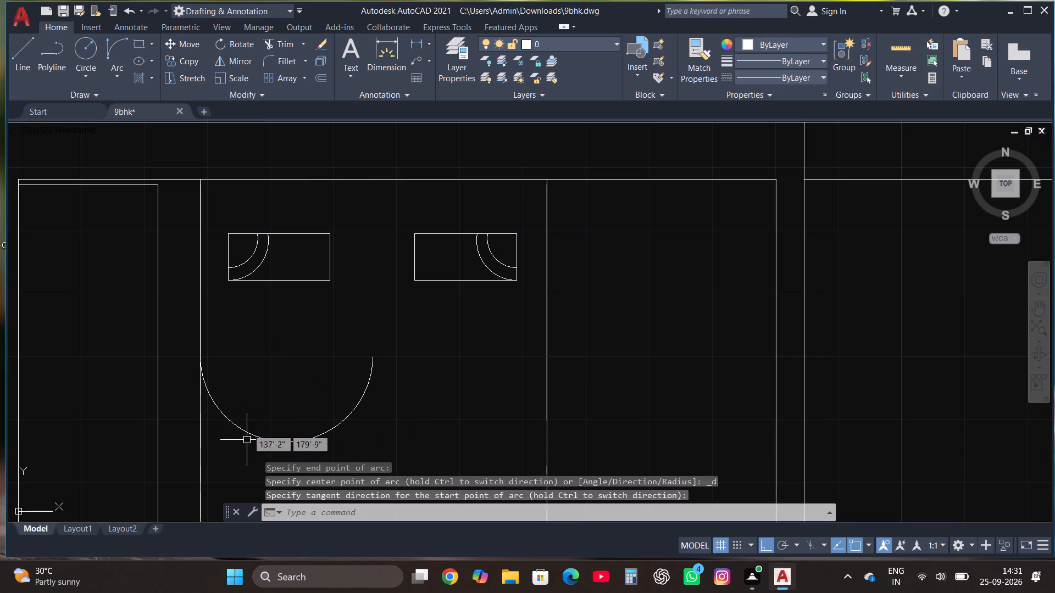
Flatten the semicircular arc below the pillows by stretching its midpoint north, to a radius of about 1'-10".
{"action": "scroll", "coordinate": [339, 353], "scroll_direction": "down", "scroll_amount": 1}
{"action": "left_click", "coordinate": [321, 409]}
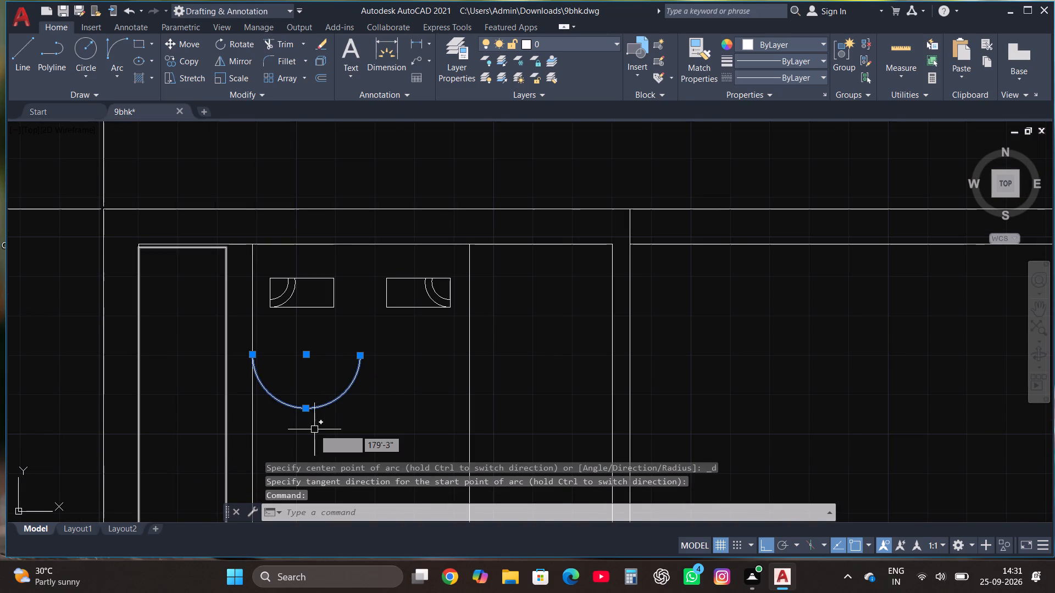
{"action": "scroll", "coordinate": [313, 427], "scroll_direction": "up", "scroll_amount": 1}
{"action": "left_click", "coordinate": [300, 400]}
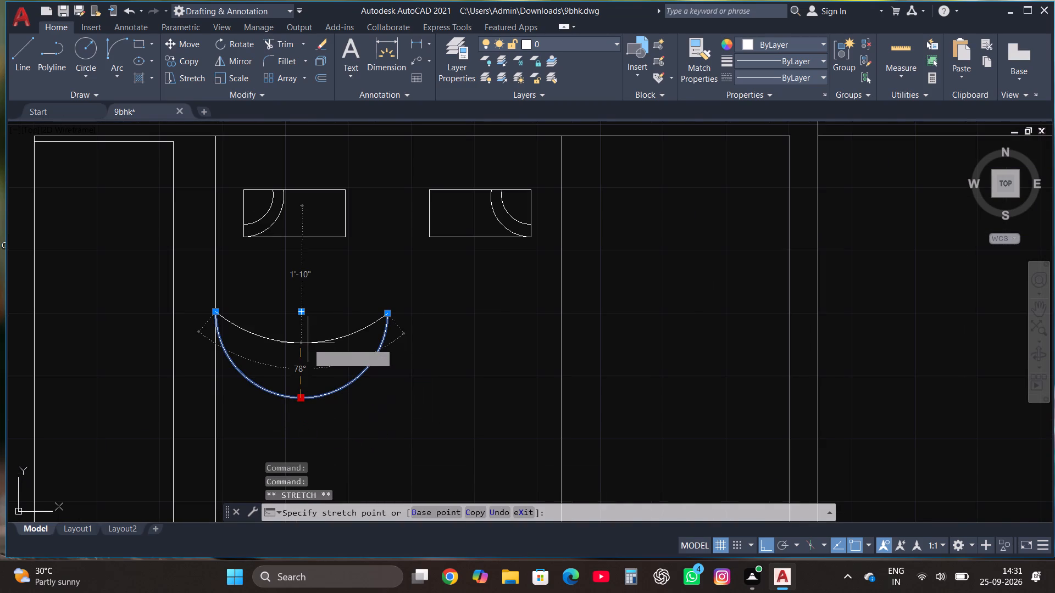
{"action": "left_click", "coordinate": [306, 343]}
{"action": "key", "text": "Escape"}
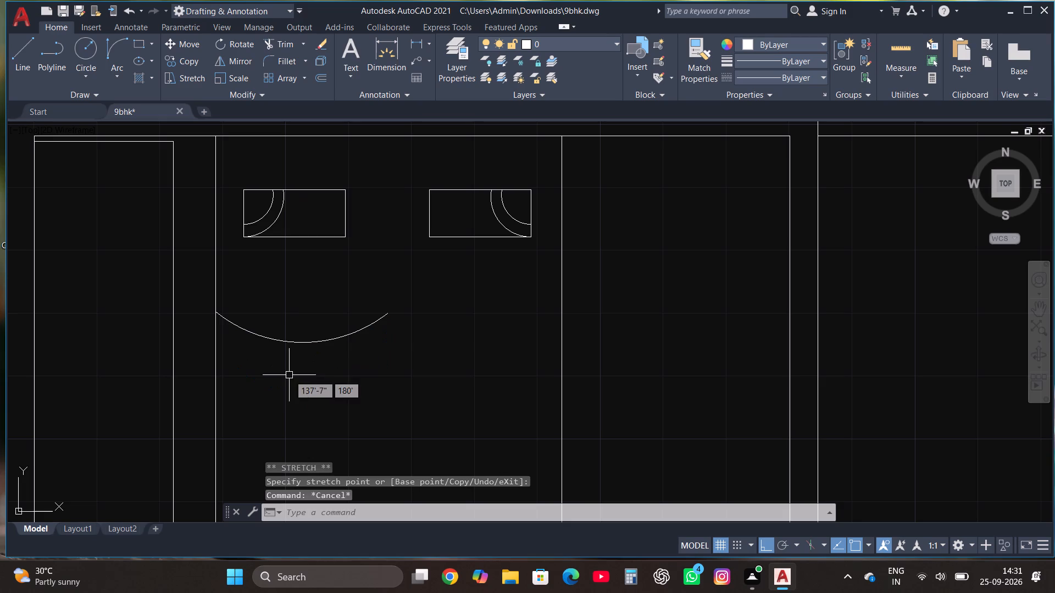
Draw a second Start, End, Direction arc from the first arc's east end to the bed outline's east edge.
{"action": "scroll", "coordinate": [519, 329], "scroll_direction": "up", "scroll_amount": 1}
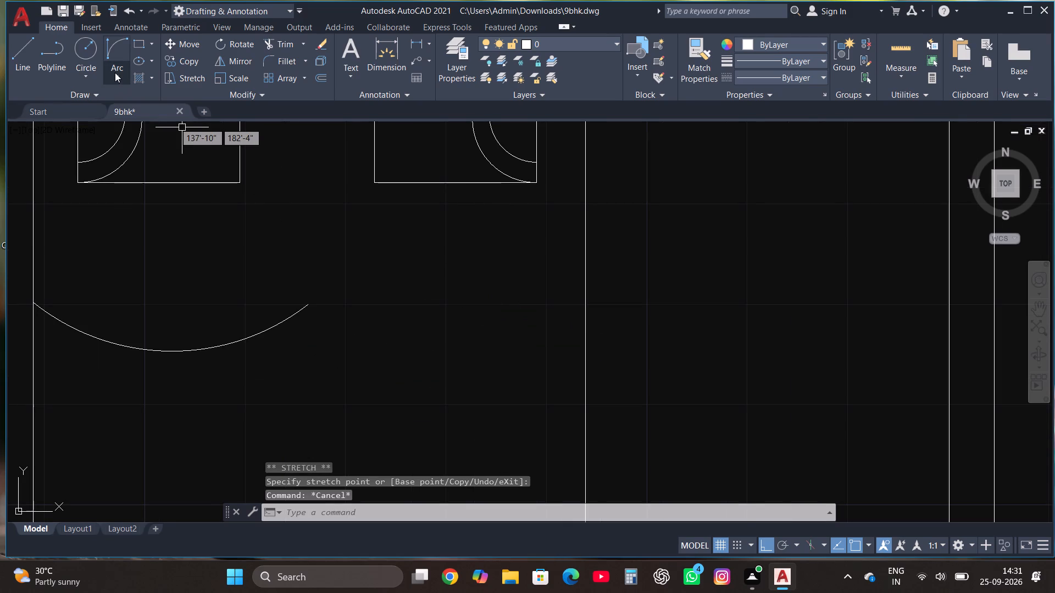
{"action": "left_click", "coordinate": [115, 72]}
{"action": "left_click", "coordinate": [184, 242]}
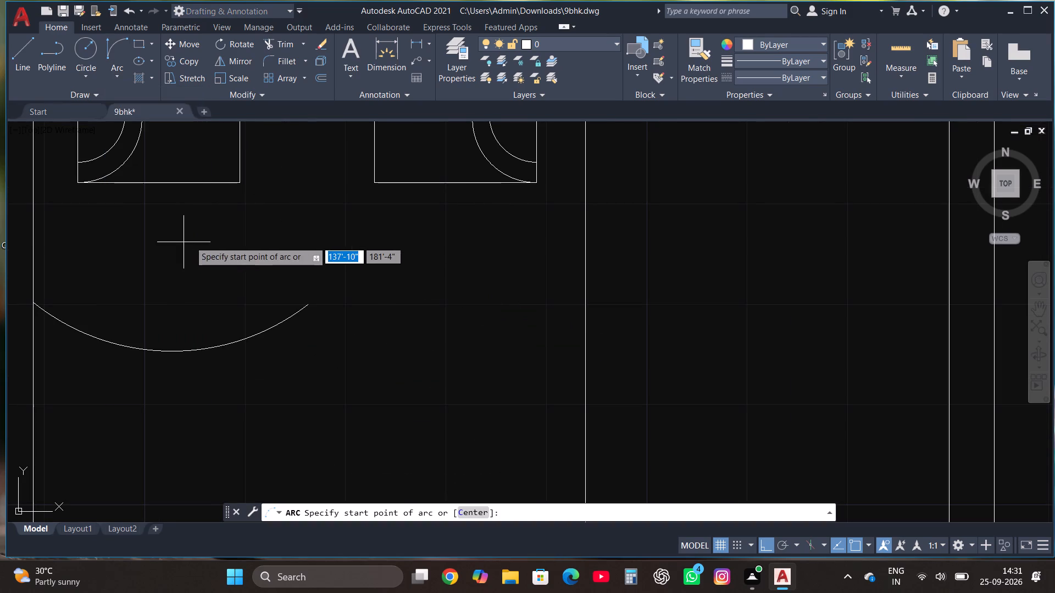
{"action": "left_click", "coordinate": [308, 304]}
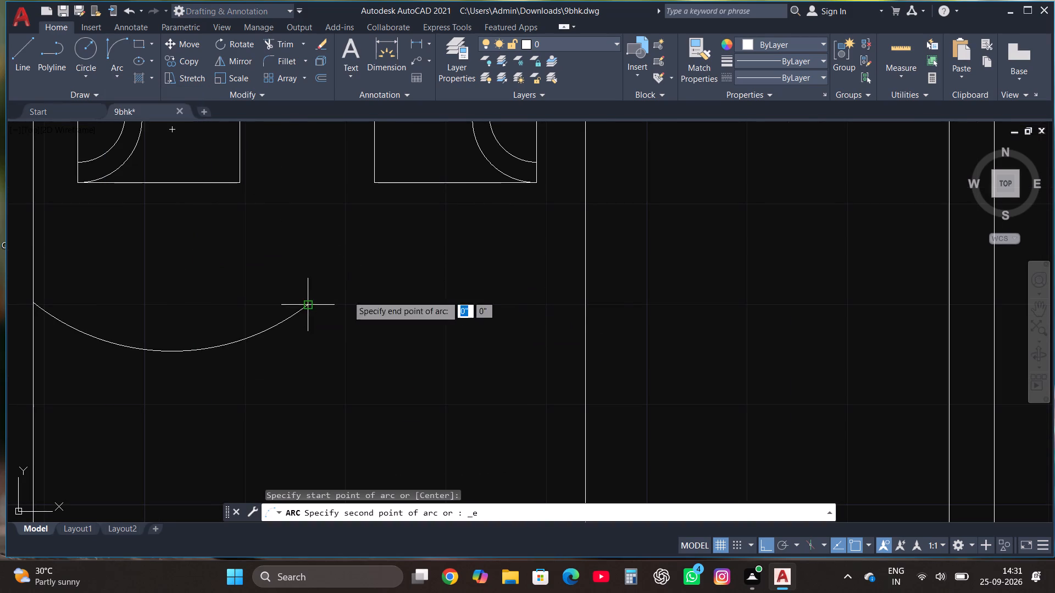
{"action": "left_click", "coordinate": [587, 356]}
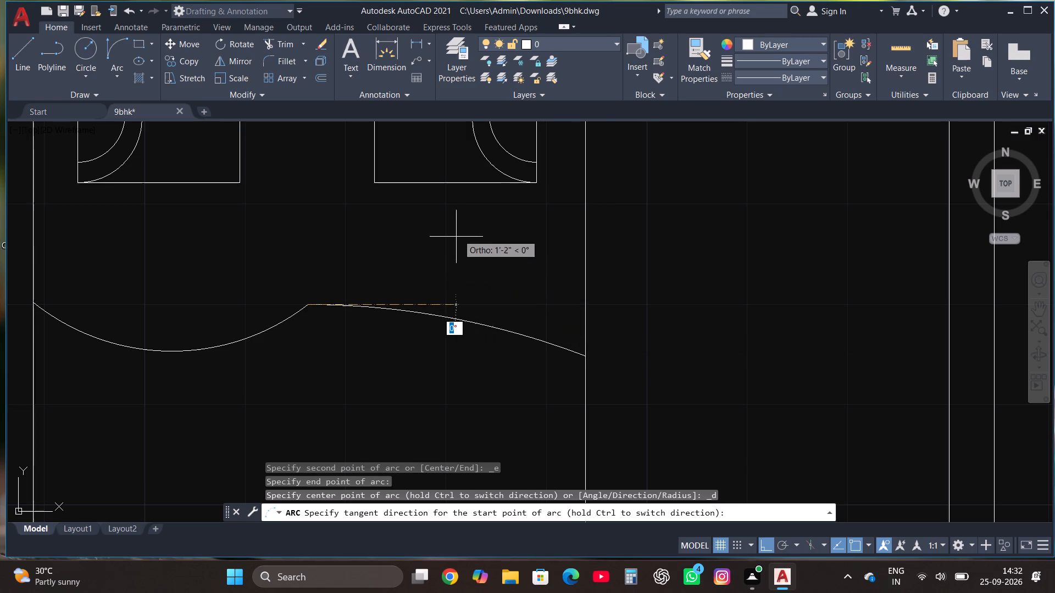
{"action": "left_click", "coordinate": [416, 280]}
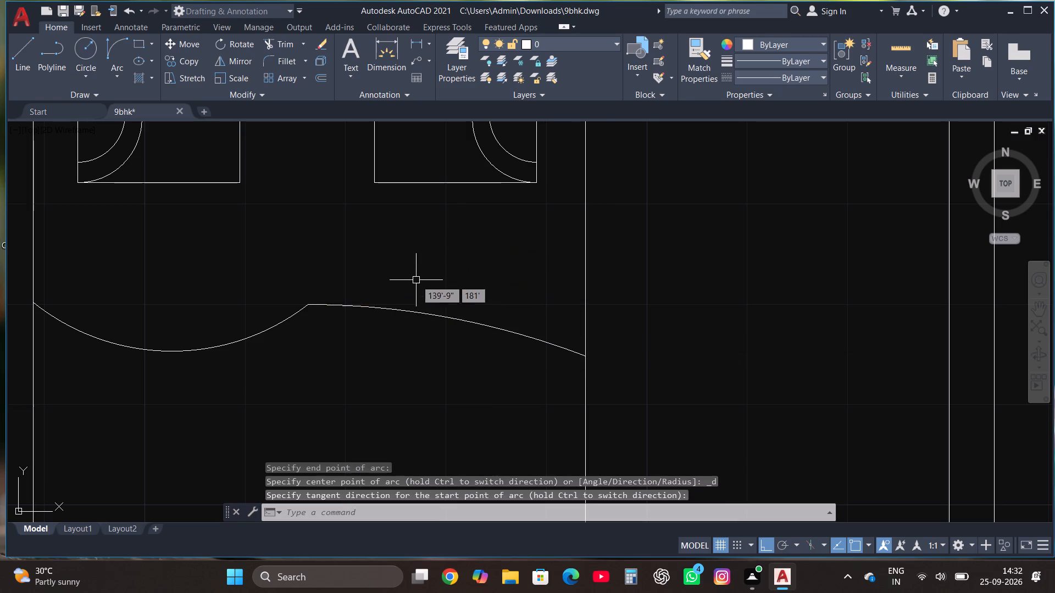
Stretch the second arc's midpoint north so it bulges up toward the east pillow.
{"action": "left_click", "coordinate": [425, 312]}
{"action": "left_click", "coordinate": [449, 317]}
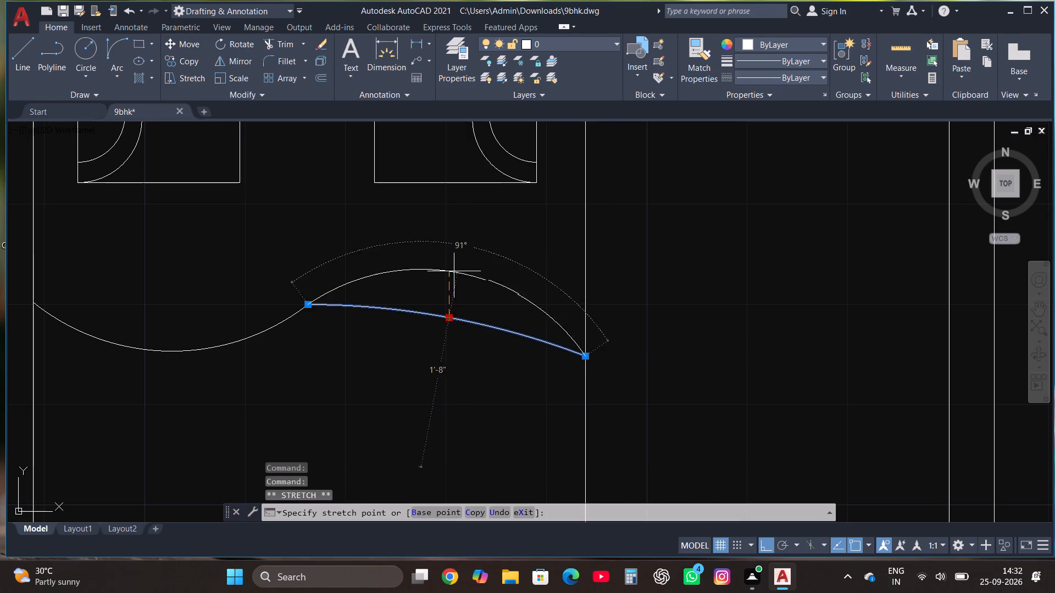
{"action": "left_click", "coordinate": [452, 248]}
{"action": "key", "text": "Escape"}
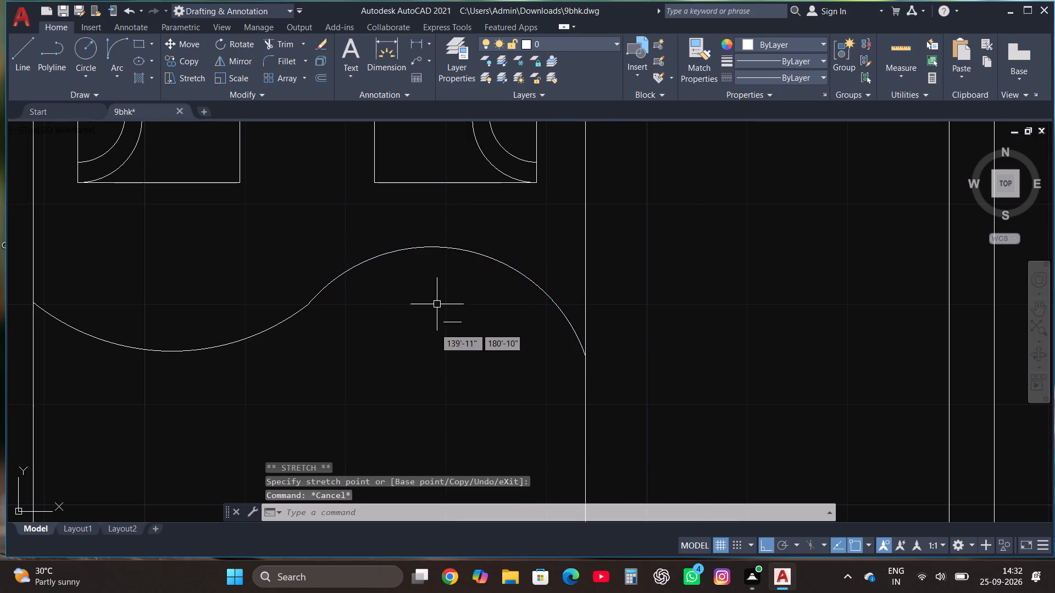
Reduce the second arc's bulge by stretching its midpoint slightly south, forming a gentler blanket-fold curve.
{"action": "scroll", "coordinate": [438, 365], "scroll_direction": "down", "scroll_amount": 1}
{"action": "scroll", "coordinate": [503, 279], "scroll_direction": "down", "scroll_amount": 3}
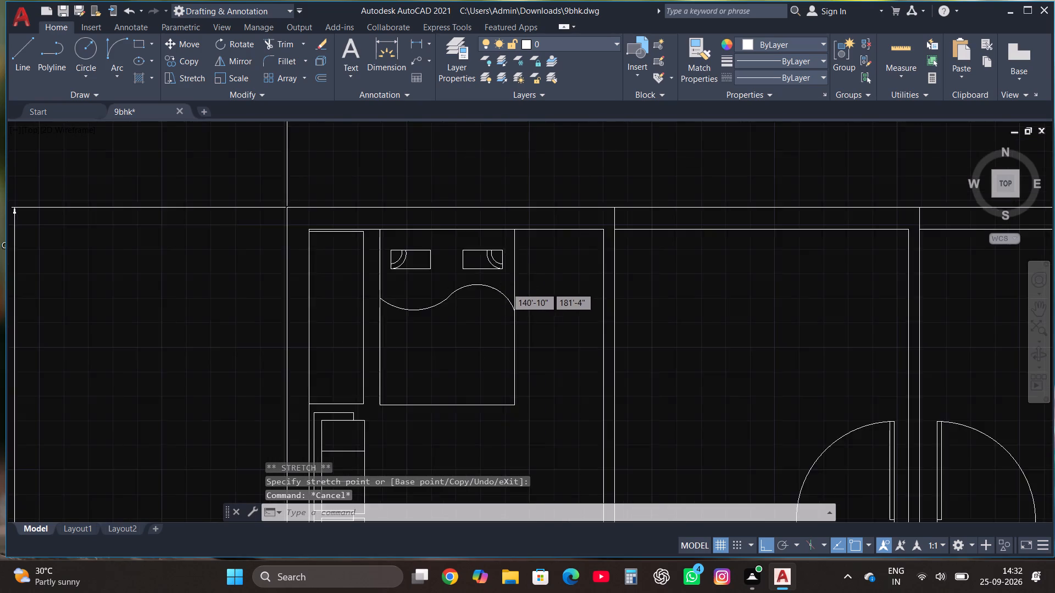
{"action": "scroll", "coordinate": [514, 298], "scroll_direction": "up", "scroll_amount": 2}
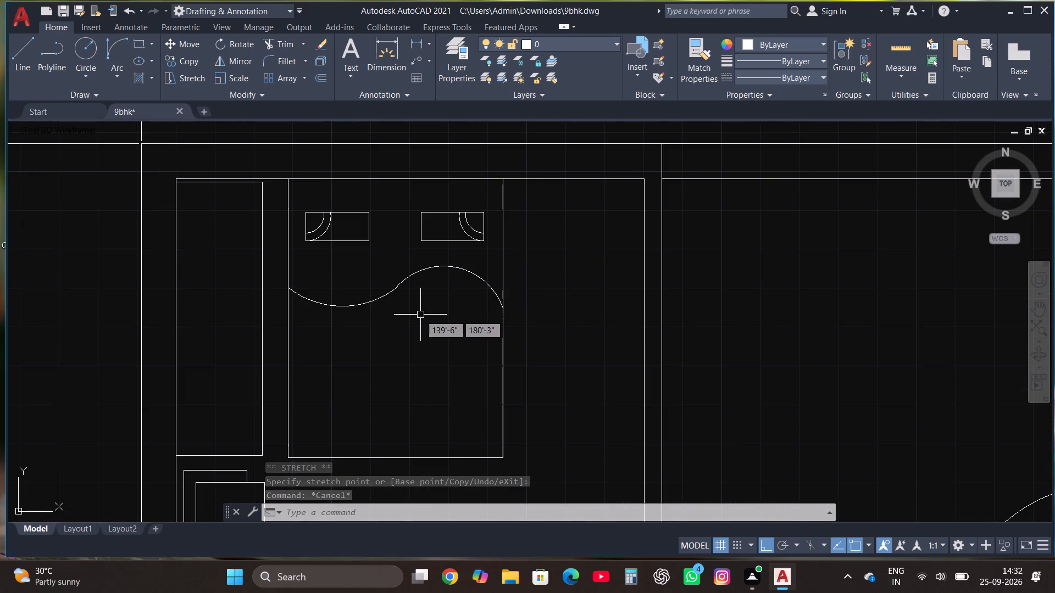
{"action": "left_click", "coordinate": [418, 316]}
{"action": "left_click", "coordinate": [430, 310]}
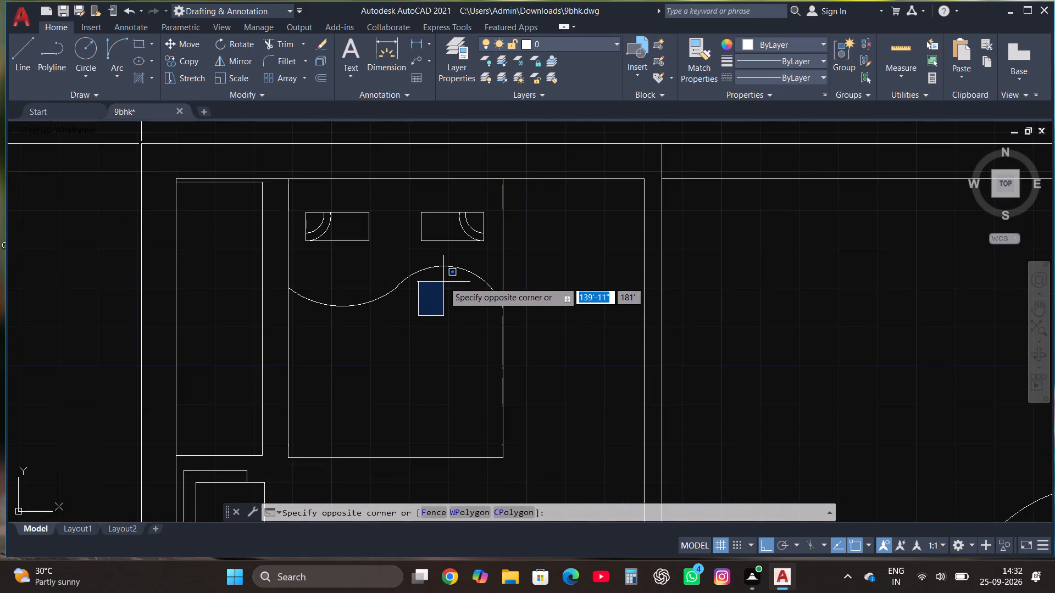
{"action": "left_click", "coordinate": [442, 314]}
{"action": "left_click", "coordinate": [452, 260]}
{"action": "left_click", "coordinate": [440, 278]}
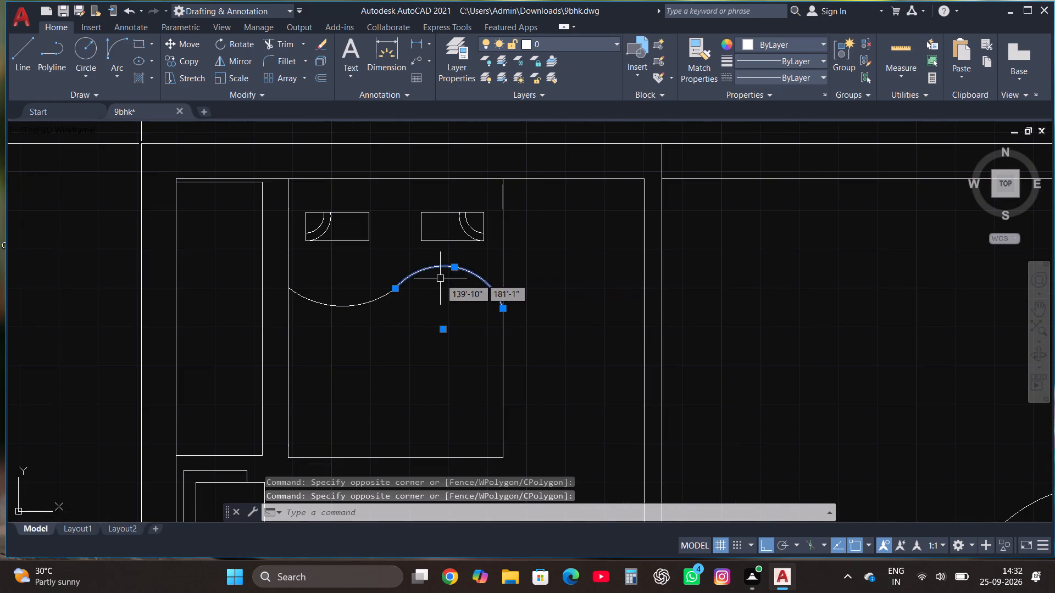
{"action": "scroll", "coordinate": [440, 278], "scroll_direction": "up", "scroll_amount": 2}
{"action": "left_click", "coordinate": [475, 250]}
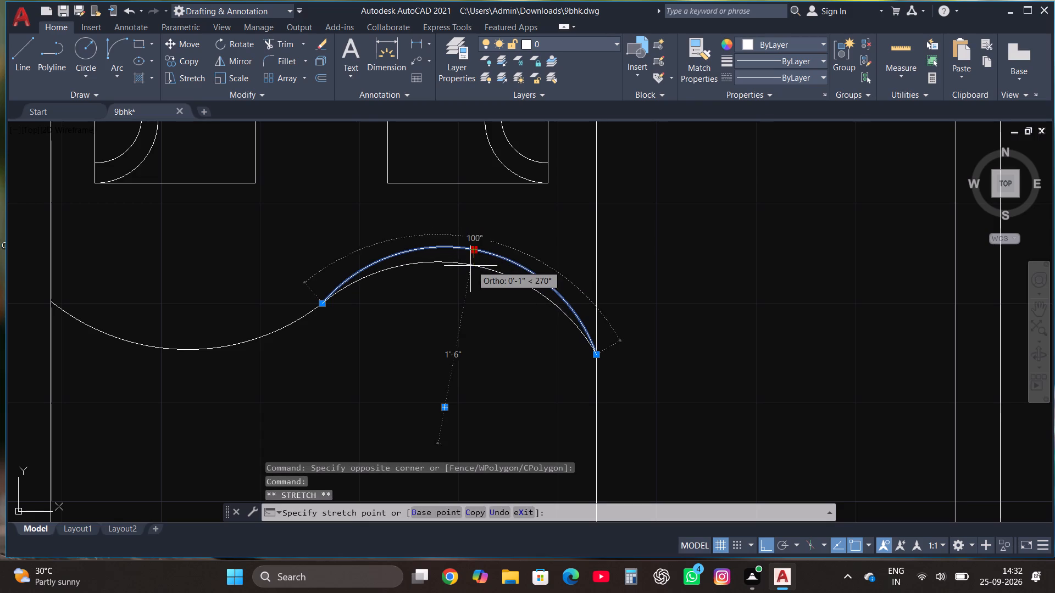
{"action": "left_click", "coordinate": [467, 273]}
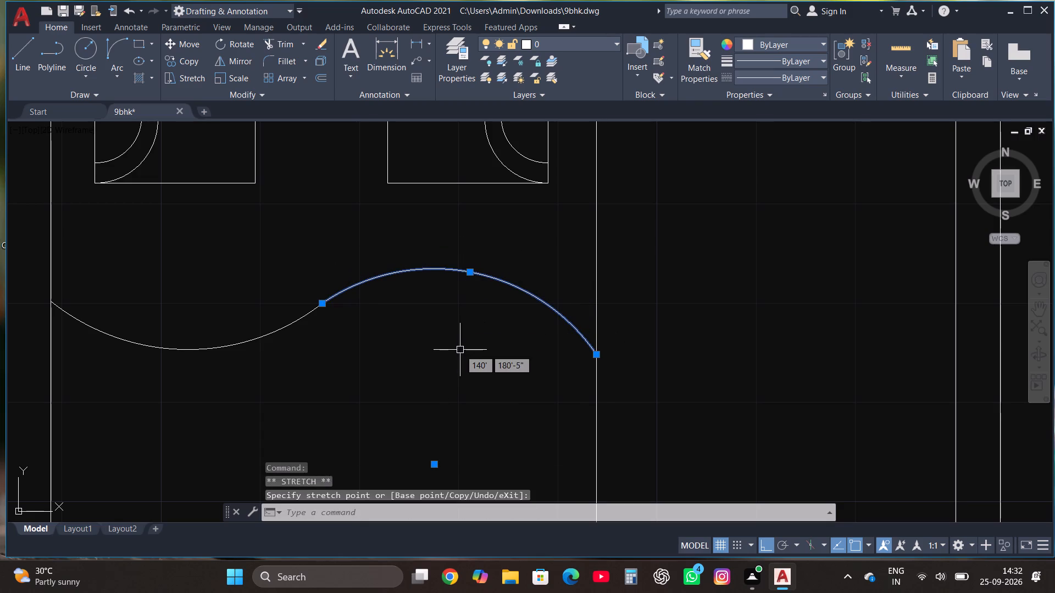
{"action": "key", "text": "Escape"}
Offset both blanket-fold arcs about 2" to the south to form a double wavy line across the bed.
{"action": "scroll", "coordinate": [460, 372], "scroll_direction": "down", "scroll_amount": 2}
{"action": "scroll", "coordinate": [407, 371], "scroll_direction": "up", "scroll_amount": 1}
{"action": "left_click", "coordinate": [396, 373]}
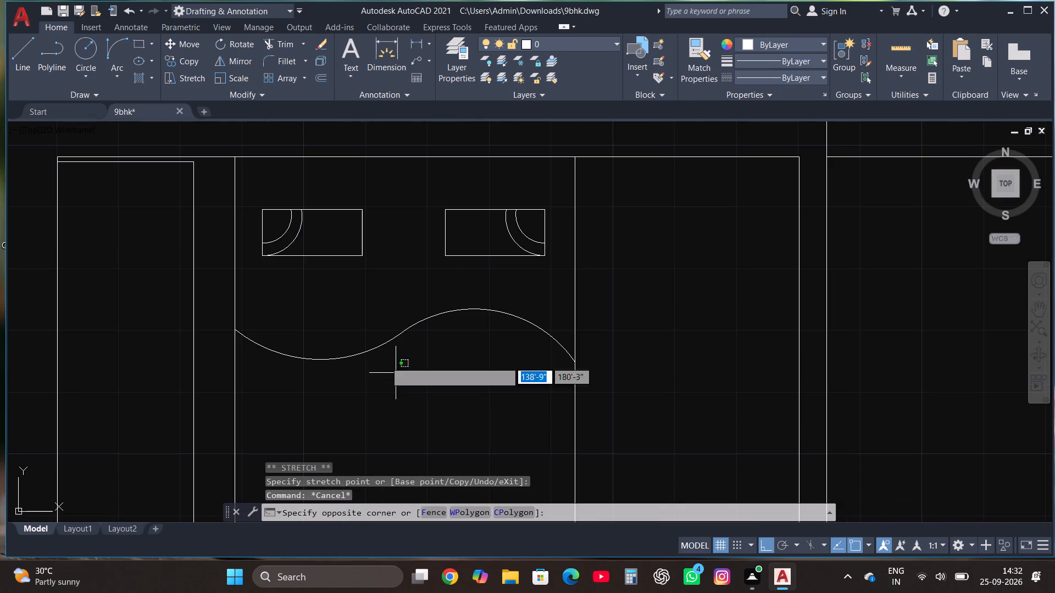
{"action": "left_click", "coordinate": [330, 329]}
{"action": "left_click", "coordinate": [437, 345]}
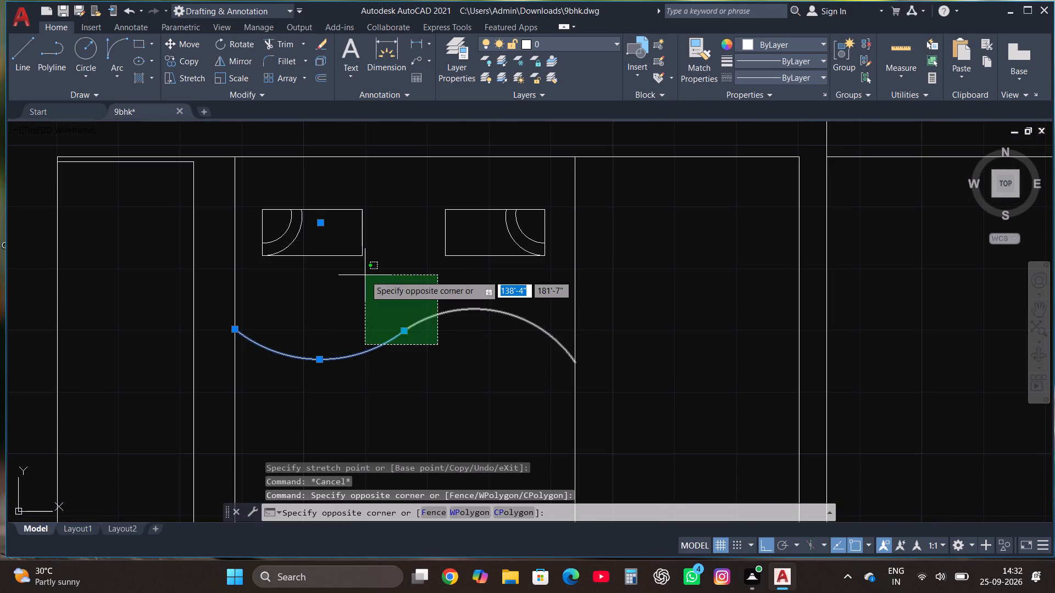
{"action": "left_click", "coordinate": [365, 275]}
{"action": "left_click", "coordinate": [321, 77]}
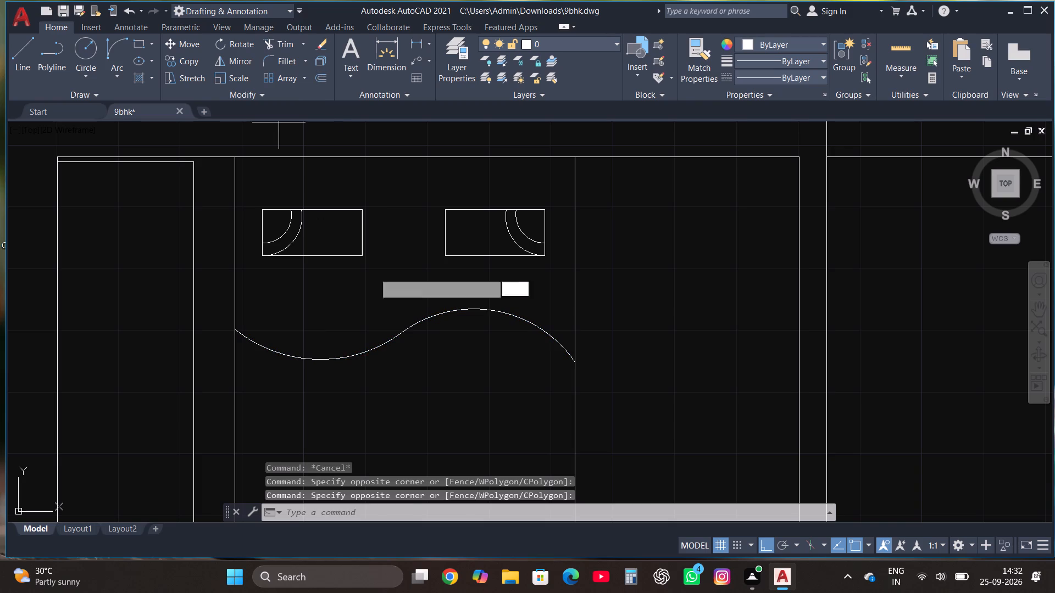
{"action": "left_click", "coordinate": [373, 352]}
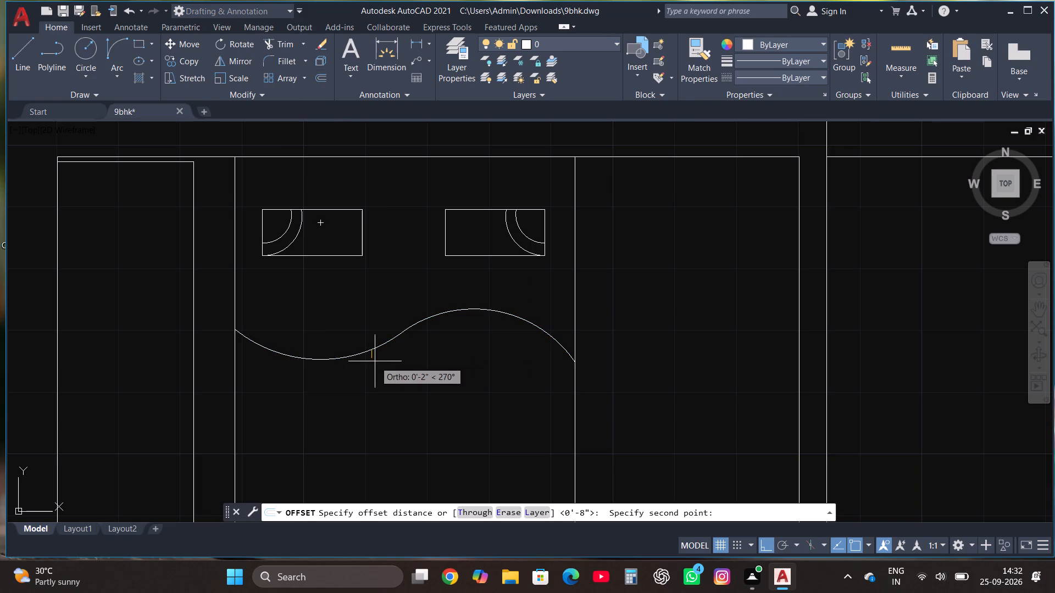
{"action": "left_click", "coordinate": [375, 361]}
{"action": "left_click", "coordinate": [372, 352]}
{"action": "left_click", "coordinate": [374, 362]}
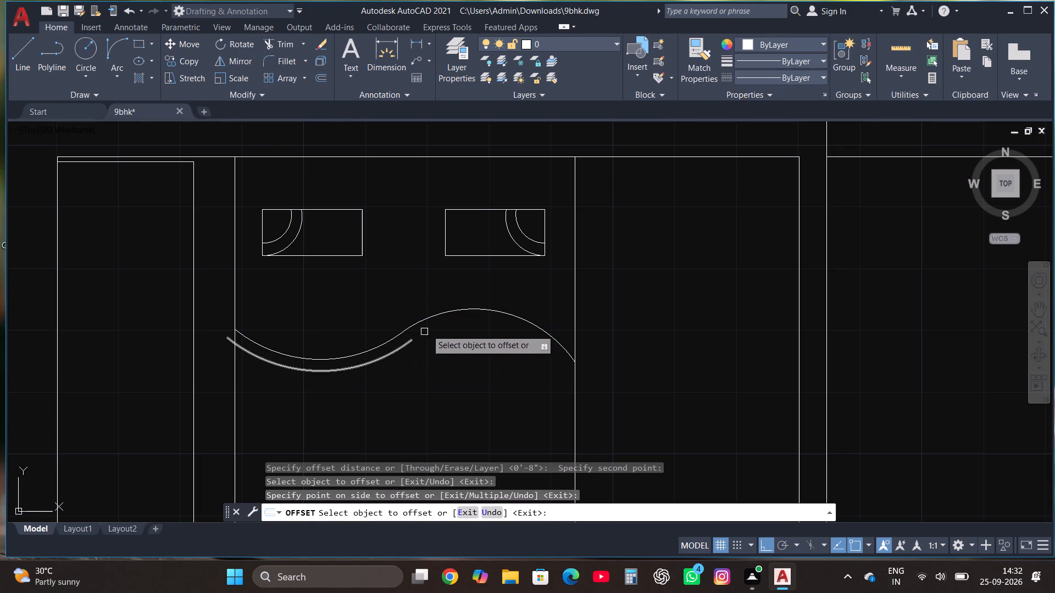
{"action": "left_click", "coordinate": [433, 317]}
{"action": "left_click", "coordinate": [435, 355]}
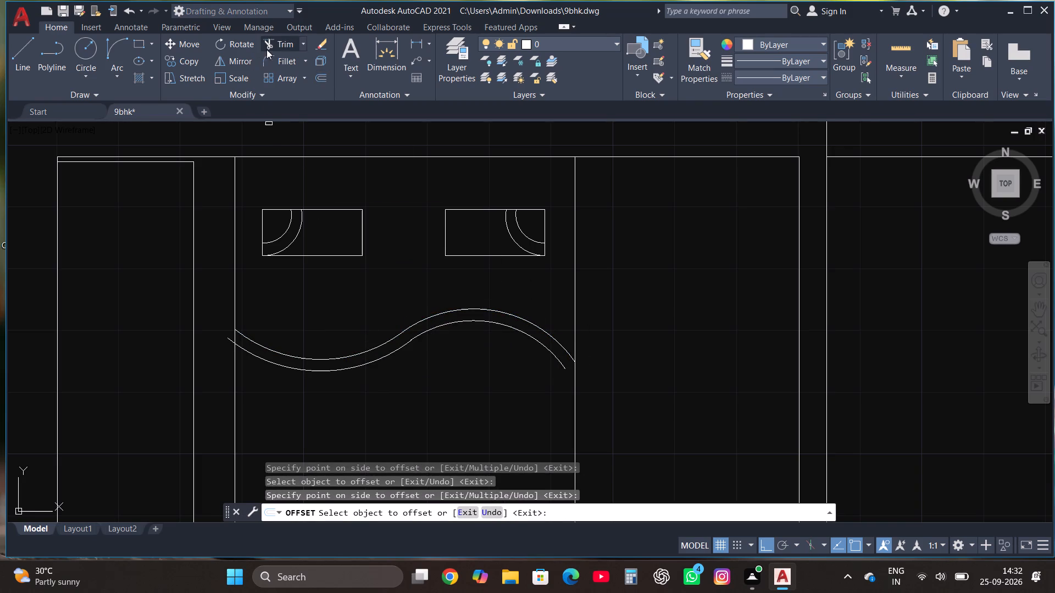
Trim the lower blanket-fold arc's west overhang back to the bed's west edge.
{"action": "left_click", "coordinate": [283, 44]}
{"action": "left_click", "coordinate": [229, 338]}
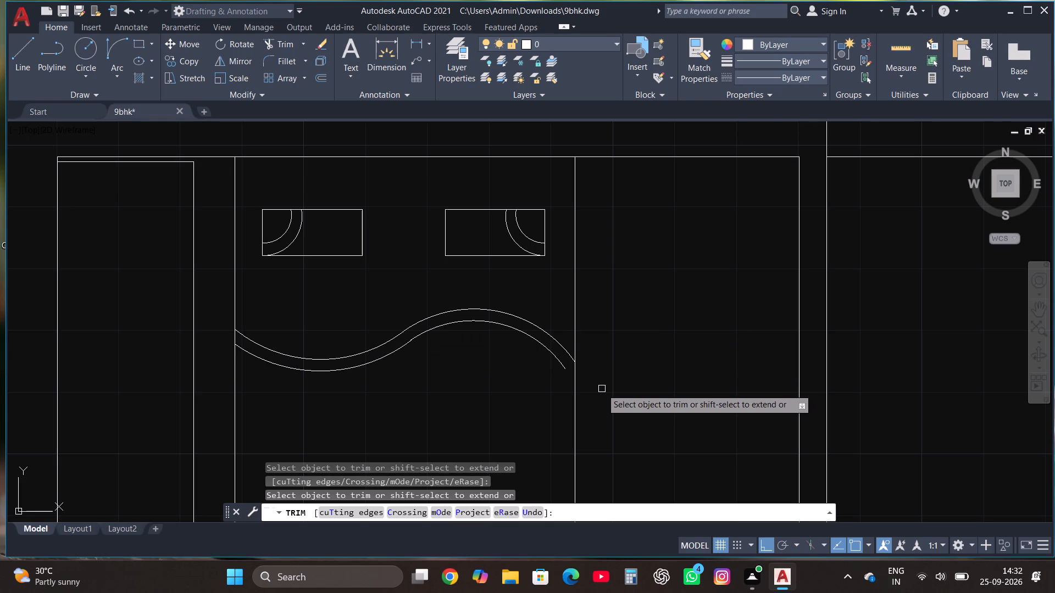
{"action": "key", "text": "Escape"}
Continue the lower blanket-fold arc's east end with a sloping line to the bed's east edge and trim the overshoot.
{"action": "scroll", "coordinate": [599, 402], "scroll_direction": "up", "scroll_amount": 2}
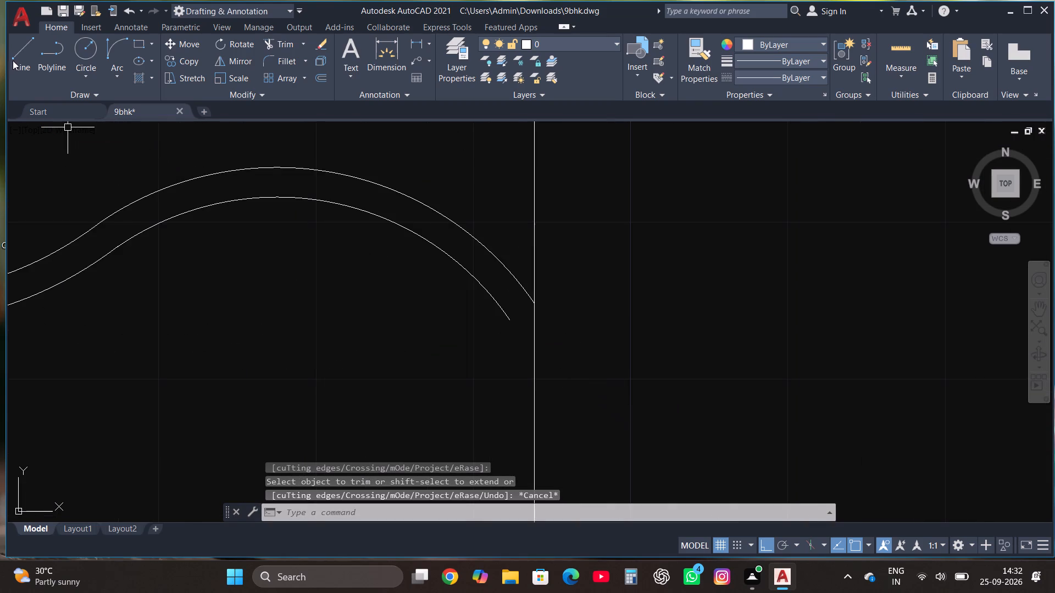
{"action": "left_click", "coordinate": [25, 47]}
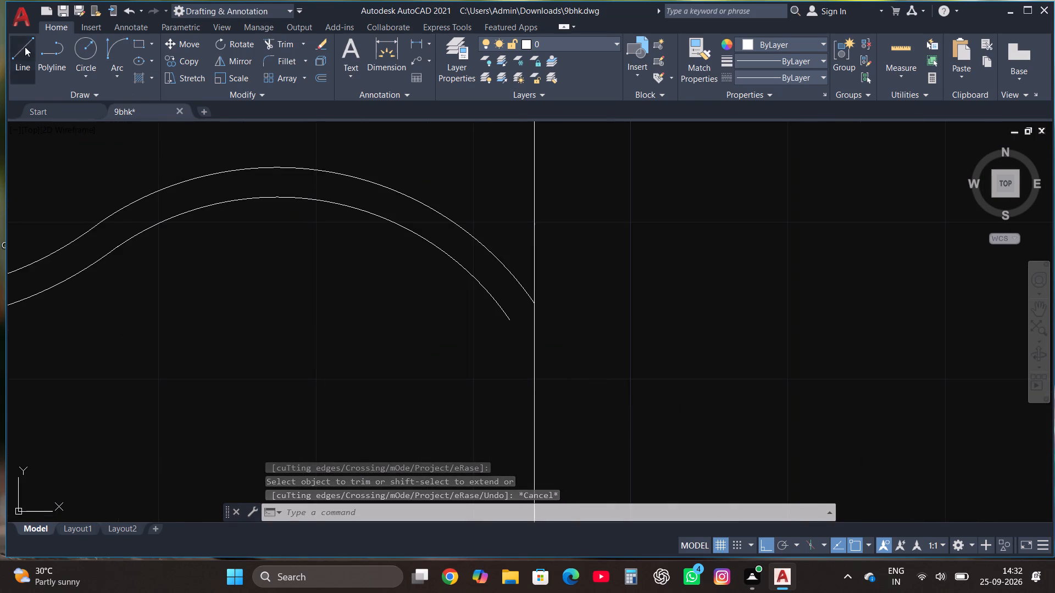
{"action": "left_click", "coordinate": [508, 318]}
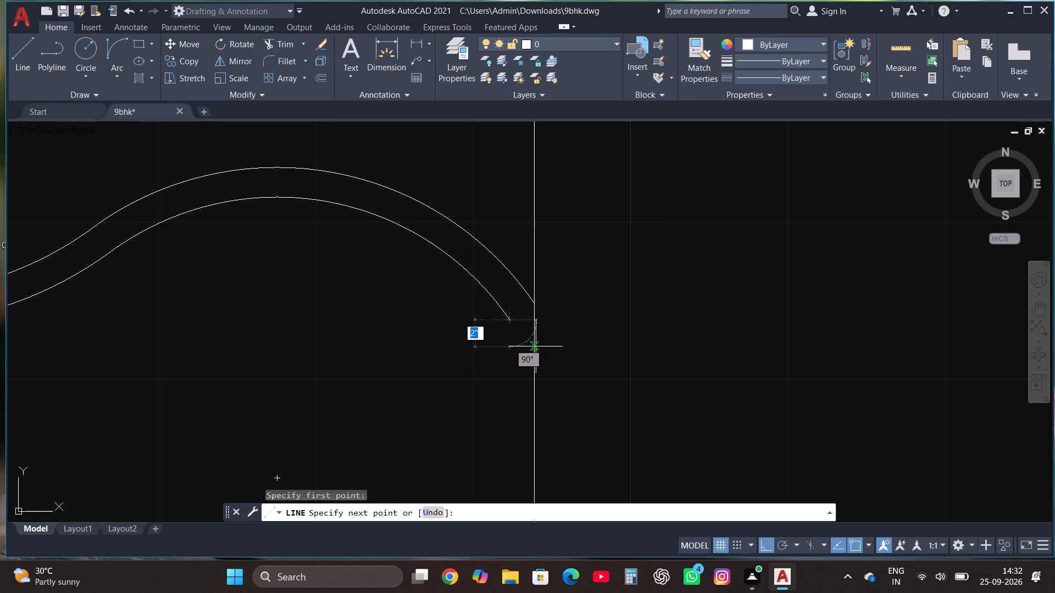
{"action": "key", "text": "F8"}
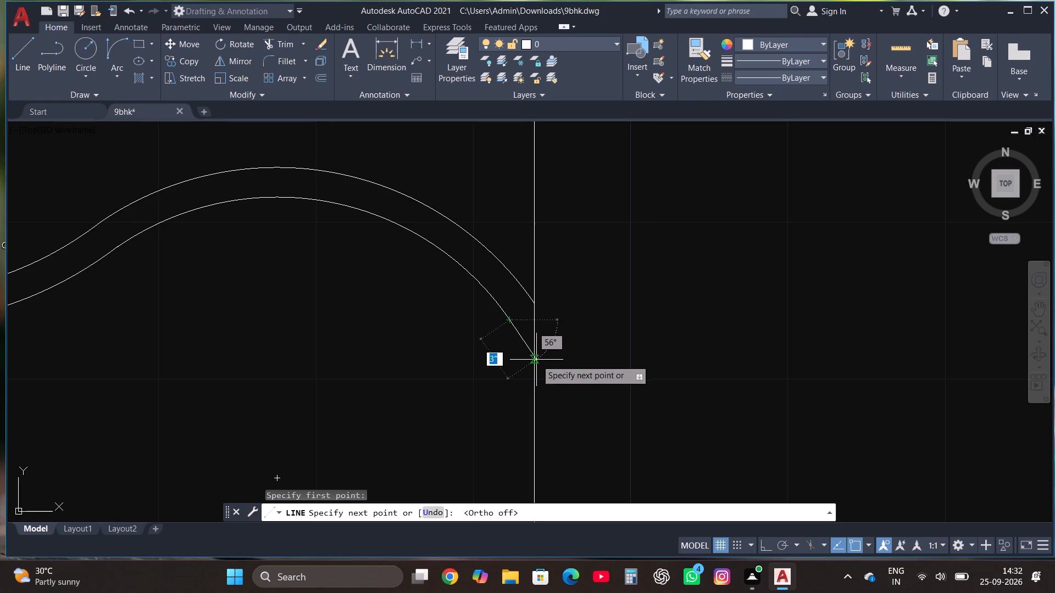
{"action": "left_click", "coordinate": [537, 360]}
{"action": "key", "text": "Escape"}
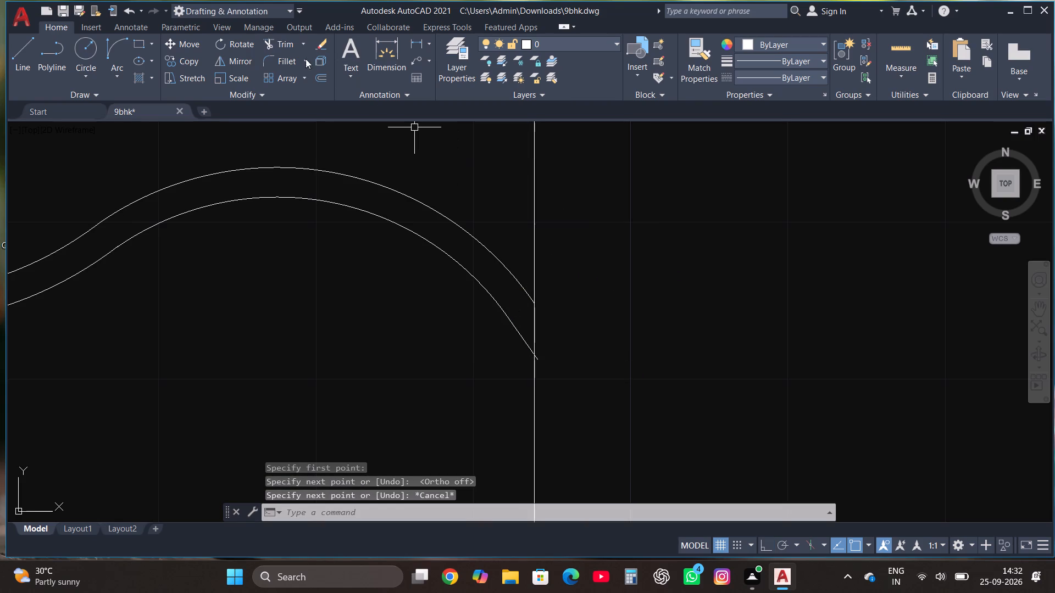
{"action": "left_click", "coordinate": [288, 39]}
{"action": "scroll", "coordinate": [549, 361], "scroll_direction": "up", "scroll_amount": 2}
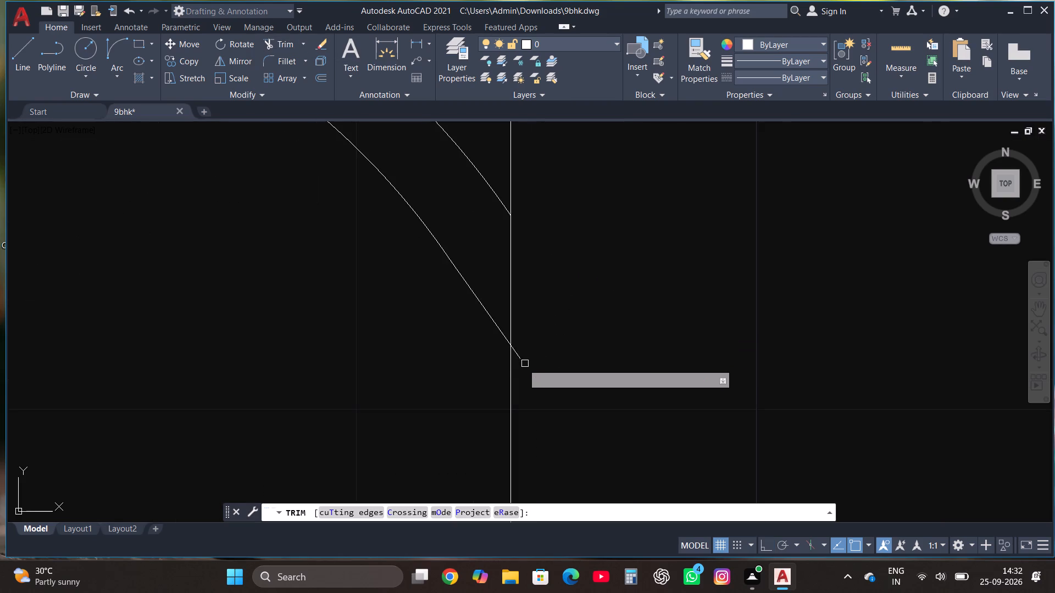
{"action": "left_click", "coordinate": [518, 355]}
{"action": "key", "text": "Escape"}
Draw a vertical line from the lower blanket-fold curve under the east pillow to the bed's south edge, trimming the excess.
{"action": "scroll", "coordinate": [519, 353], "scroll_direction": "down", "scroll_amount": 9}
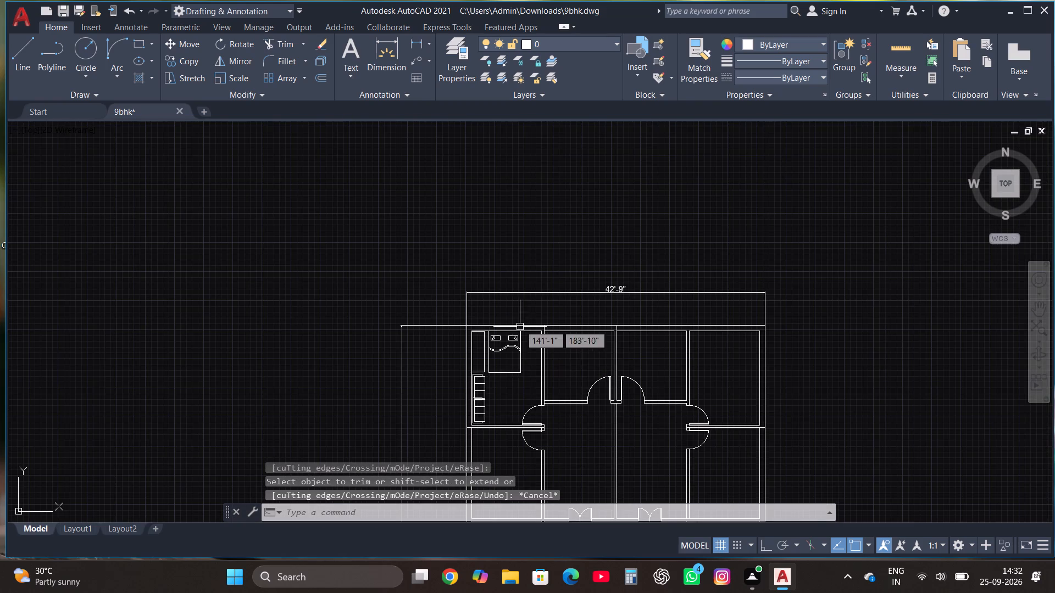
{"action": "scroll", "coordinate": [531, 354], "scroll_direction": "up", "scroll_amount": 3}
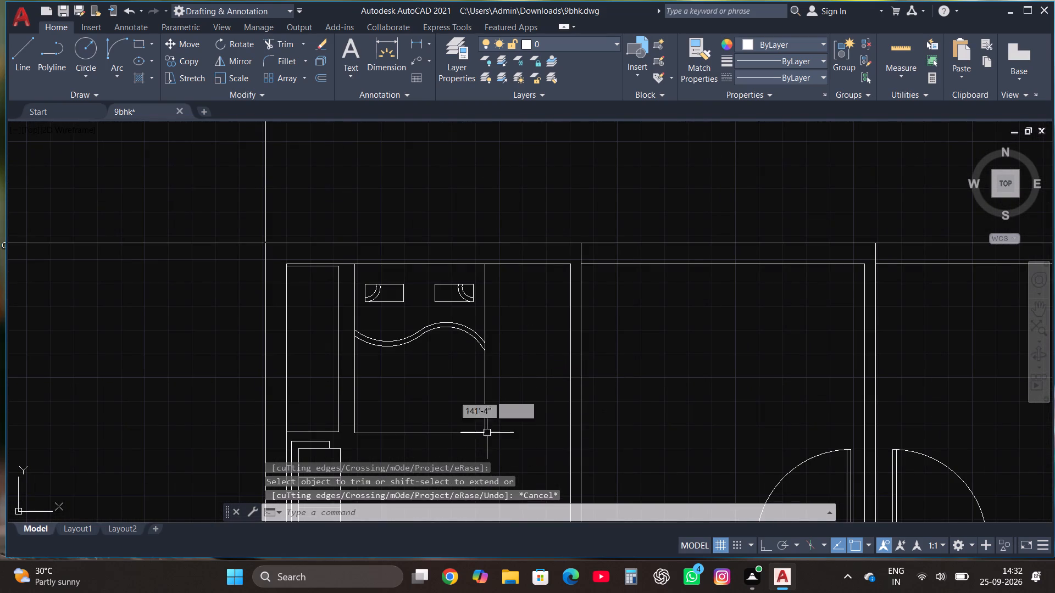
{"action": "left_click", "coordinate": [13, 49]}
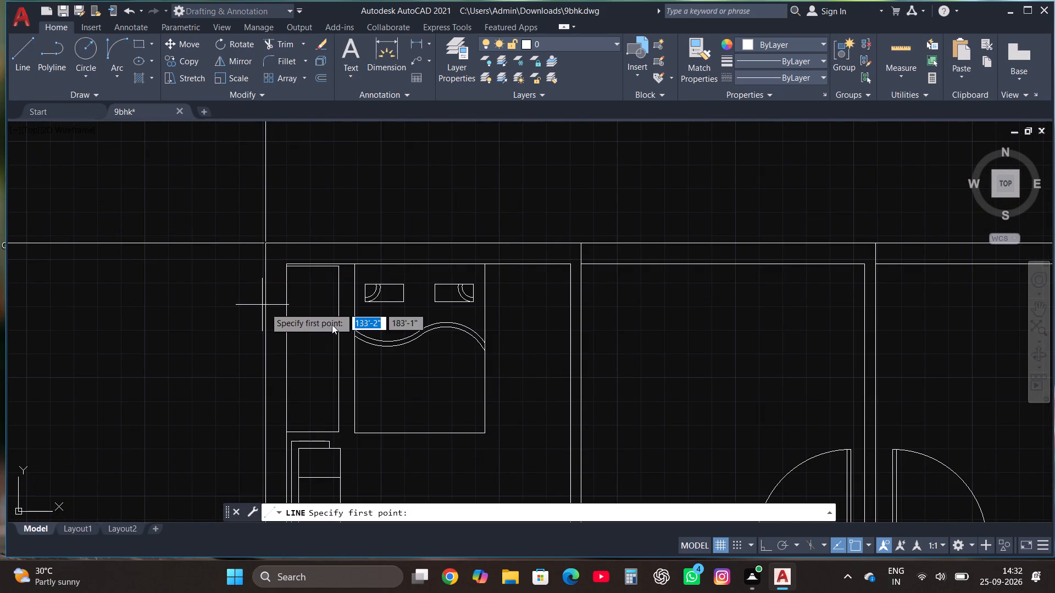
{"action": "left_click", "coordinate": [458, 331]}
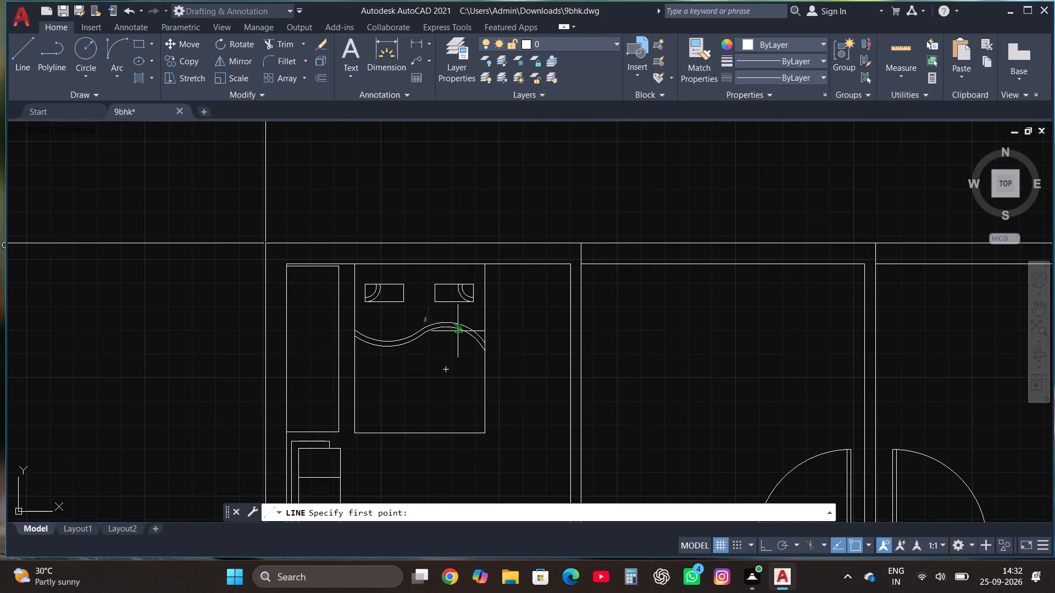
{"action": "key", "text": "F8"}
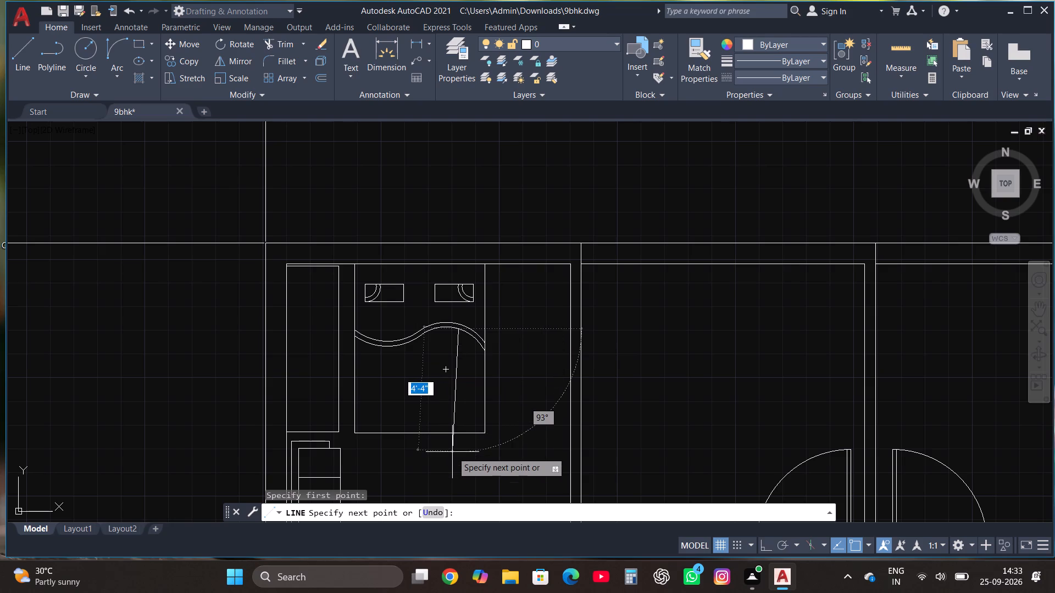
{"action": "scroll", "coordinate": [452, 448], "scroll_direction": "up", "scroll_amount": 2}
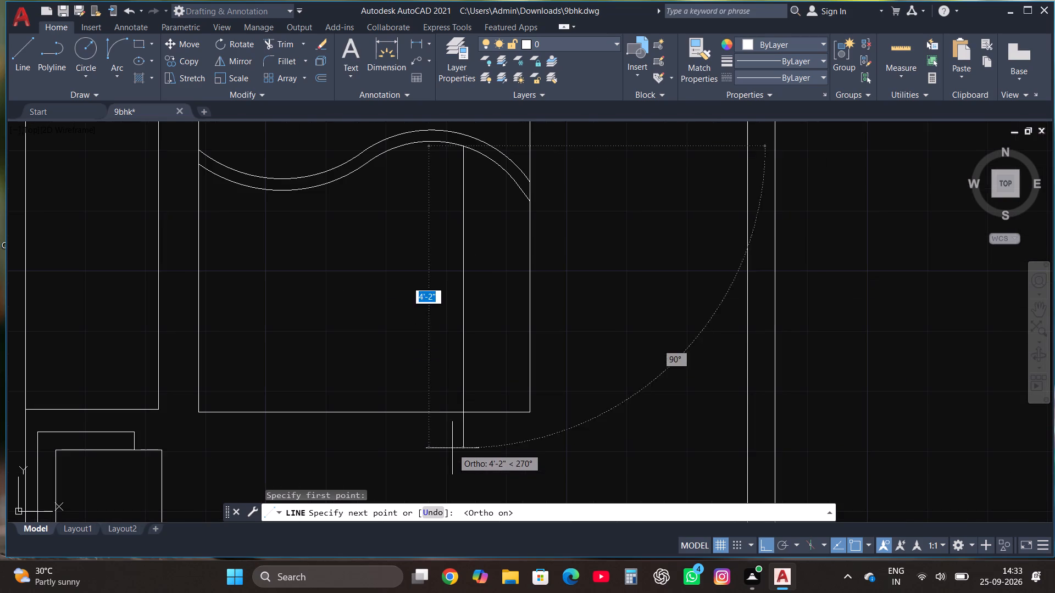
{"action": "left_click", "coordinate": [454, 435]}
{"action": "key", "text": "Escape"}
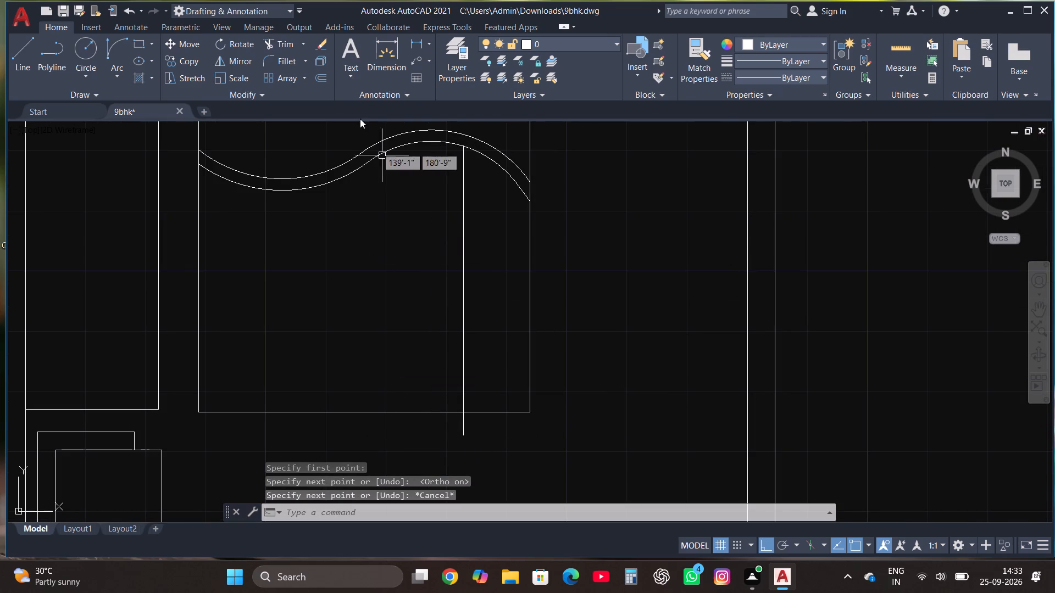
{"action": "left_click", "coordinate": [272, 41]}
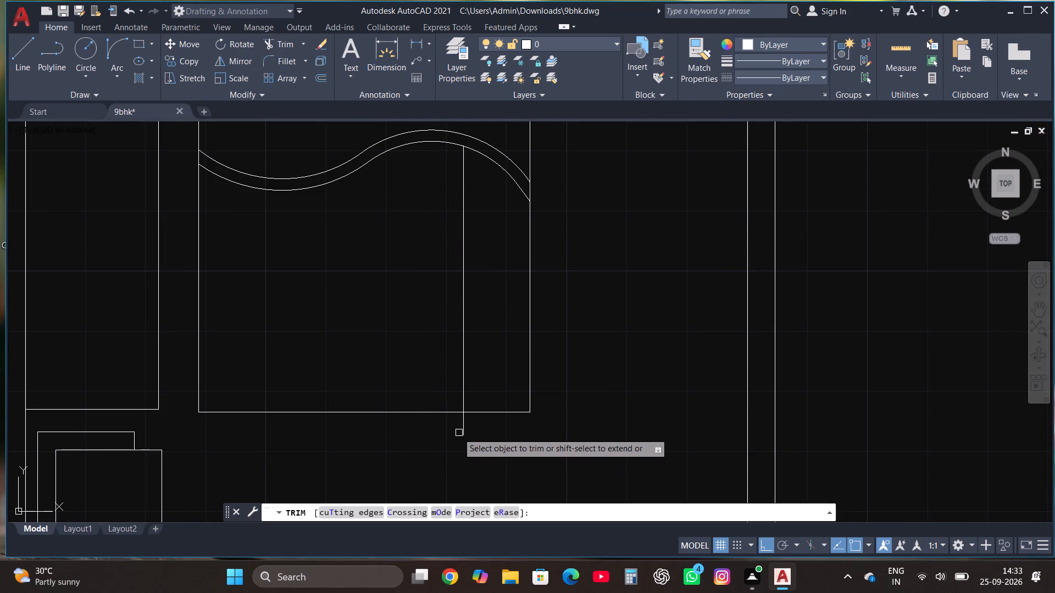
{"action": "left_click", "coordinate": [462, 432]}
{"action": "key", "text": "Escape"}
Copy the vertical blanket line in multiple mode, placing one copy about 1" to the west and one about 1" to the east.
{"action": "left_click", "coordinate": [462, 383]}
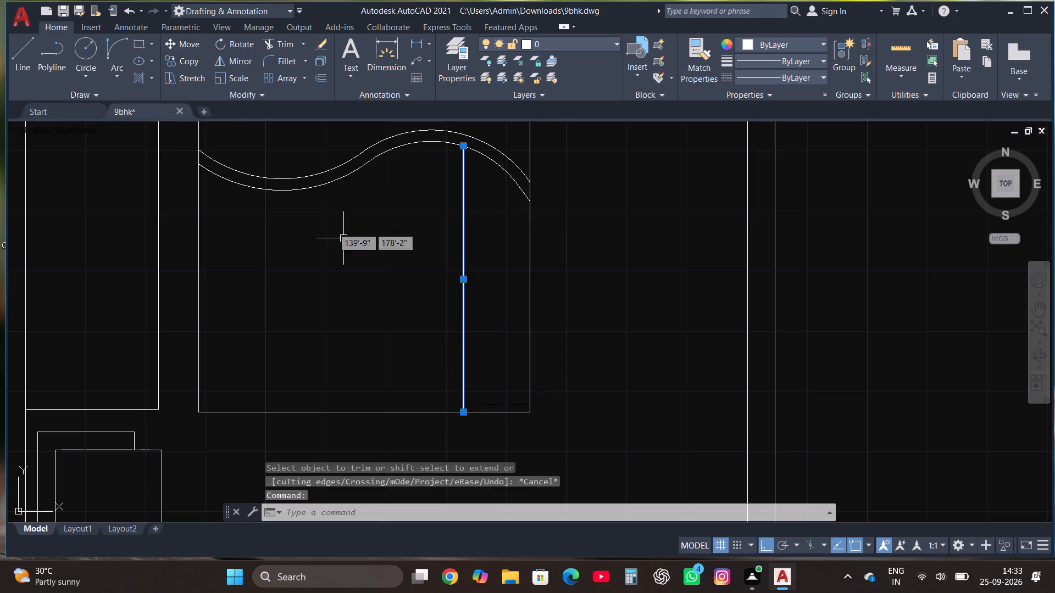
{"action": "left_click", "coordinate": [184, 60]}
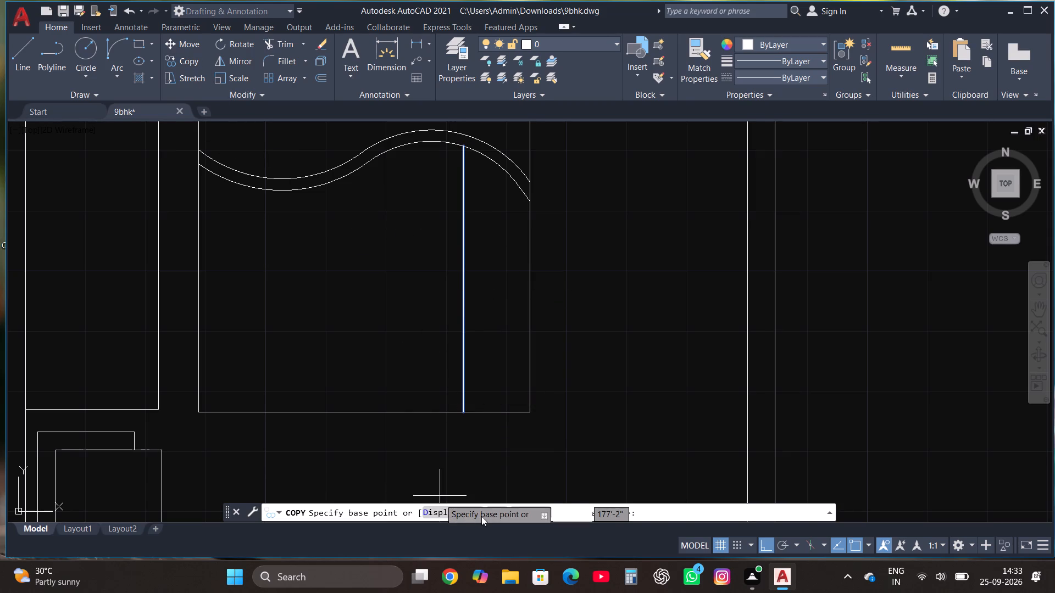
{"action": "left_click", "coordinate": [530, 512]}
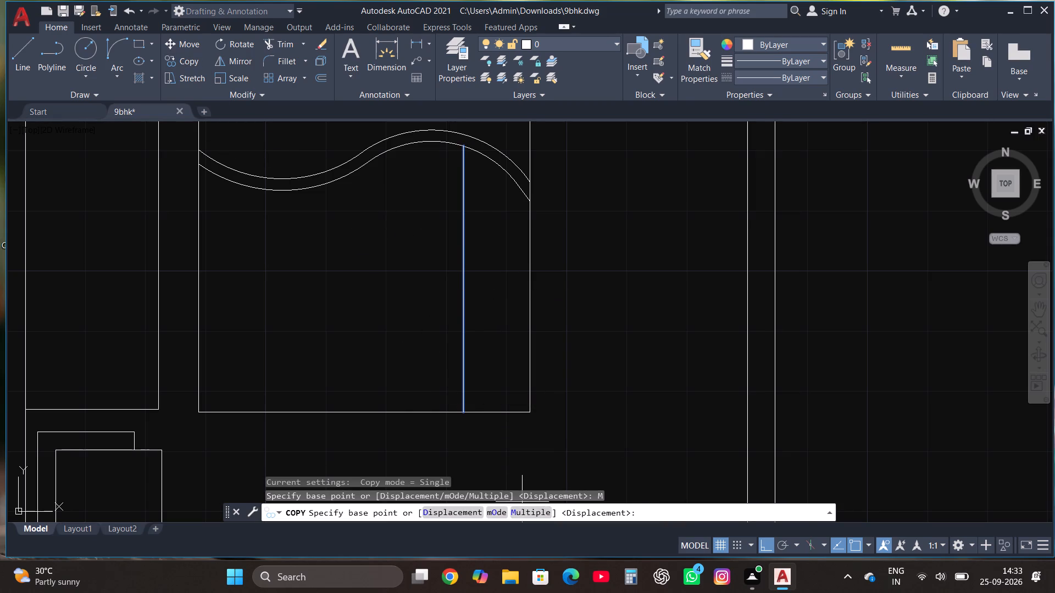
{"action": "left_click", "coordinate": [462, 280]}
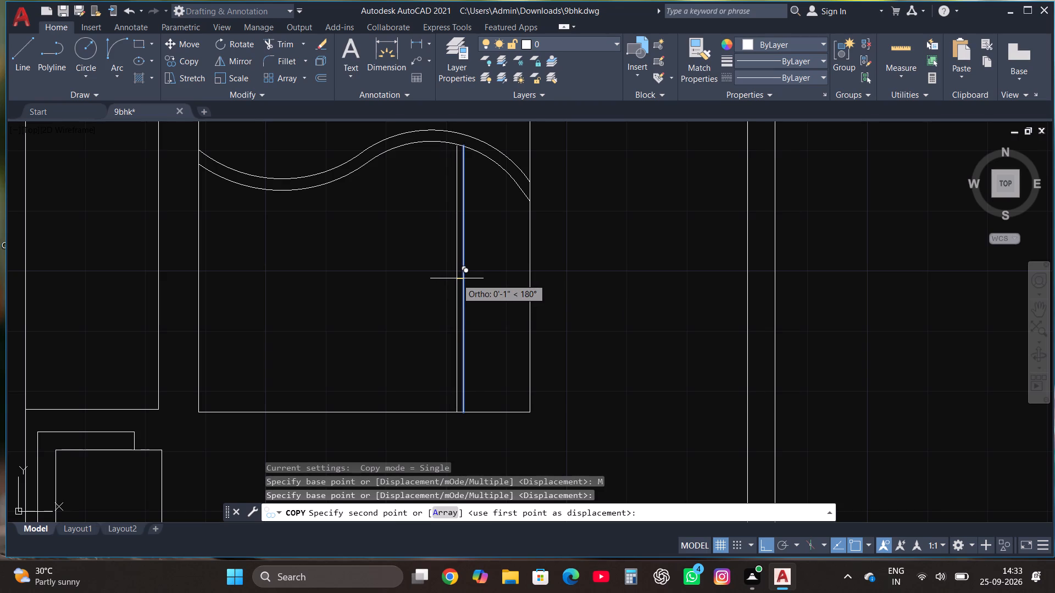
{"action": "left_click", "coordinate": [457, 278]}
{"action": "left_click", "coordinate": [470, 276]}
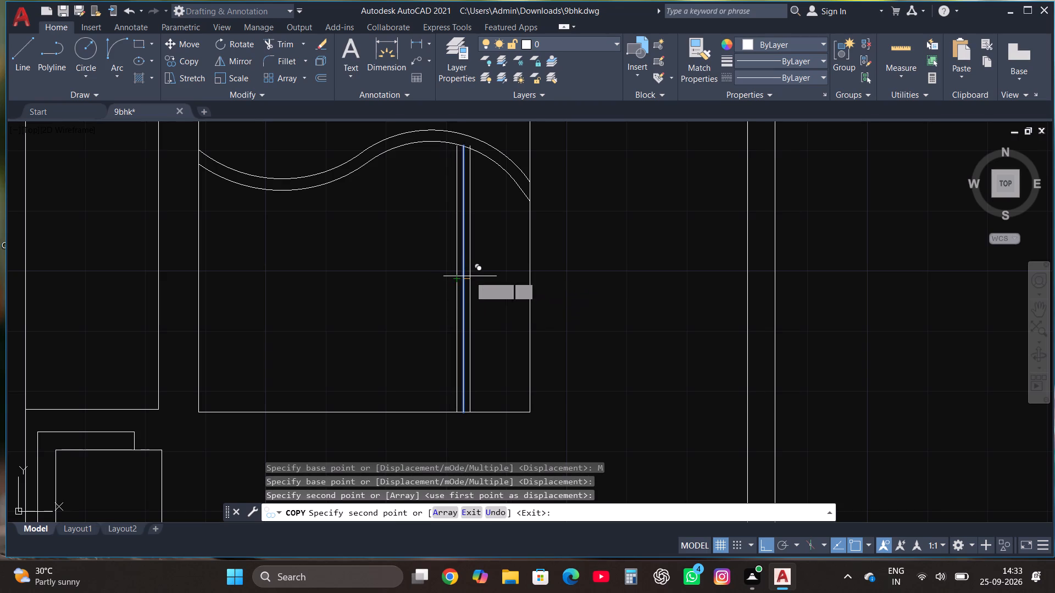
{"action": "key", "text": "Escape"}
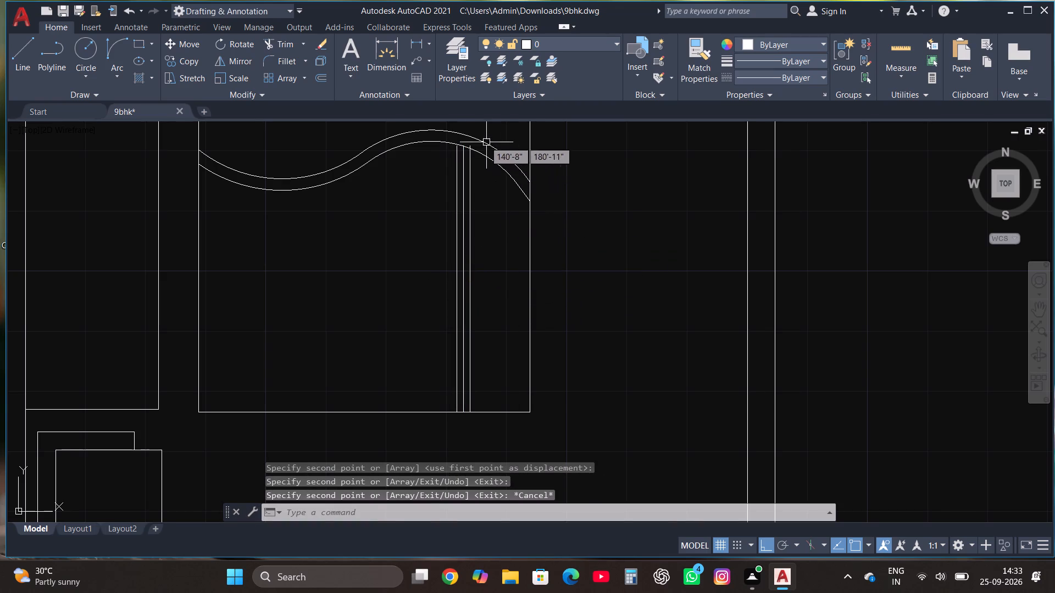
Trim the top of the east vertical copy back to the lower blanket-fold curve.
{"action": "scroll", "coordinate": [482, 139], "scroll_direction": "up", "scroll_amount": 3}
{"action": "left_click", "coordinate": [283, 38]}
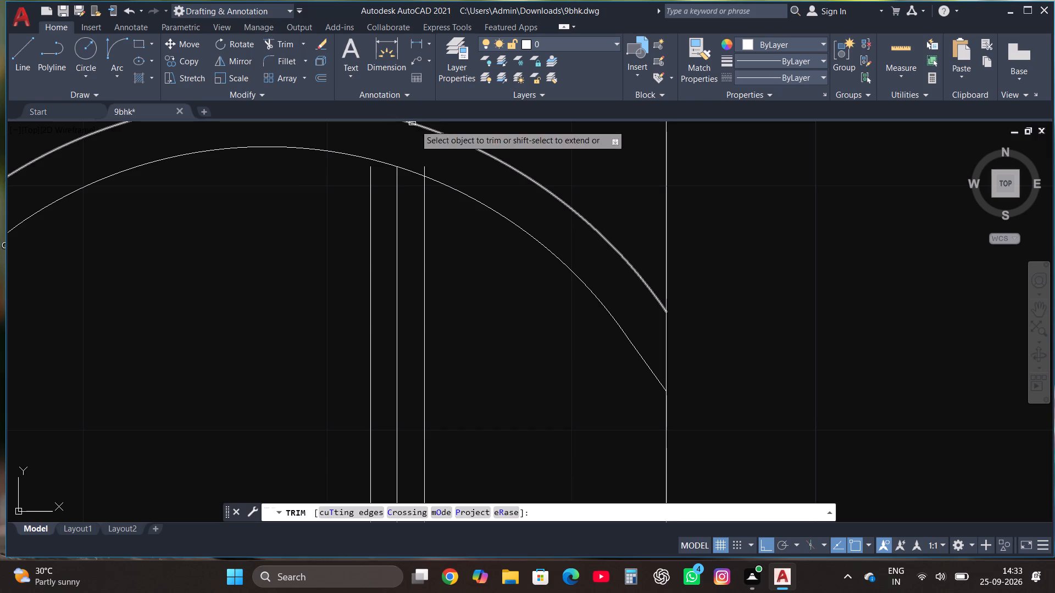
{"action": "left_click", "coordinate": [426, 167]}
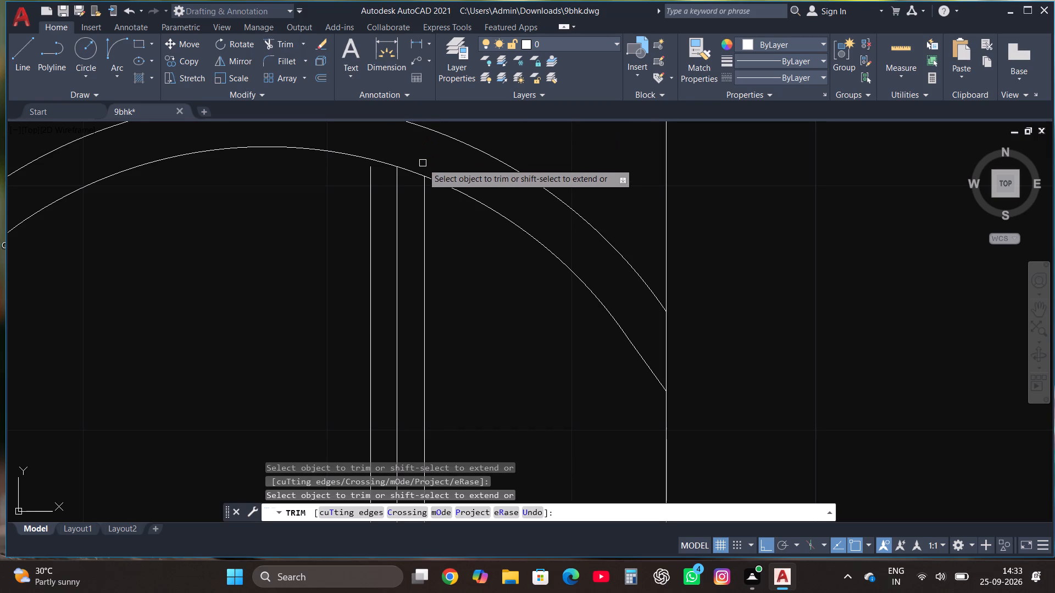
{"action": "key", "text": "Escape"}
Extend the west vertical copy up to the lower blanket-fold curve with a short line and trim the excess above it.
{"action": "scroll", "coordinate": [411, 250], "scroll_direction": "down", "scroll_amount": 1}
{"action": "scroll", "coordinate": [389, 197], "scroll_direction": "up", "scroll_amount": 2}
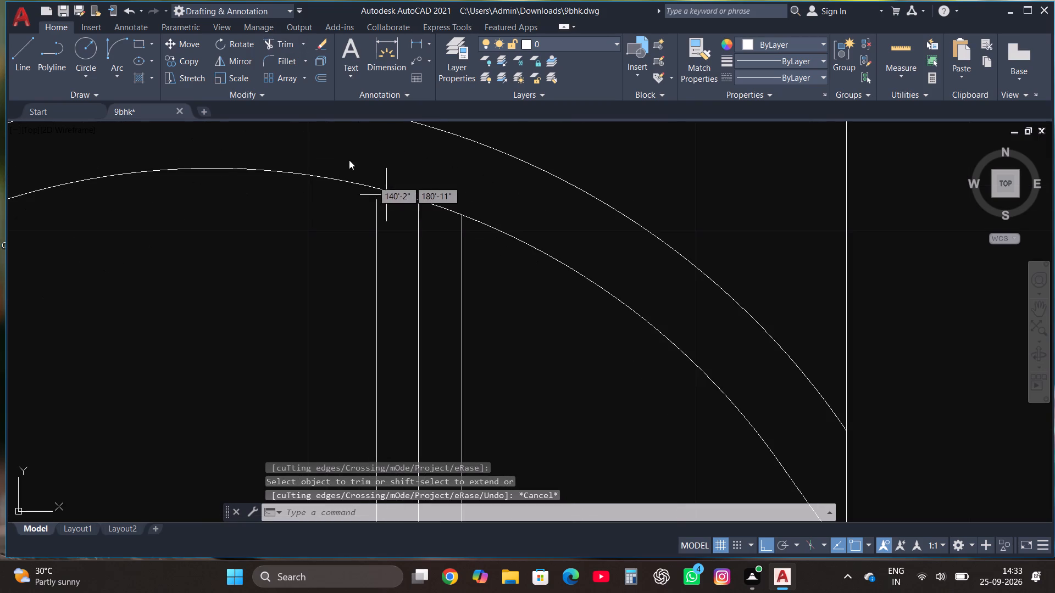
{"action": "left_click", "coordinate": [21, 48]}
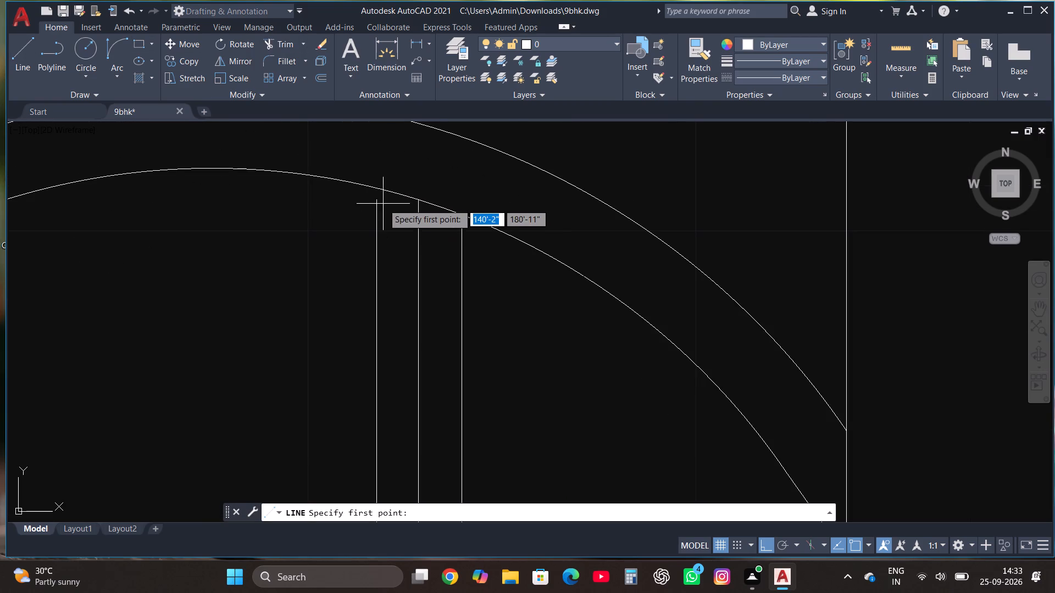
{"action": "left_click", "coordinate": [375, 198]}
{"action": "left_click", "coordinate": [376, 167]}
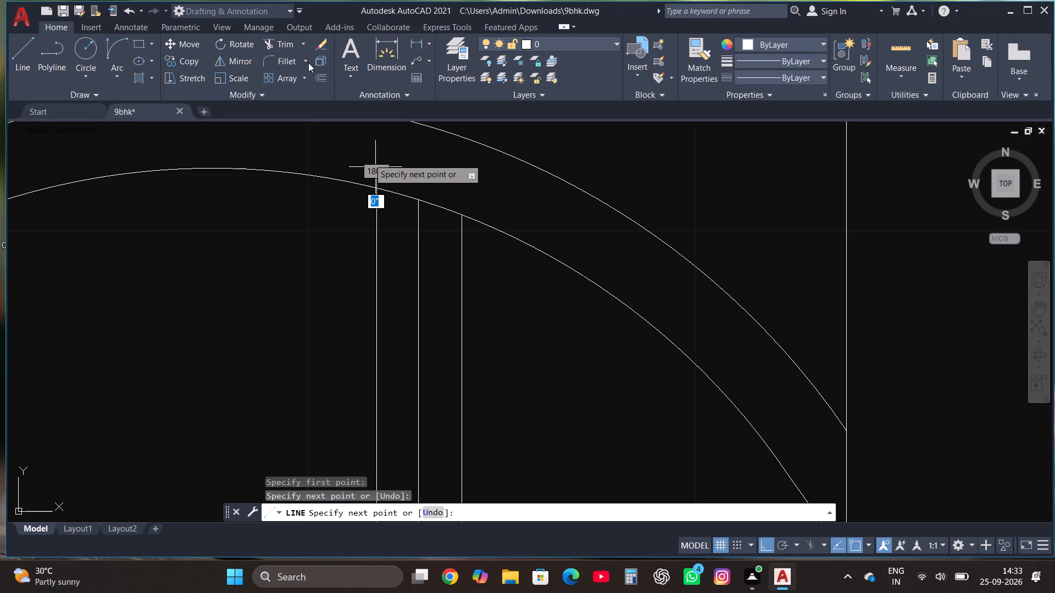
{"action": "left_click", "coordinate": [291, 43]}
{"action": "left_click", "coordinate": [379, 170]}
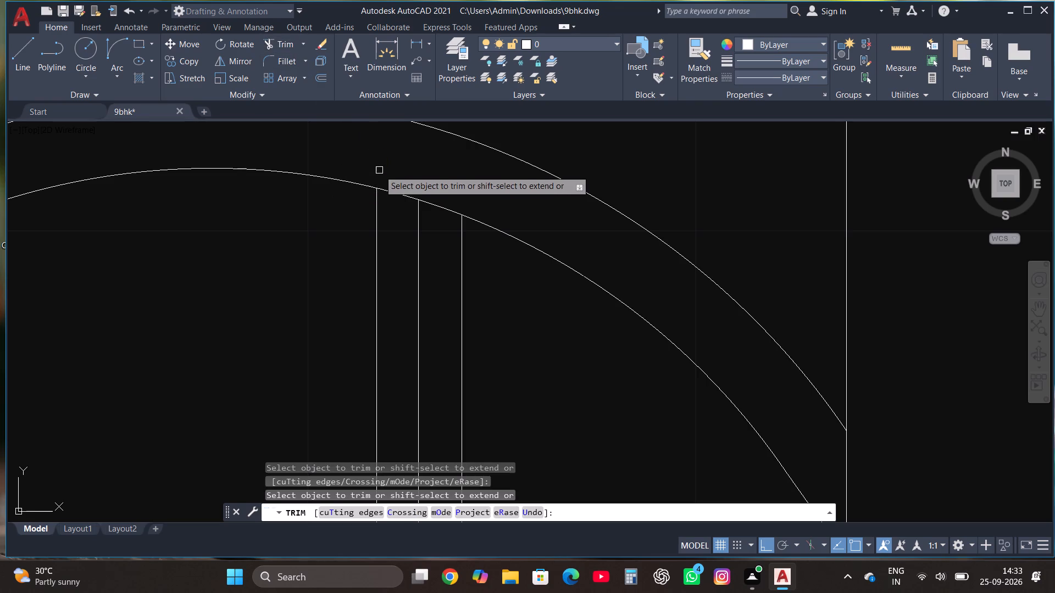
{"action": "scroll", "coordinate": [374, 192], "scroll_direction": "down", "scroll_amount": 3}
{"action": "key", "text": "Escape"}
Draw a horizontal line across the bed a little north of its south edge and trim it at the bed's east edge.
{"action": "scroll", "coordinate": [446, 165], "scroll_direction": "down", "scroll_amount": 2}
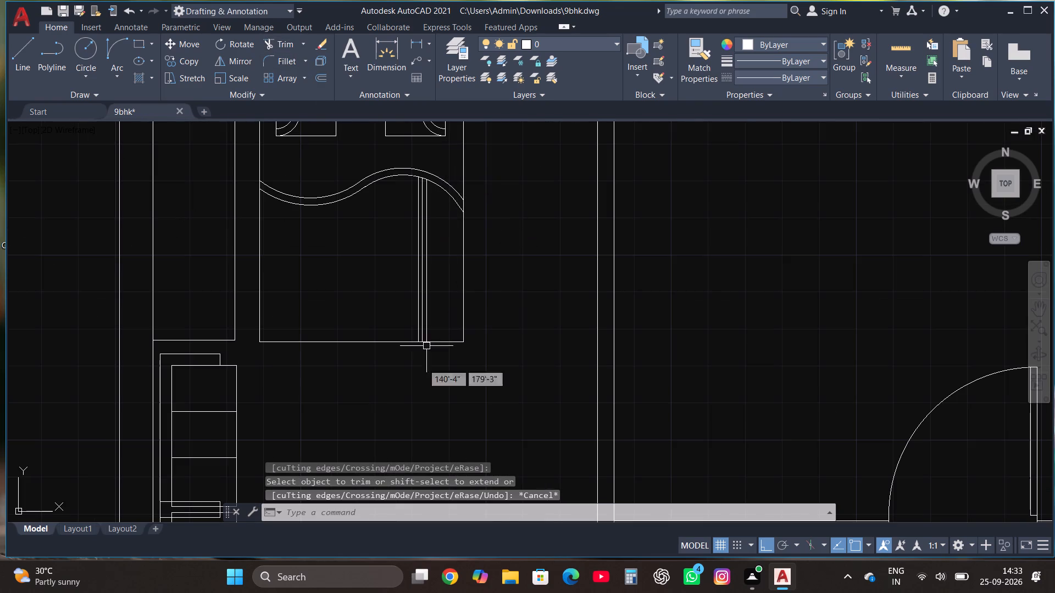
{"action": "scroll", "coordinate": [413, 406], "scroll_direction": "up", "scroll_amount": 2}
{"action": "scroll", "coordinate": [419, 227], "scroll_direction": "up", "scroll_amount": 3}
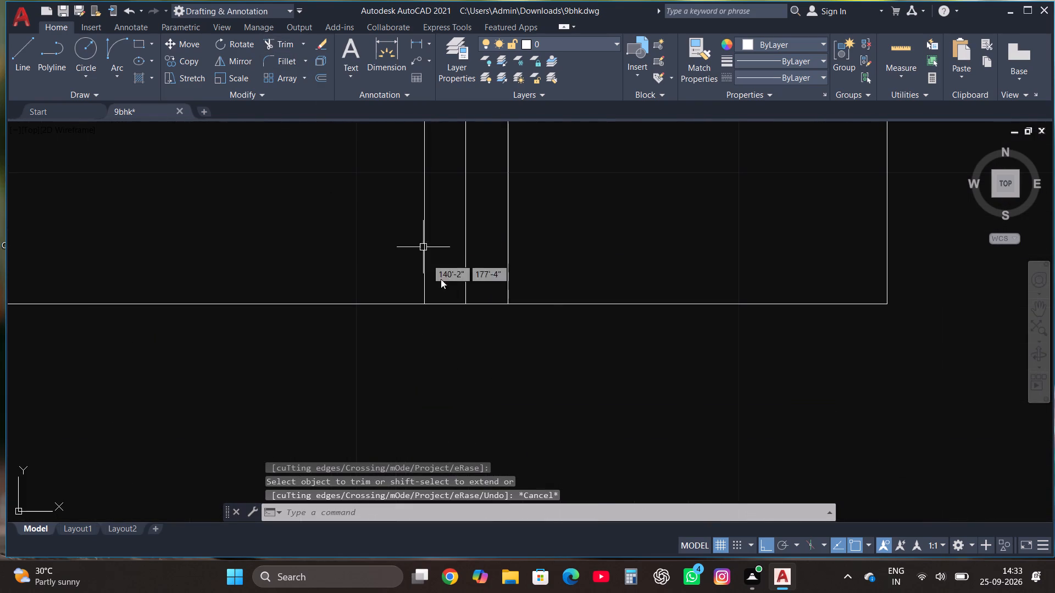
{"action": "scroll", "coordinate": [591, 404], "scroll_direction": "down", "scroll_amount": 2}
{"action": "scroll", "coordinate": [503, 416], "scroll_direction": "down", "scroll_amount": 3}
{"action": "scroll", "coordinate": [464, 428], "scroll_direction": "up", "scroll_amount": 1}
{"action": "left_click", "coordinate": [20, 45]}
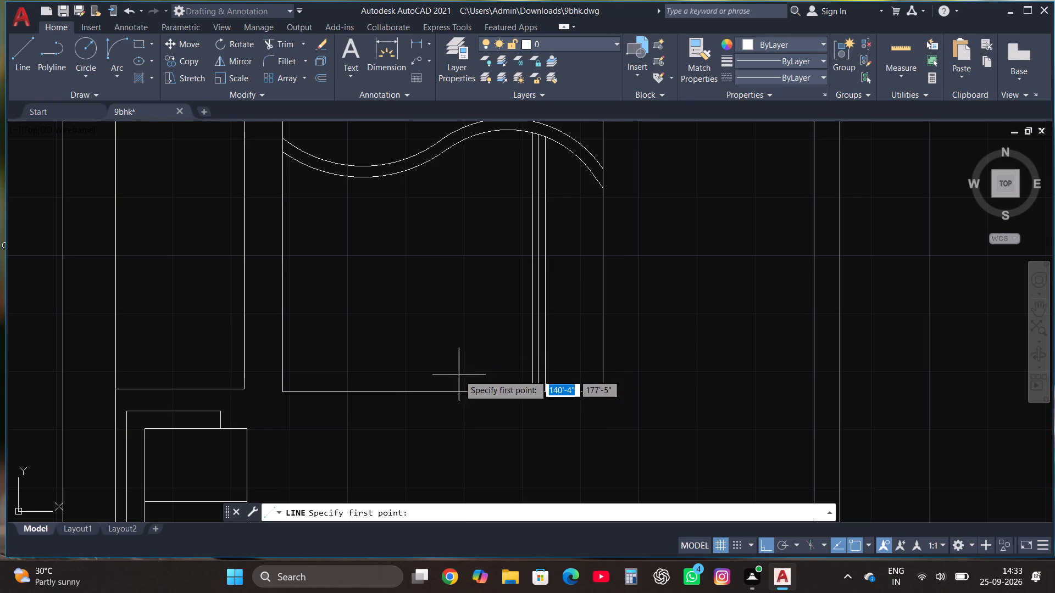
{"action": "left_click", "coordinate": [281, 340]}
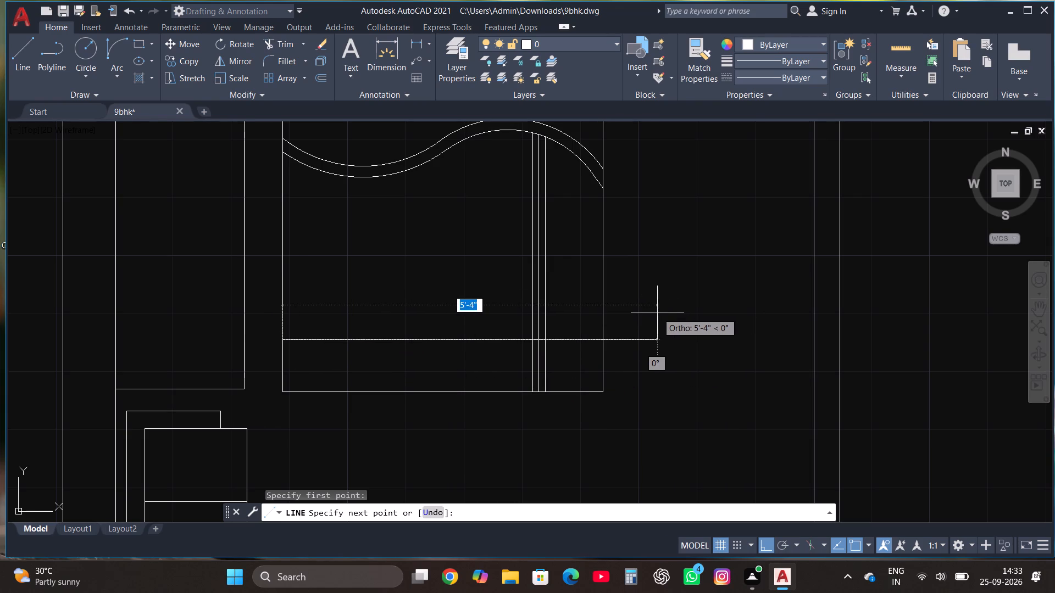
{"action": "left_click", "coordinate": [656, 312]}
{"action": "left_click", "coordinate": [287, 43]}
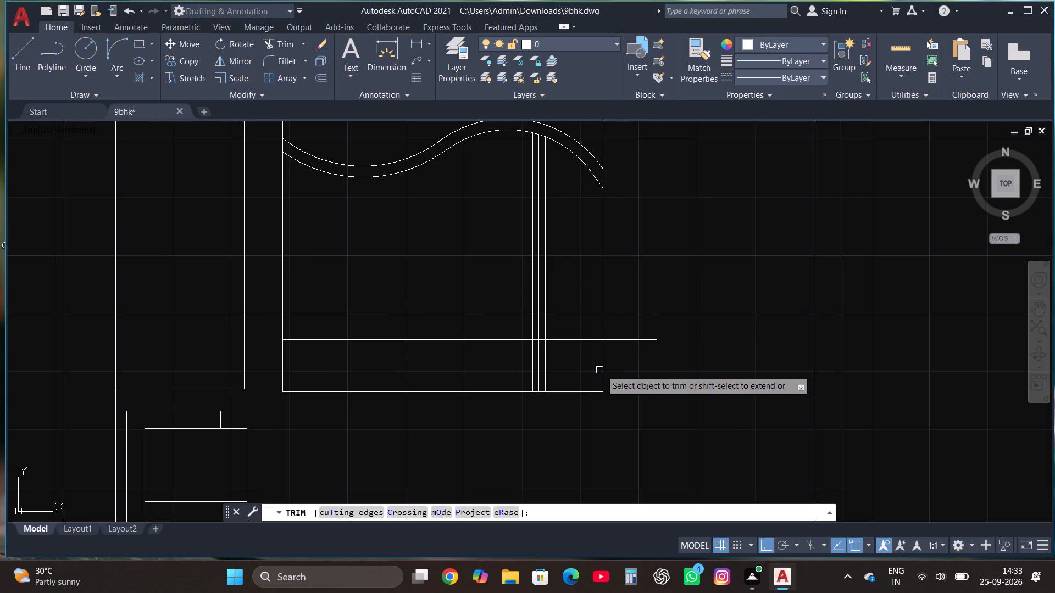
{"action": "left_click", "coordinate": [629, 370]}
{"action": "left_click", "coordinate": [637, 250]}
{"action": "key", "text": "Escape"}
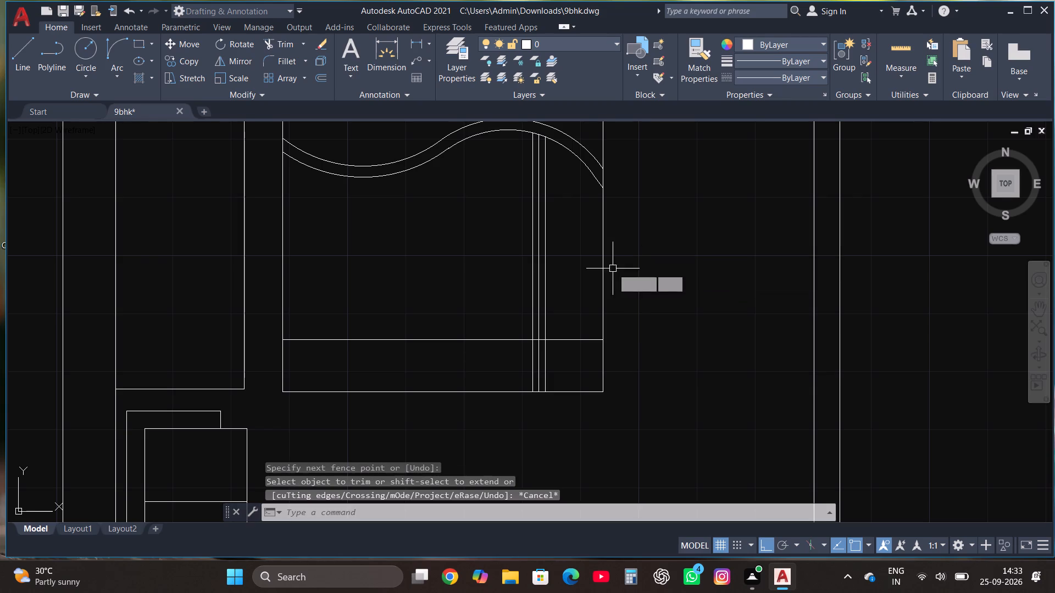
Copy the horizontal blanket line near the bed's south edge in multiple mode, placing copies about 1" and 2" to the north.
{"action": "left_click", "coordinate": [412, 342]}
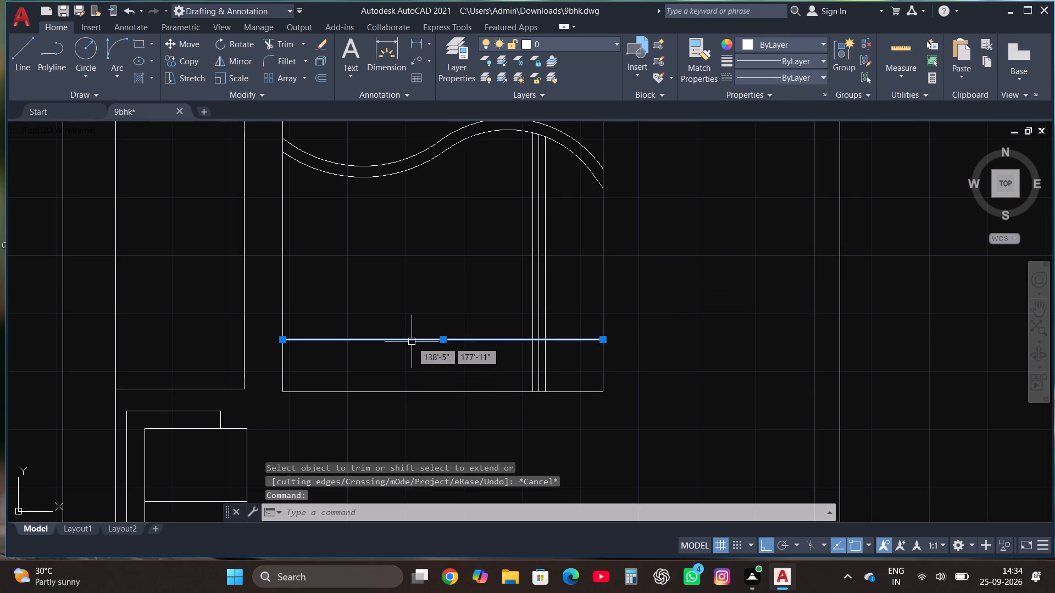
{"action": "left_click", "coordinate": [181, 59]}
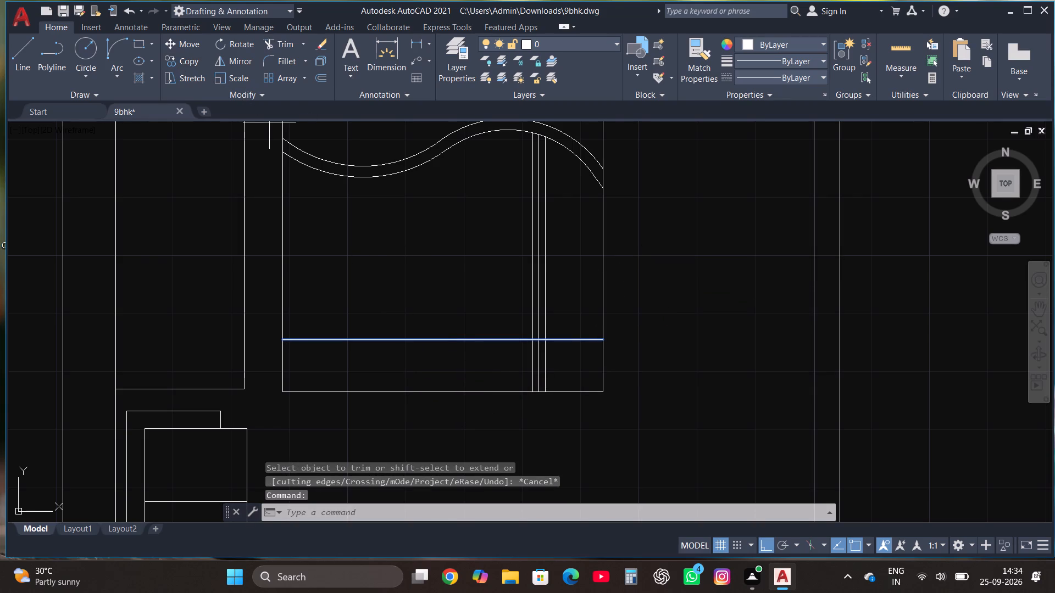
{"action": "left_click", "coordinate": [532, 508]}
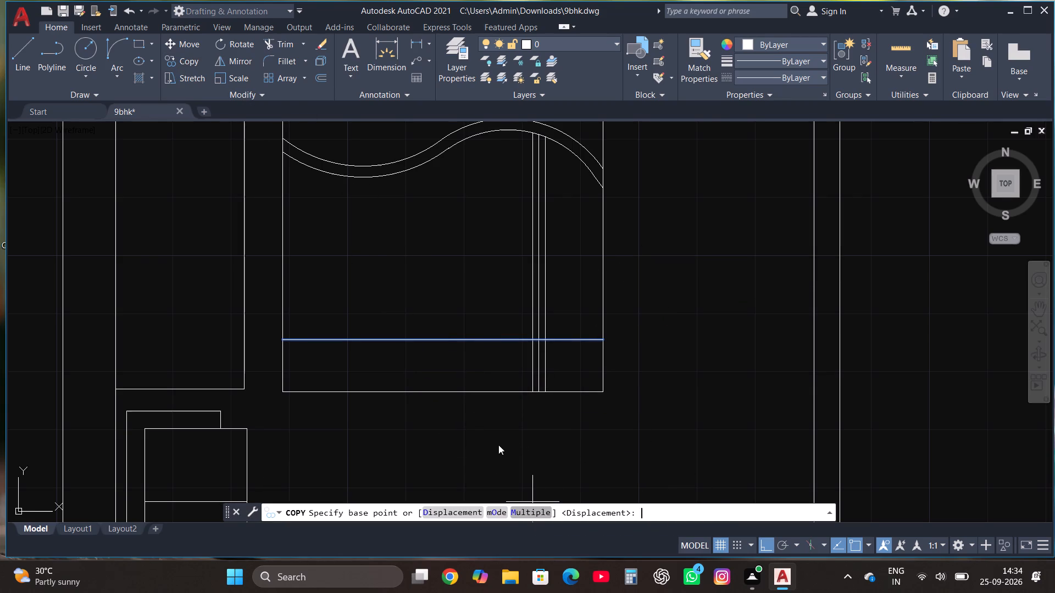
{"action": "left_click", "coordinate": [436, 339]}
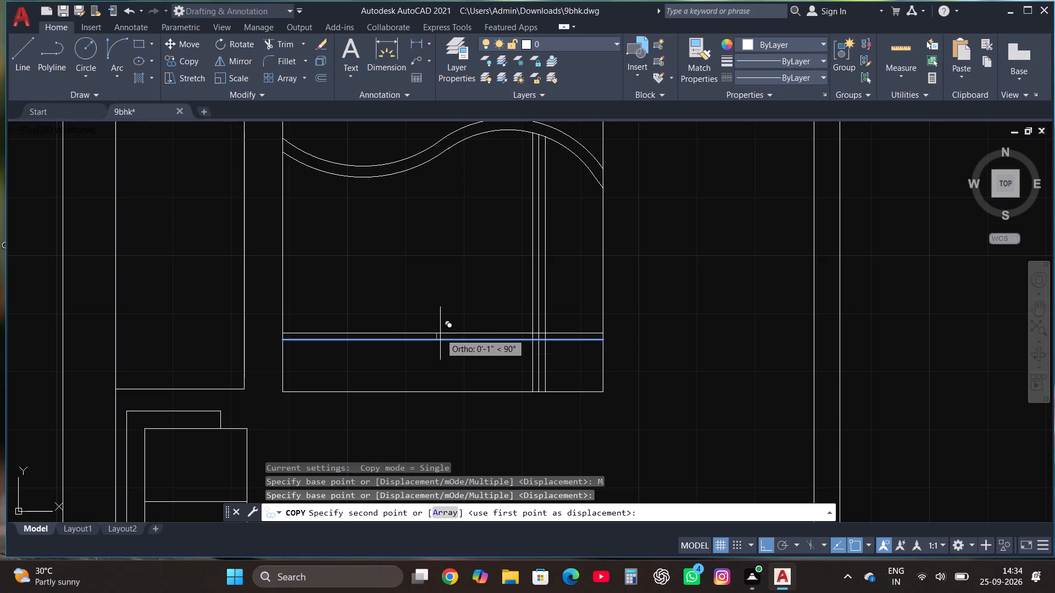
{"action": "left_click", "coordinate": [440, 333]}
{"action": "left_click", "coordinate": [440, 326]}
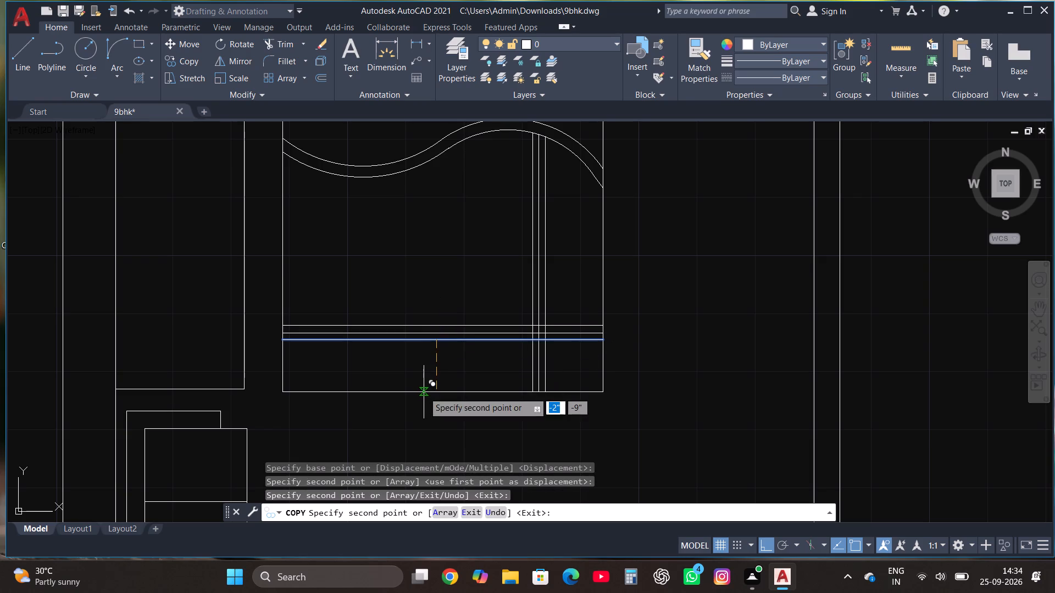
{"action": "key", "text": "Escape"}
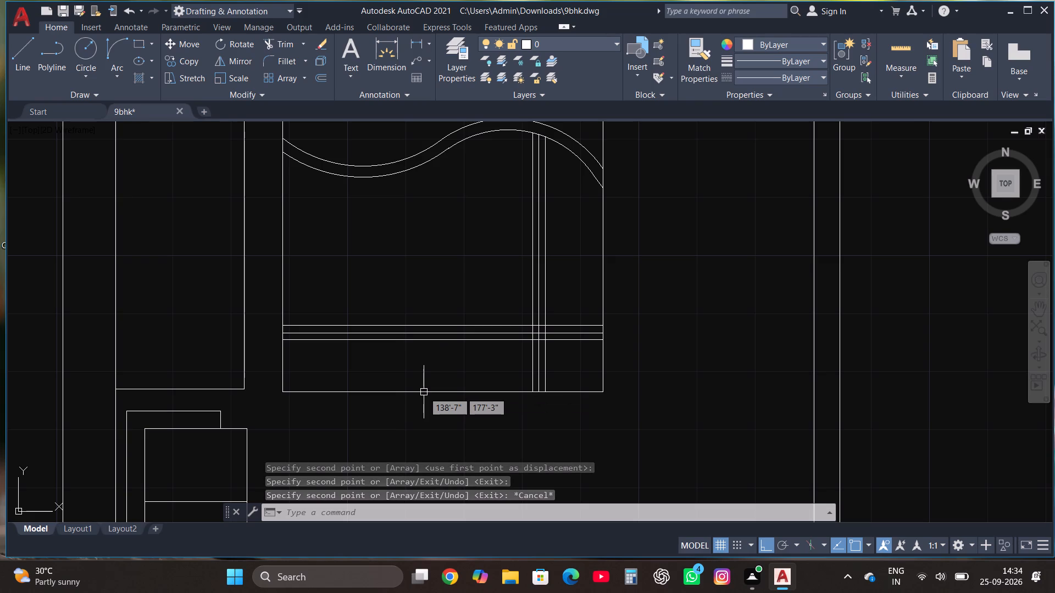
Draw a bedside table rectangle about 1'-7" by 1'-4" from the bed's northeast corner, along the north wall.
{"action": "scroll", "coordinate": [390, 417], "scroll_direction": "down", "scroll_amount": 4}
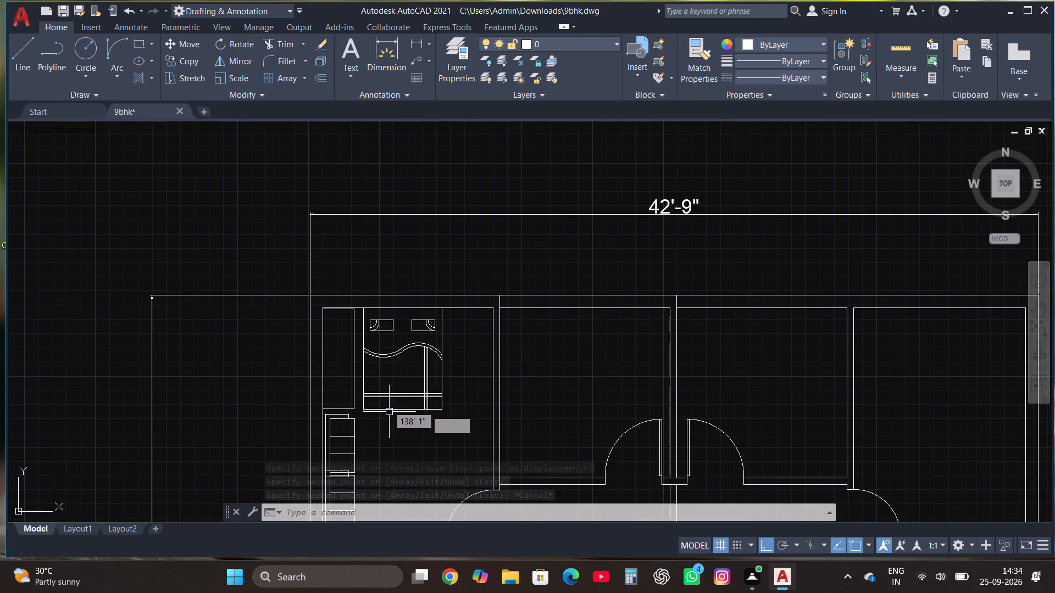
{"action": "scroll", "coordinate": [480, 319], "scroll_direction": "up", "scroll_amount": 1}
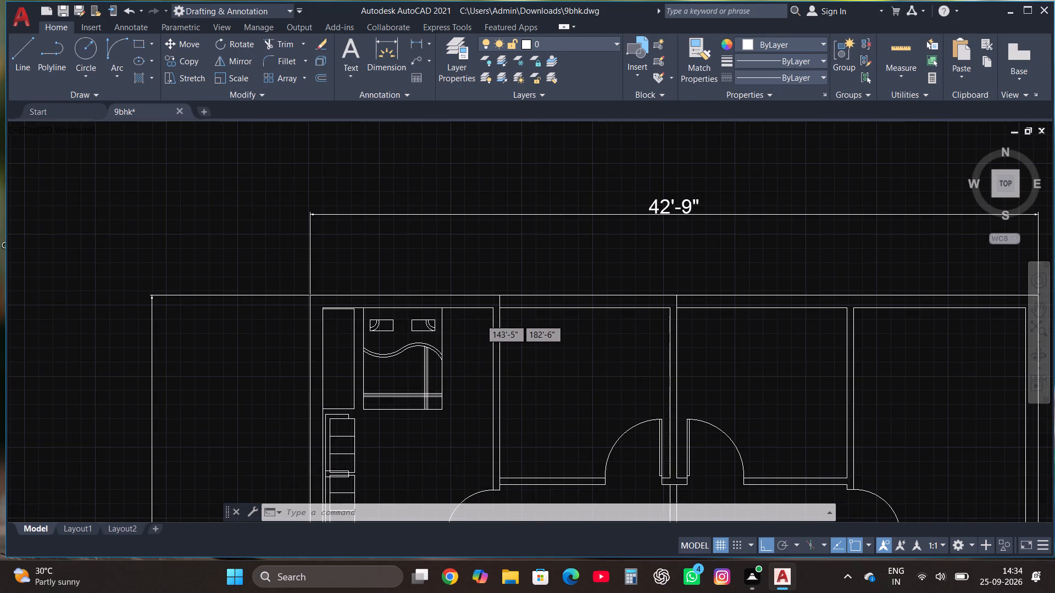
{"action": "scroll", "coordinate": [535, 319], "scroll_direction": "up", "scroll_amount": 2}
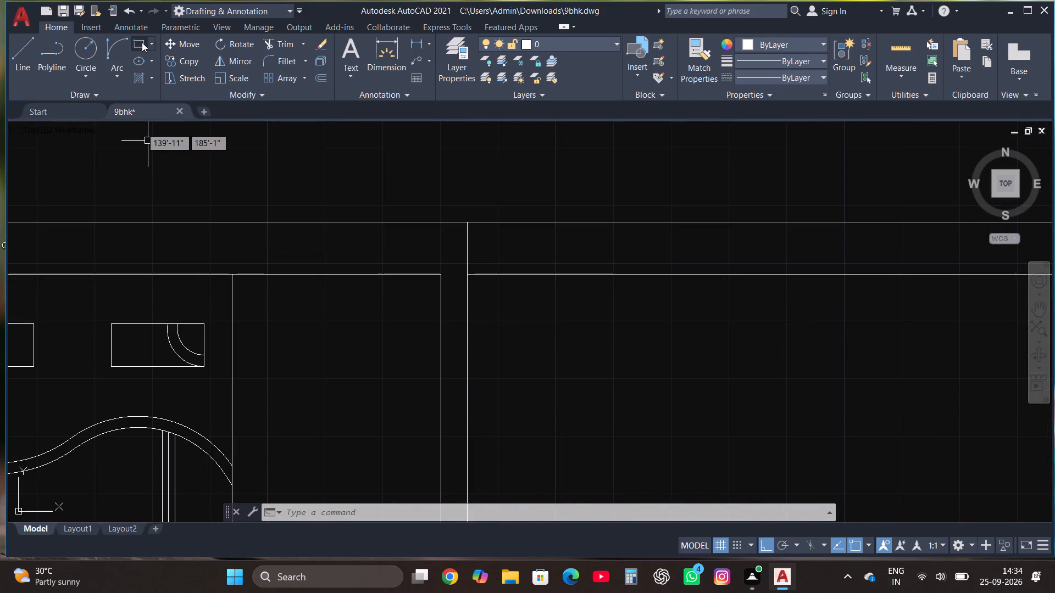
{"action": "left_click", "coordinate": [139, 42]}
{"action": "left_click", "coordinate": [232, 273]}
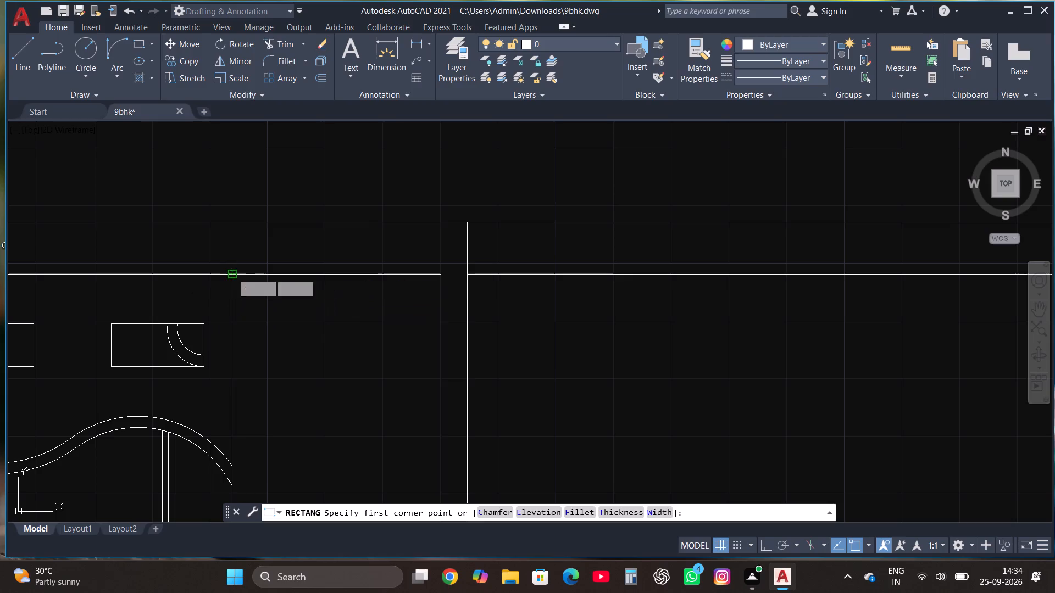
{"action": "left_click", "coordinate": [347, 371]}
Draw a circle of about 7" radius centred in the bedside table rectangle.
{"action": "left_click", "coordinate": [87, 48]}
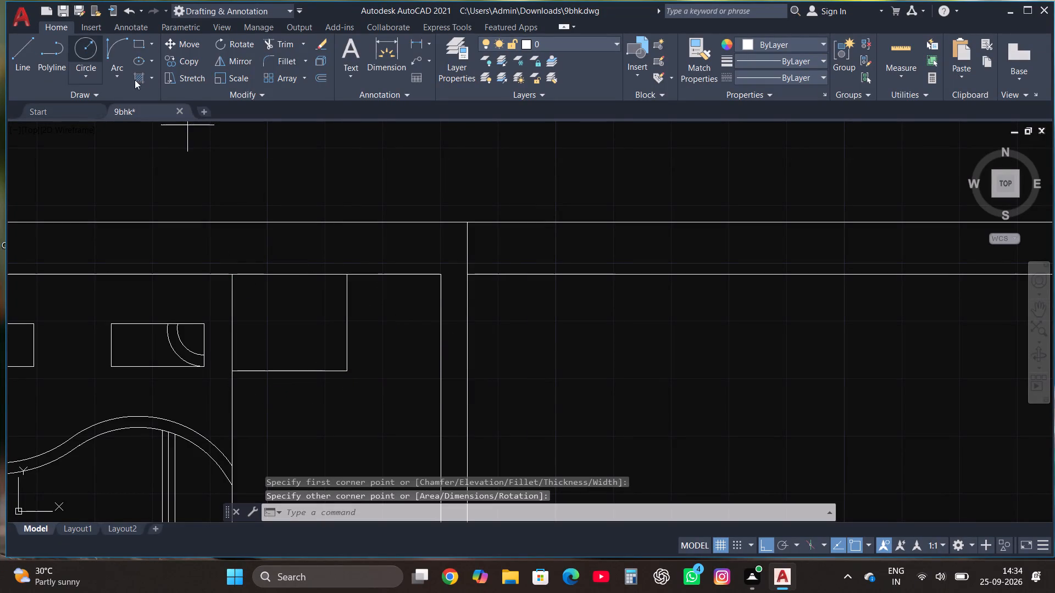
{"action": "left_click", "coordinate": [290, 320]}
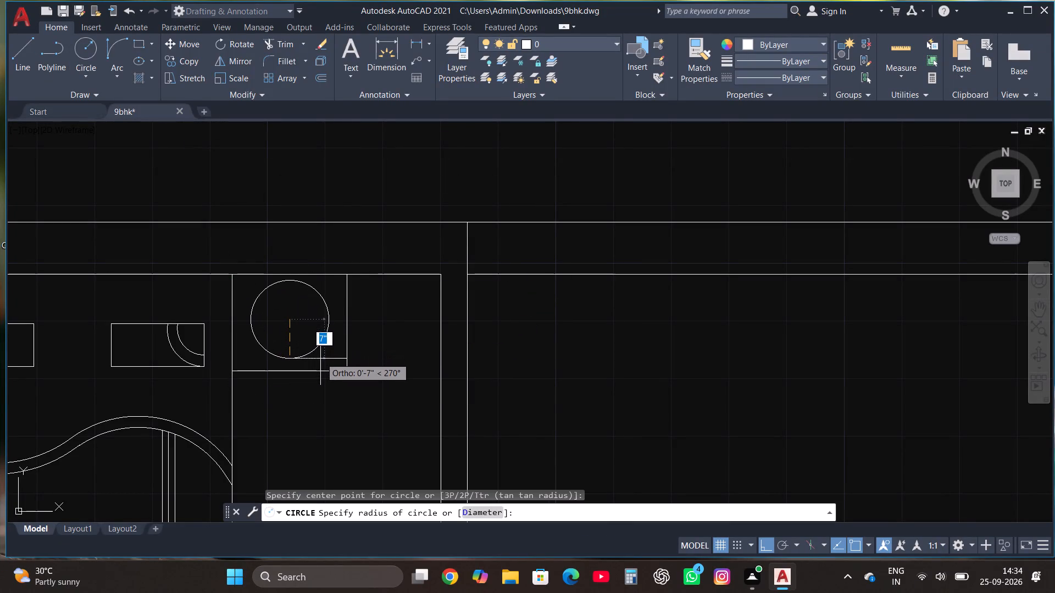
{"action": "left_click", "coordinate": [320, 358]}
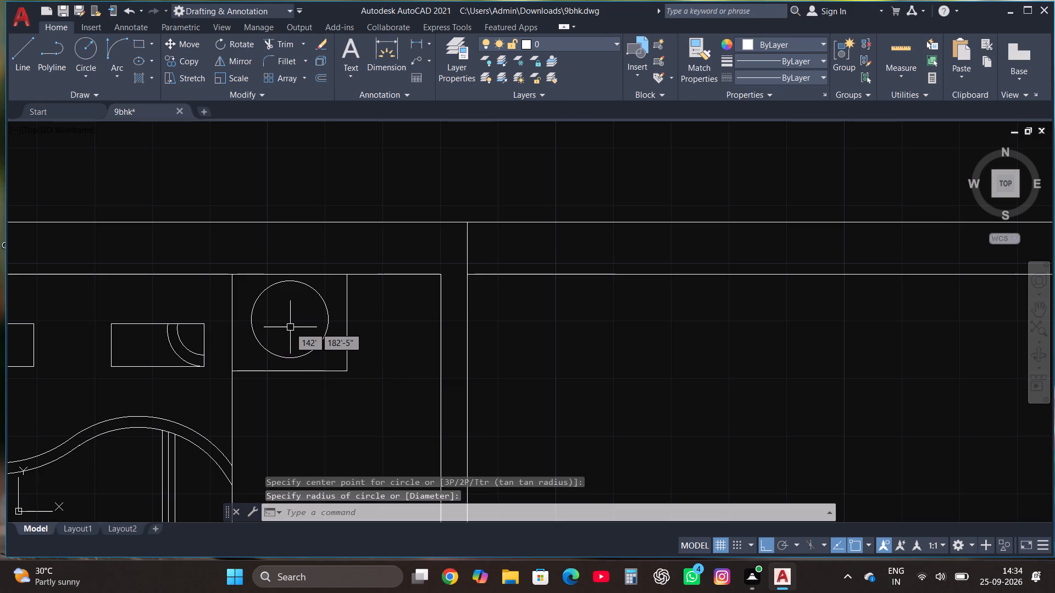
Offset the bedside table circle inward by about 1" to make an inner ring.
{"action": "scroll", "coordinate": [287, 312], "scroll_direction": "up", "scroll_amount": 1}
{"action": "left_click", "coordinate": [249, 273]}
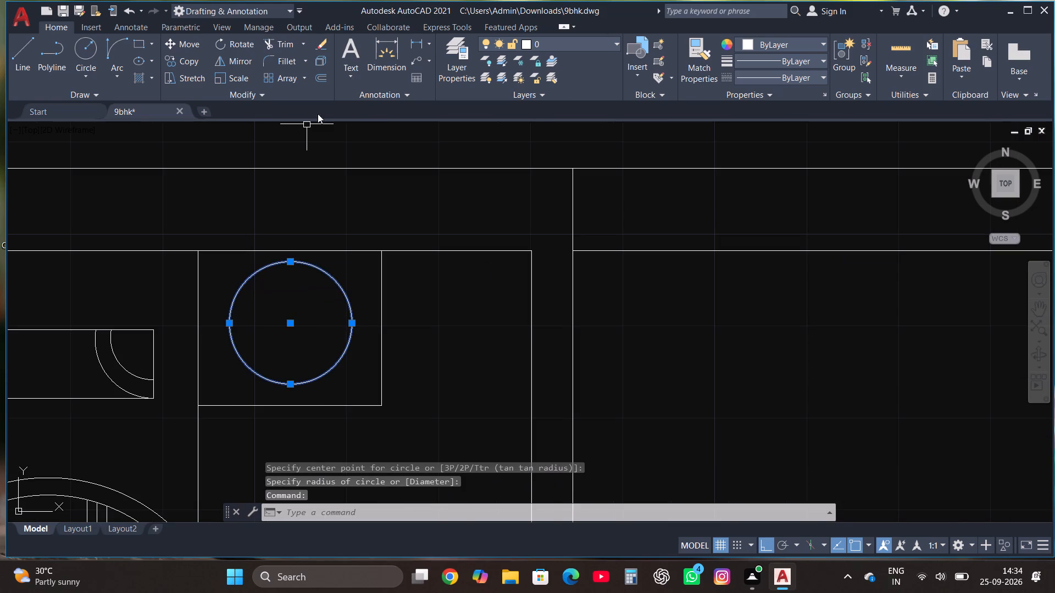
{"action": "left_click", "coordinate": [318, 78]}
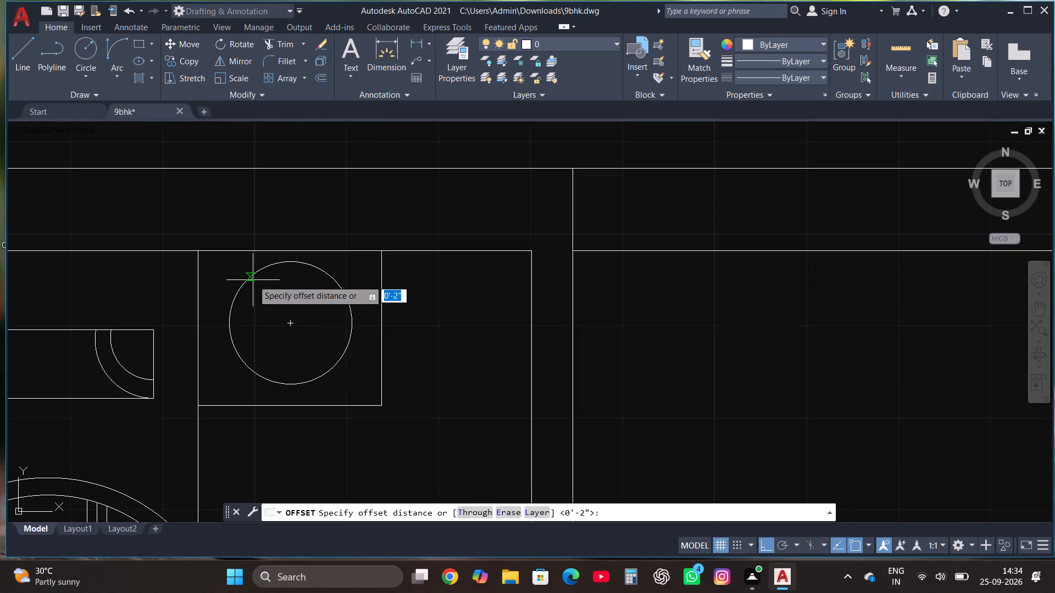
{"action": "left_click", "coordinate": [252, 278]}
{"action": "left_click", "coordinate": [253, 283]}
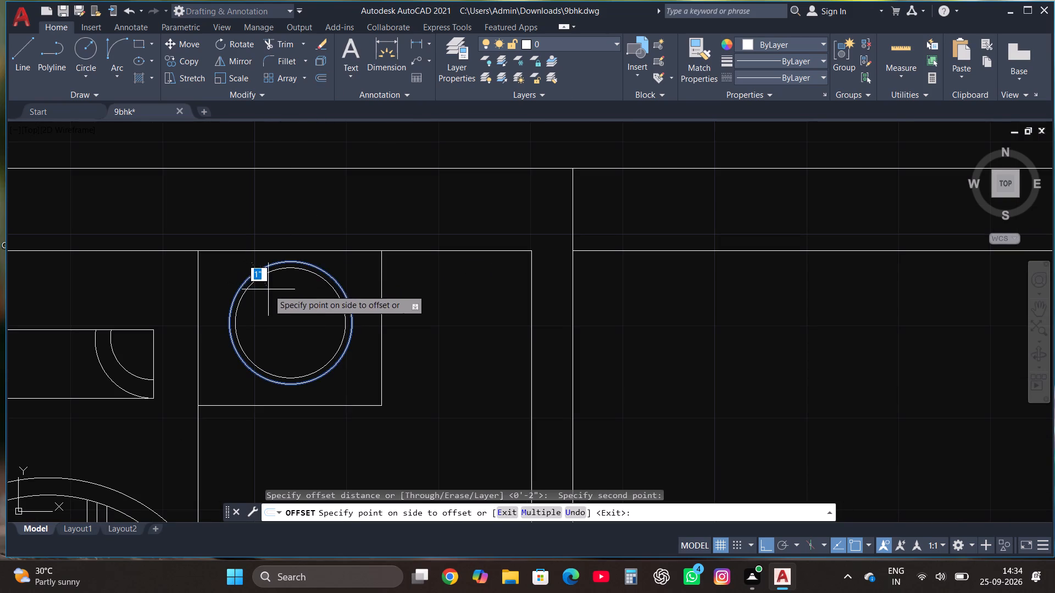
{"action": "left_click", "coordinate": [268, 289]}
{"action": "scroll", "coordinate": [418, 256], "scroll_direction": "down", "scroll_amount": 3}
{"action": "key", "text": "Escape"}
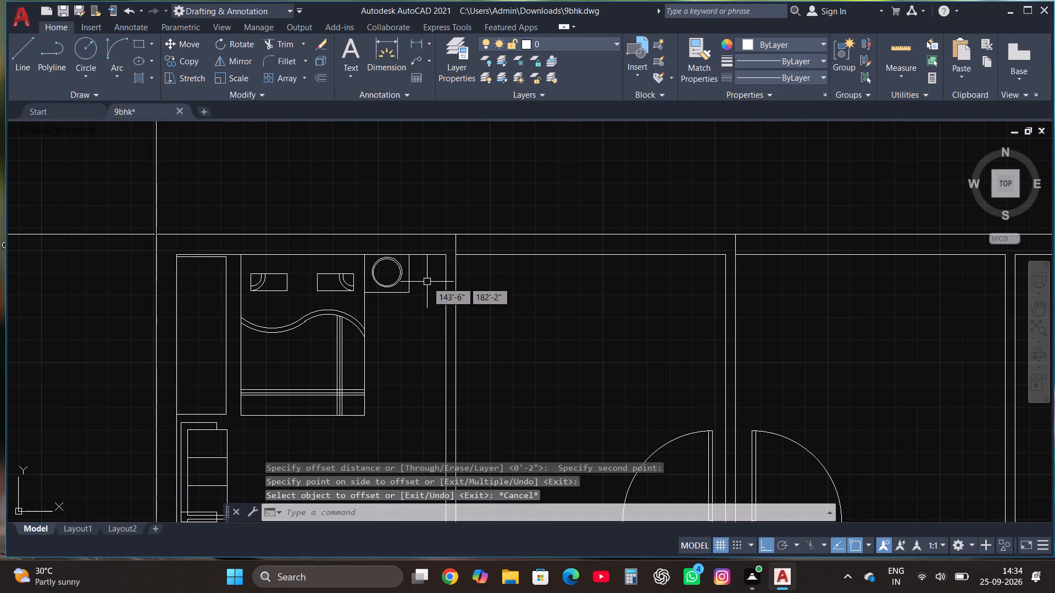
Draw a long thin rectangle against the inner face of the bedroom's south wall, west of the door.
{"action": "scroll", "coordinate": [395, 350], "scroll_direction": "down", "scroll_amount": 2}
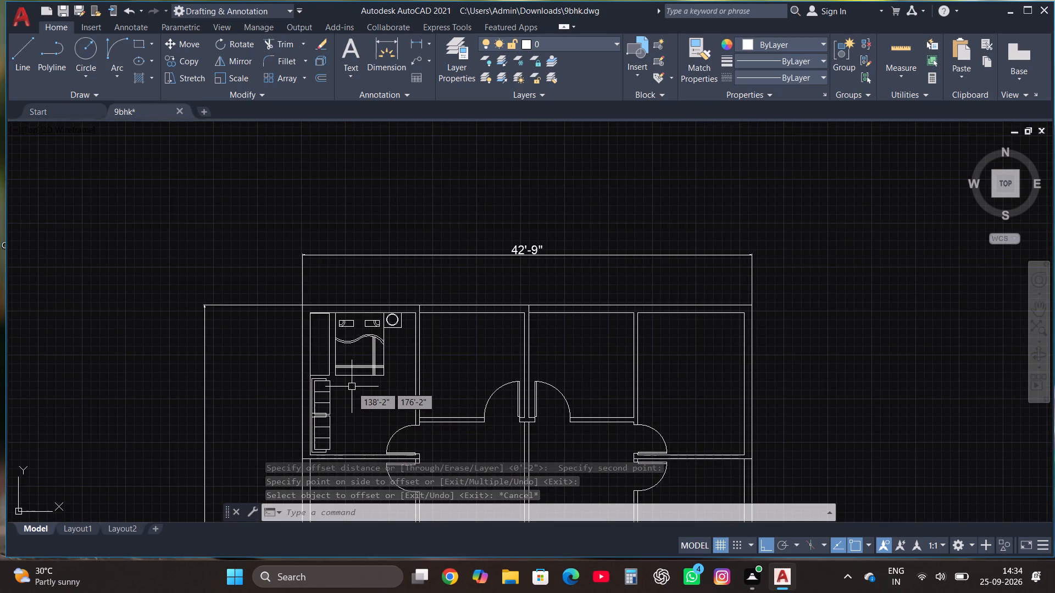
{"action": "scroll", "coordinate": [342, 461], "scroll_direction": "up", "scroll_amount": 3}
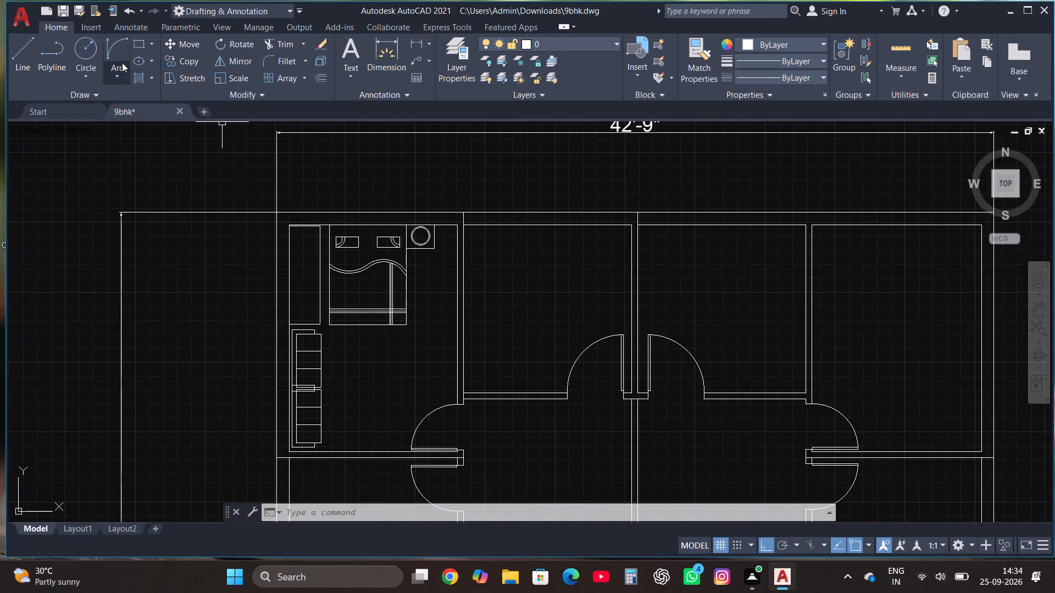
{"action": "left_click", "coordinate": [136, 45]}
{"action": "scroll", "coordinate": [463, 230], "scroll_direction": "down", "scroll_amount": 1}
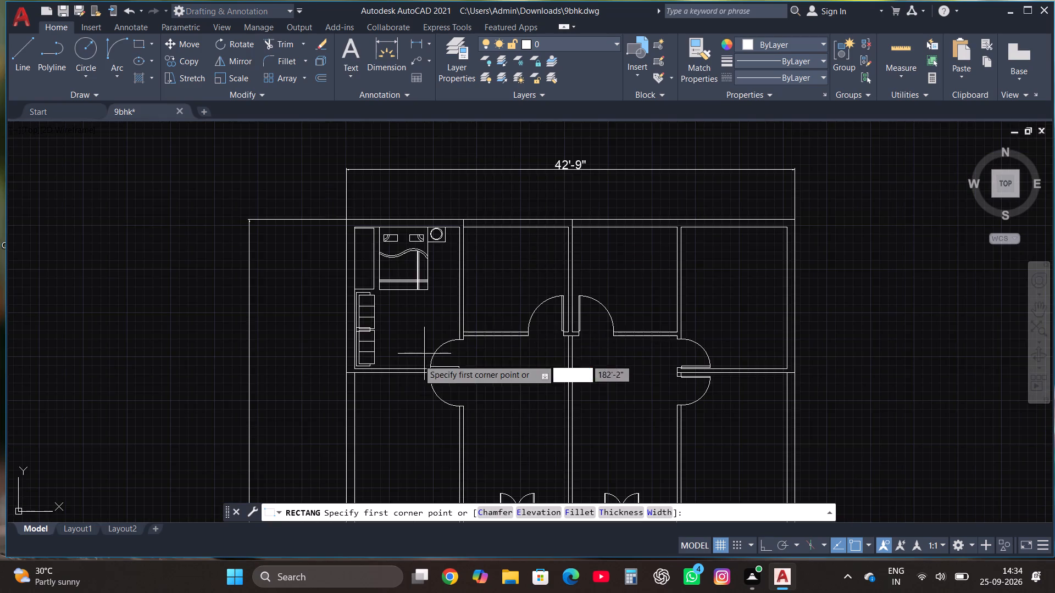
{"action": "scroll", "coordinate": [408, 367], "scroll_direction": "up", "scroll_amount": 4}
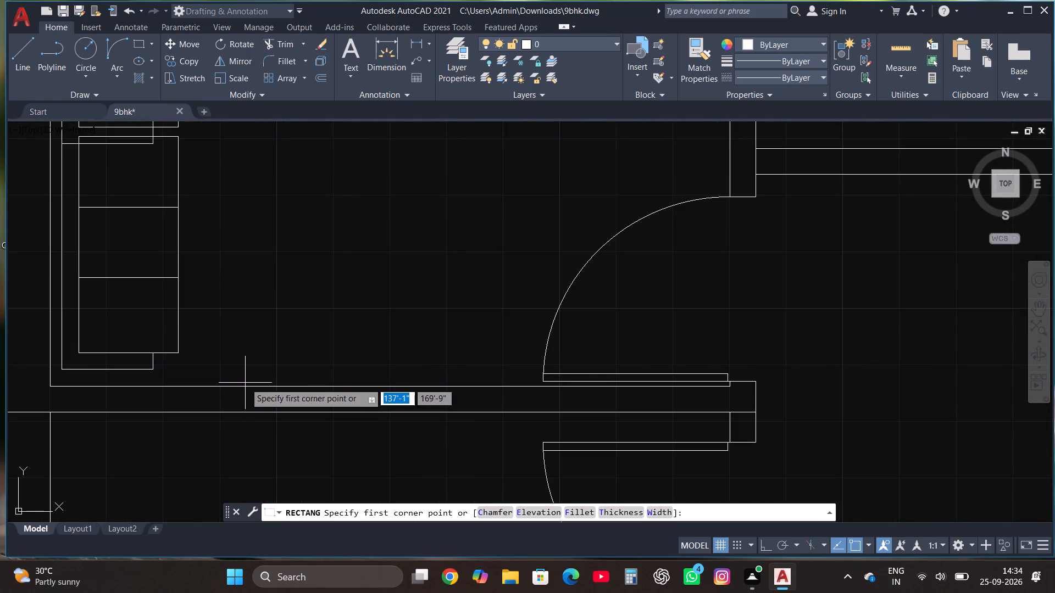
{"action": "left_click", "coordinate": [246, 385]}
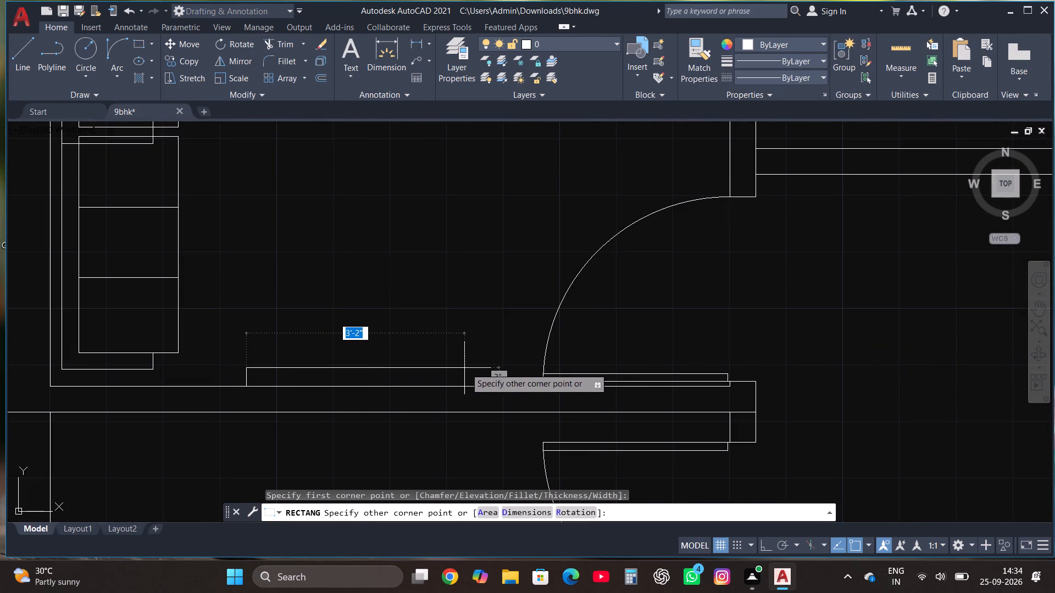
{"action": "left_click", "coordinate": [490, 368]}
Copy the bed with its pillows, blanket and bedside table about 10'-3" east into the adjoining north room.
{"action": "scroll", "coordinate": [388, 377], "scroll_direction": "down", "scroll_amount": 5}
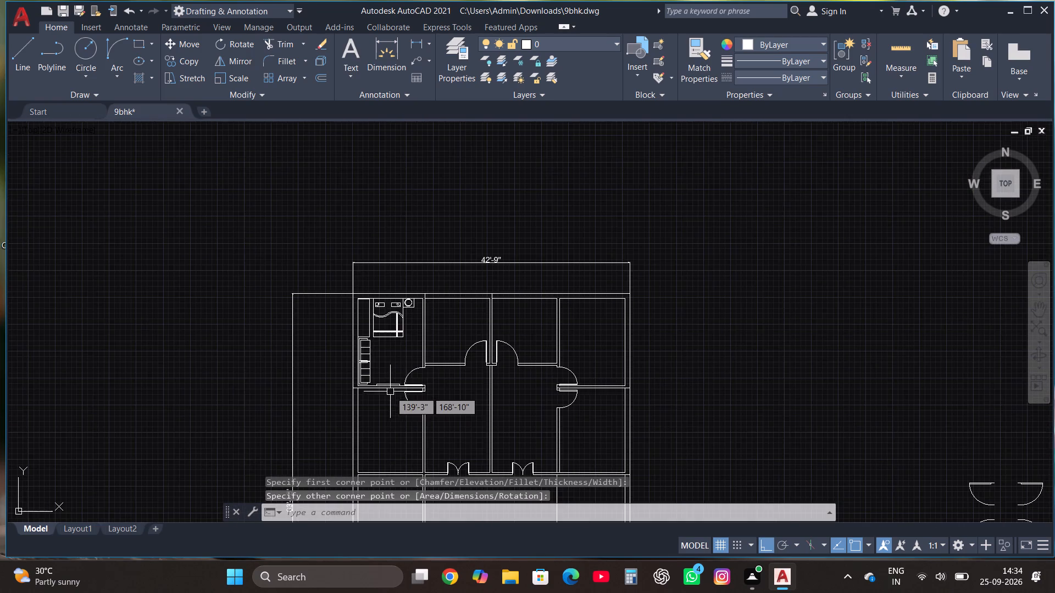
{"action": "scroll", "coordinate": [410, 281], "scroll_direction": "up", "scroll_amount": 2}
{"action": "scroll", "coordinate": [390, 428], "scroll_direction": "up", "scroll_amount": 1}
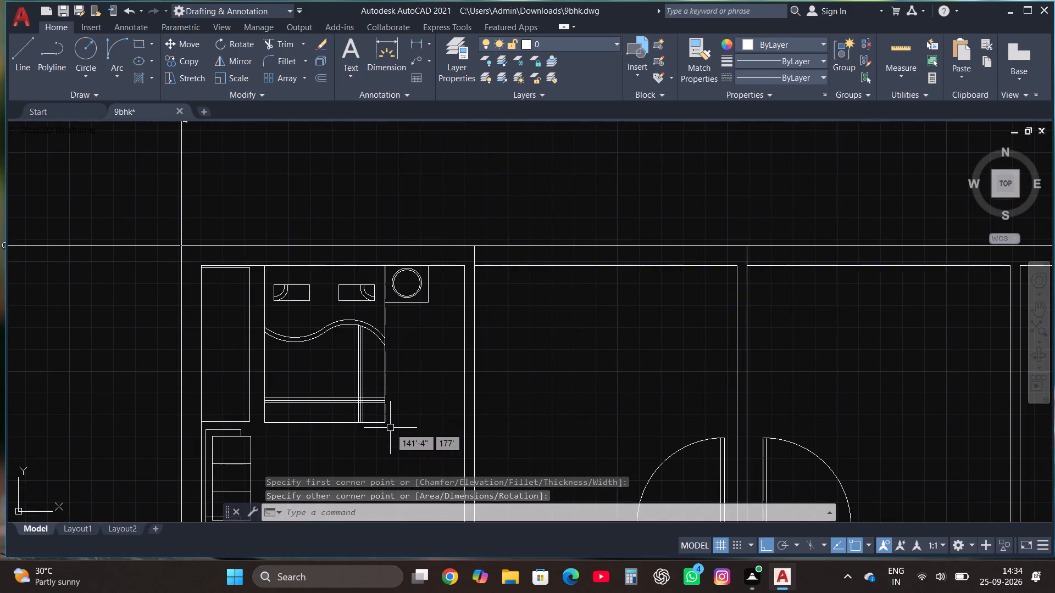
{"action": "left_click", "coordinate": [424, 432]}
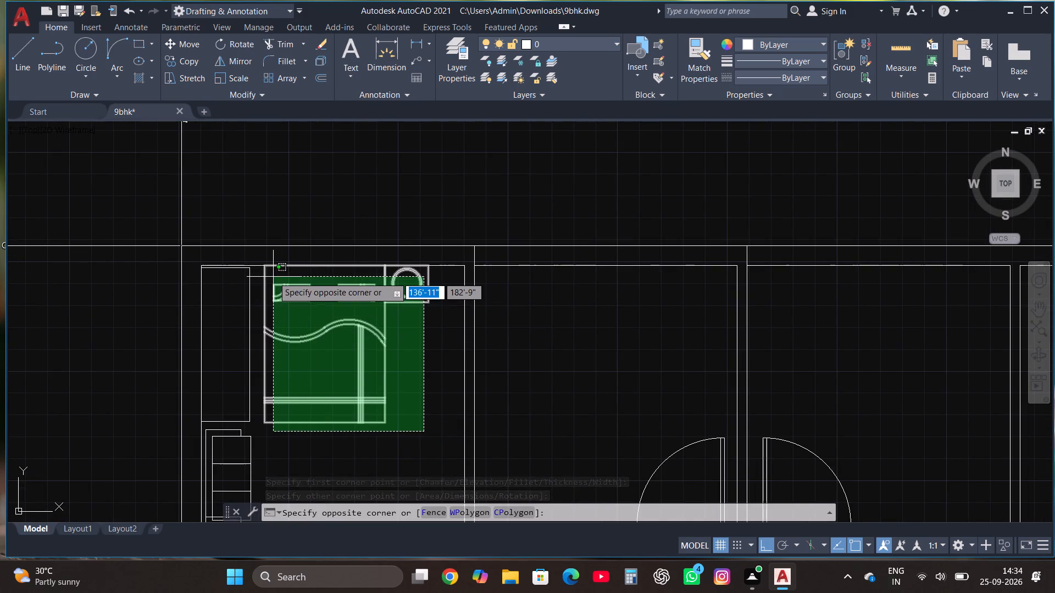
{"action": "left_click", "coordinate": [266, 281]}
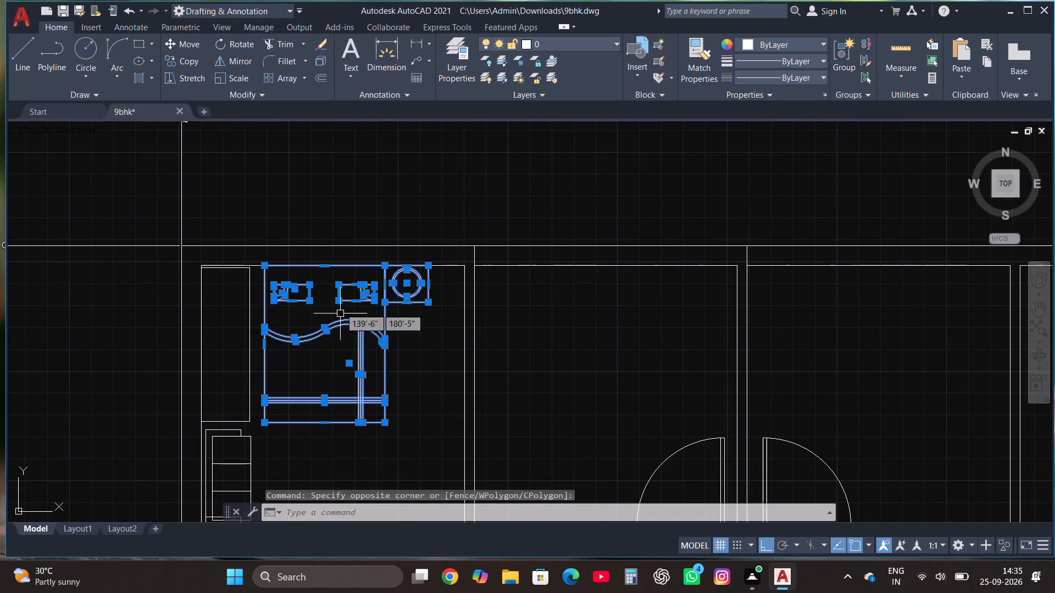
{"action": "left_click", "coordinate": [190, 58]}
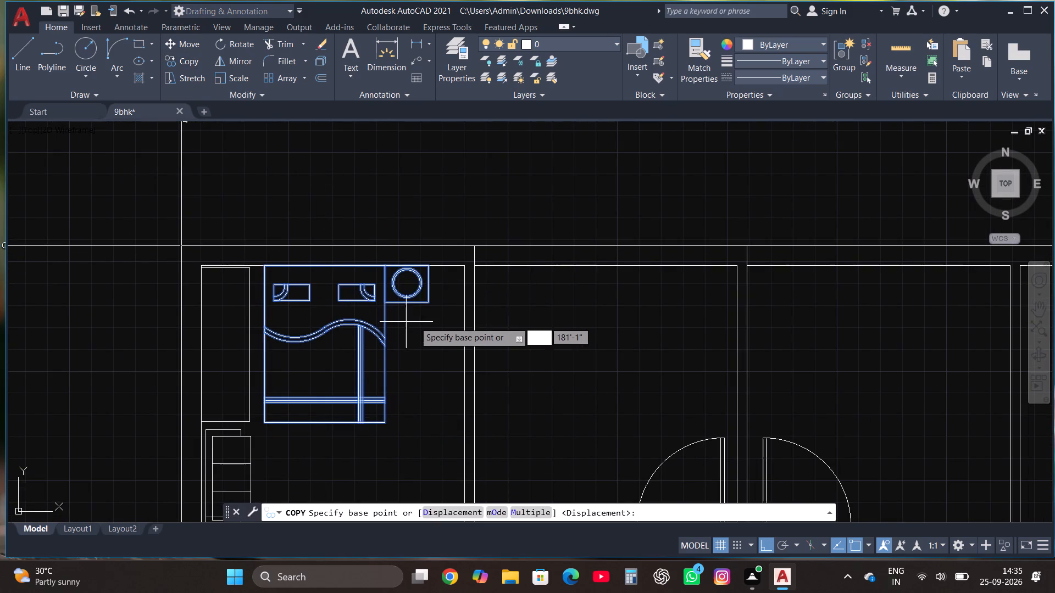
{"action": "left_click", "coordinate": [430, 268]}
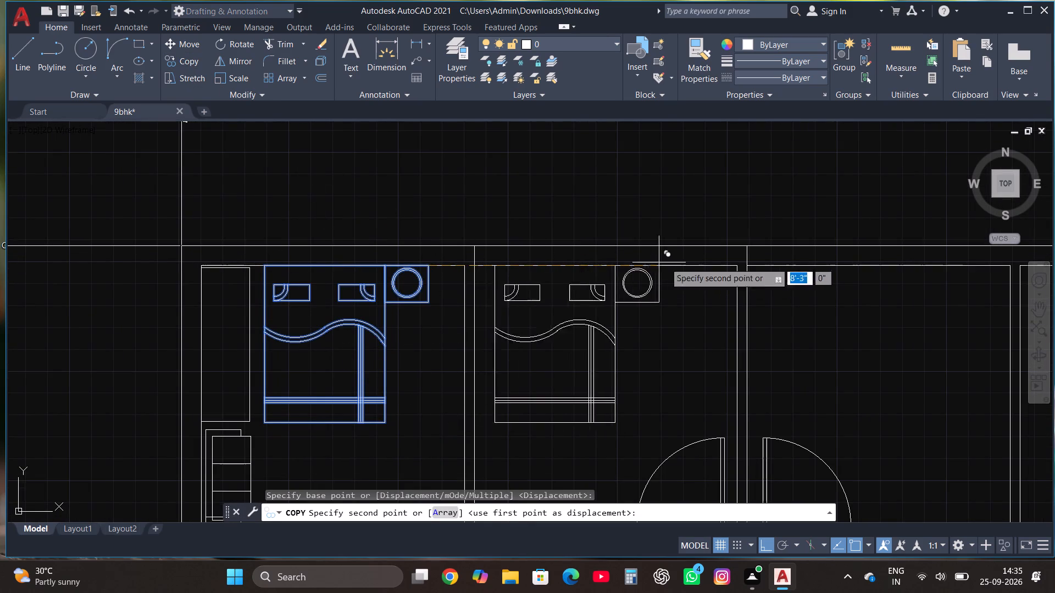
{"action": "left_click", "coordinate": [699, 268]}
Copy the tall wardrobe rectangle from the first bedroom to the west side of the second bedroom, along its north wall.
{"action": "scroll", "coordinate": [627, 223], "scroll_direction": "down", "scroll_amount": 1}
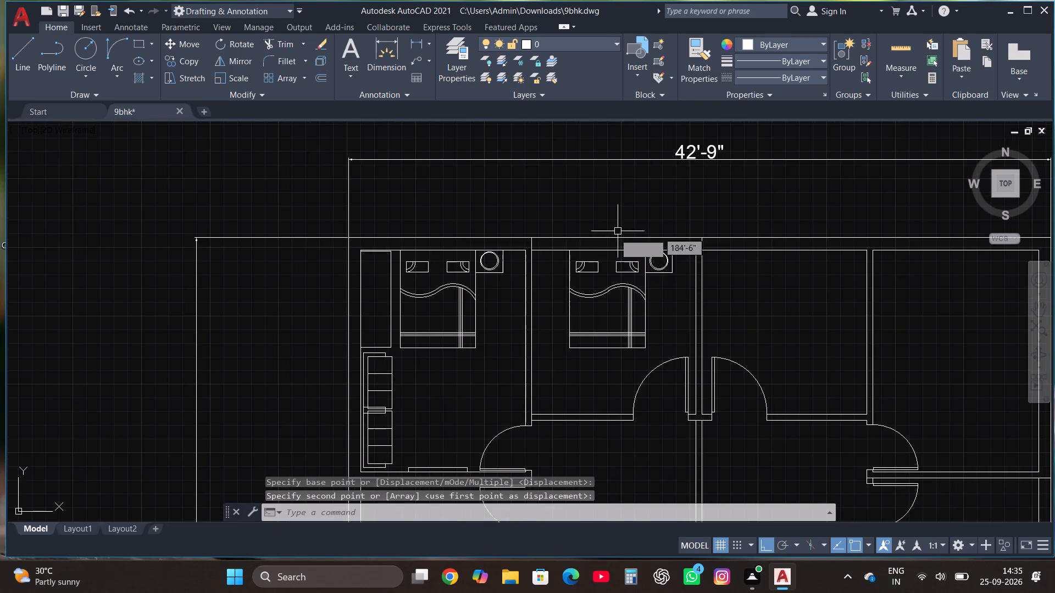
{"action": "scroll", "coordinate": [366, 360], "scroll_direction": "up", "scroll_amount": 2}
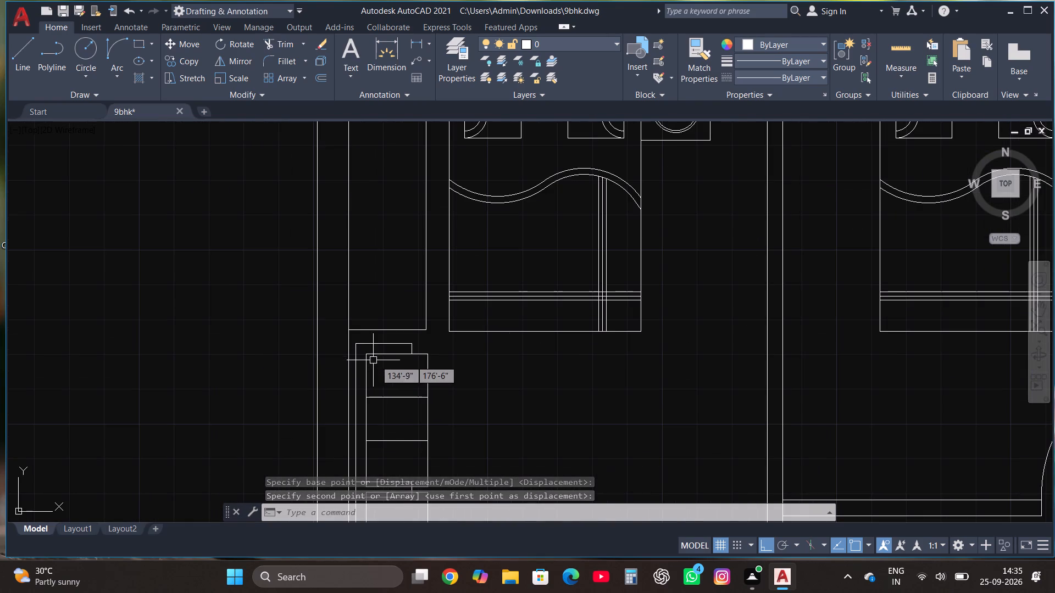
{"action": "left_click", "coordinate": [420, 328]}
{"action": "scroll", "coordinate": [419, 334], "scroll_direction": "down", "scroll_amount": 2}
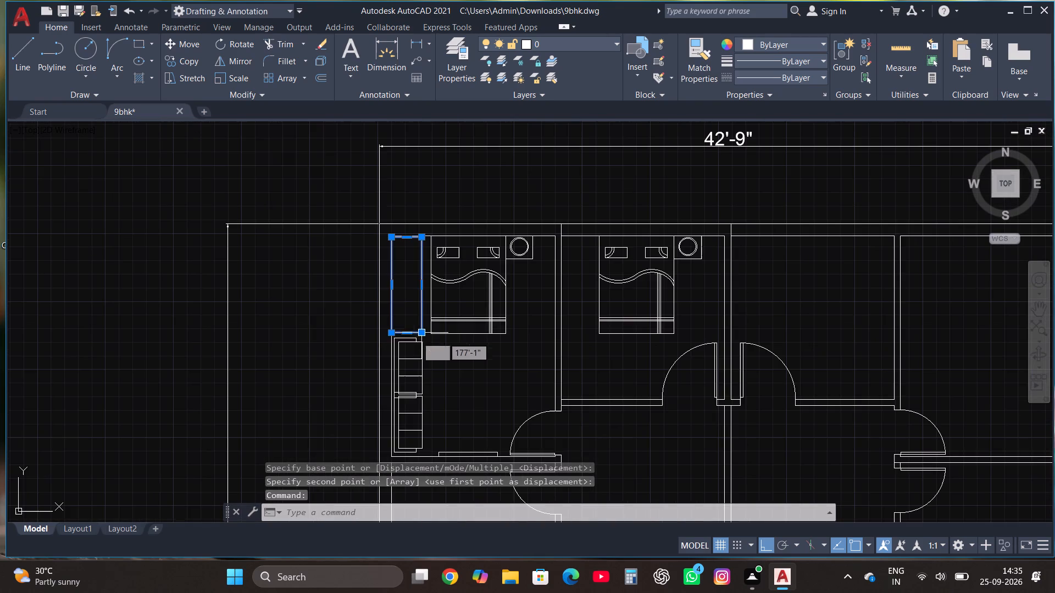
{"action": "left_click", "coordinate": [191, 59]}
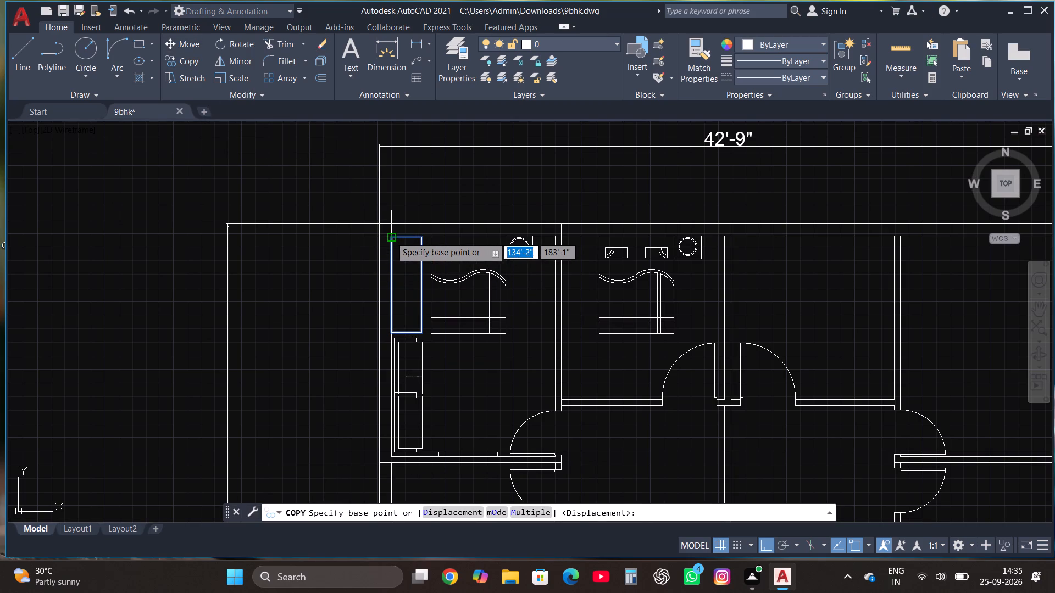
{"action": "left_click", "coordinate": [391, 237]}
{"action": "left_click", "coordinate": [565, 237]}
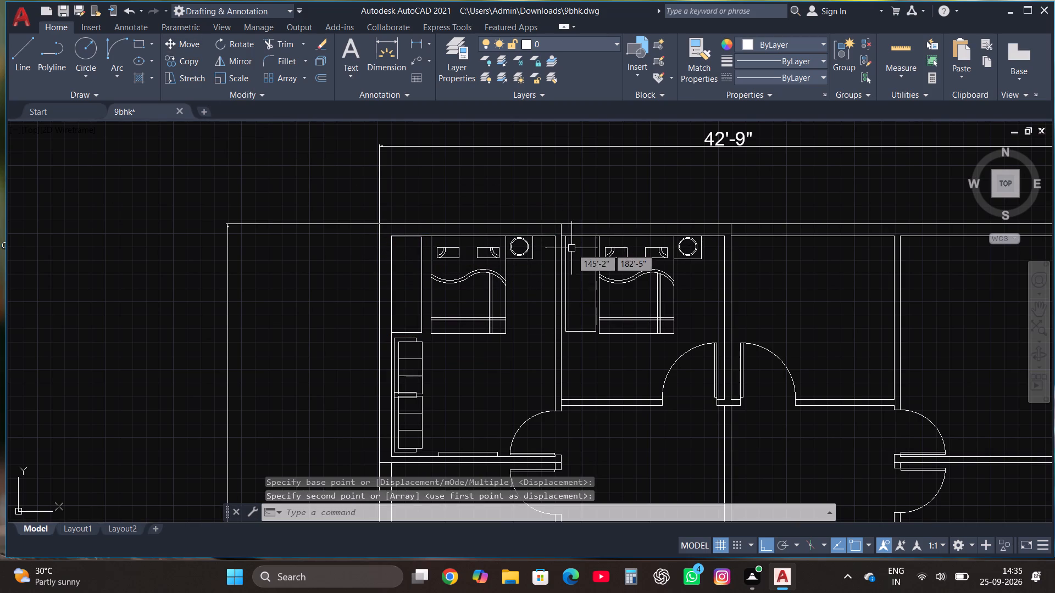
Move the second bedroom's wardrobe west so its northwest corner meets the room's inner wall corner.
{"action": "scroll", "coordinate": [571, 248], "scroll_direction": "up", "scroll_amount": 2}
{"action": "left_click", "coordinate": [554, 234]}
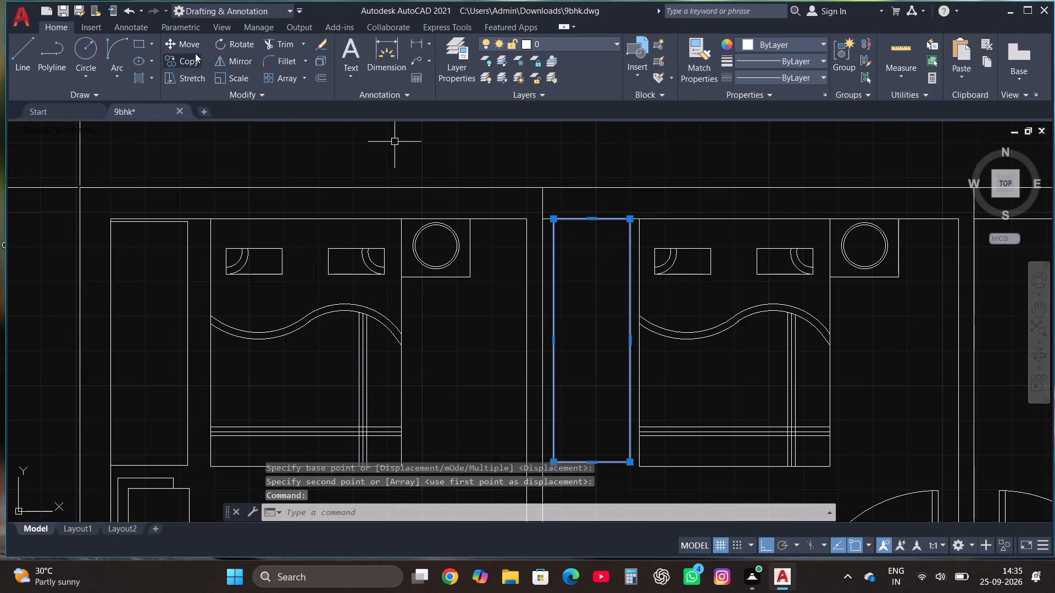
{"action": "left_click", "coordinate": [195, 42]}
{"action": "scroll", "coordinate": [566, 227], "scroll_direction": "up", "scroll_amount": 2}
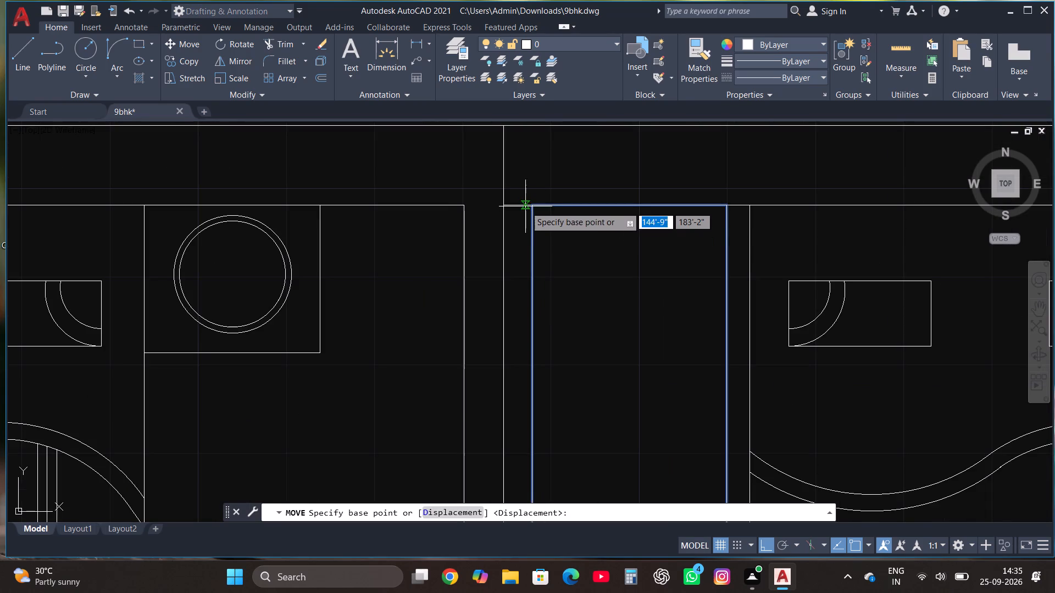
{"action": "left_click", "coordinate": [533, 208]}
{"action": "left_click", "coordinate": [506, 207]}
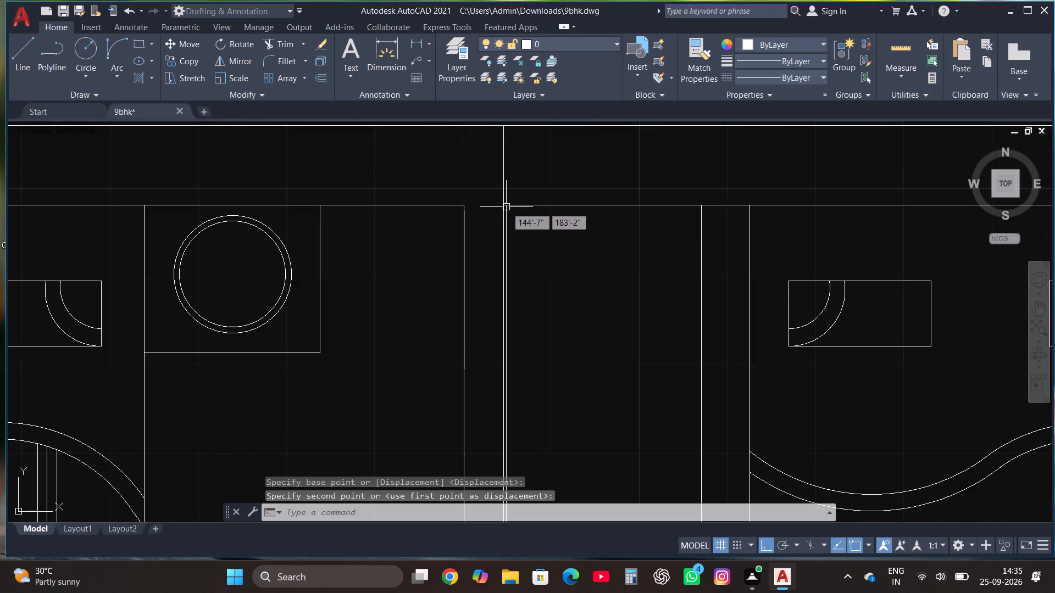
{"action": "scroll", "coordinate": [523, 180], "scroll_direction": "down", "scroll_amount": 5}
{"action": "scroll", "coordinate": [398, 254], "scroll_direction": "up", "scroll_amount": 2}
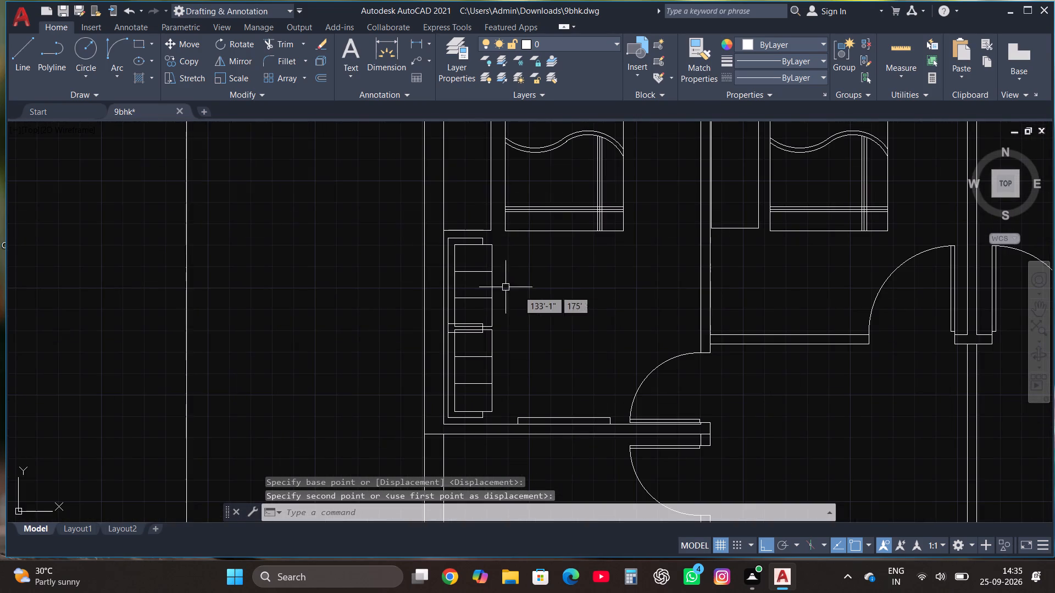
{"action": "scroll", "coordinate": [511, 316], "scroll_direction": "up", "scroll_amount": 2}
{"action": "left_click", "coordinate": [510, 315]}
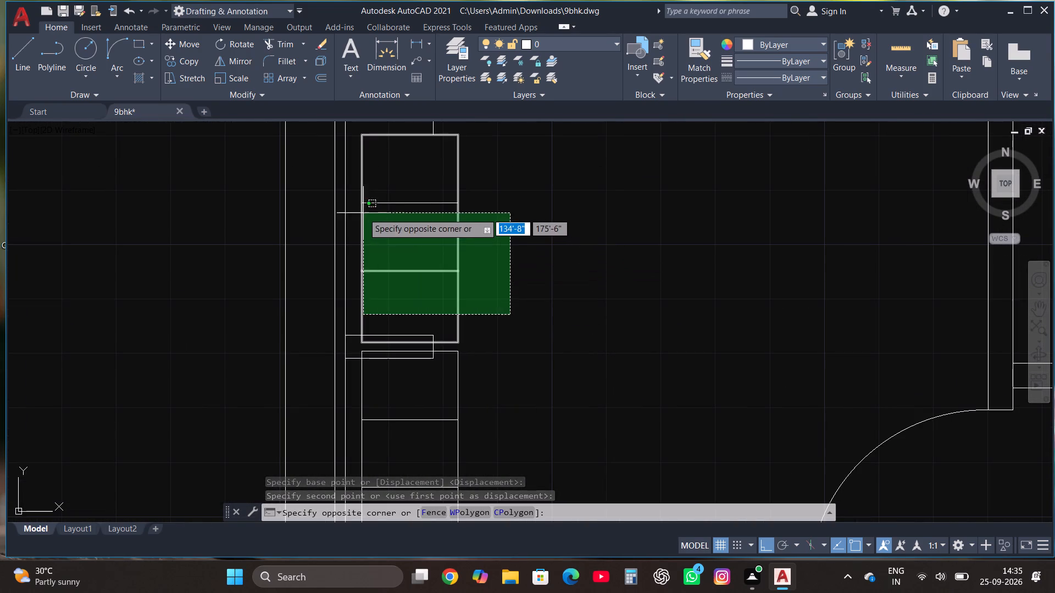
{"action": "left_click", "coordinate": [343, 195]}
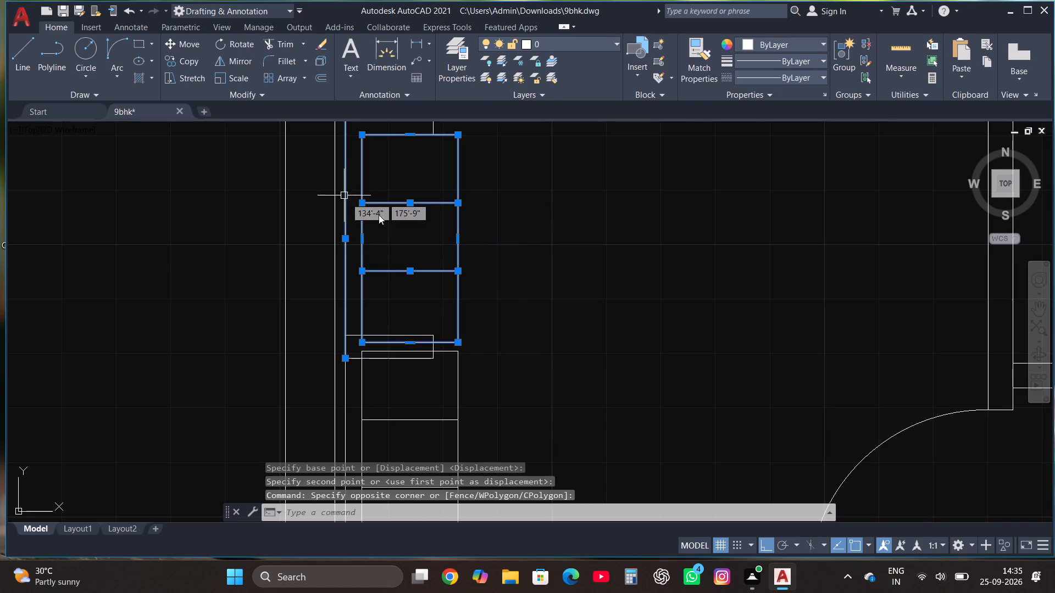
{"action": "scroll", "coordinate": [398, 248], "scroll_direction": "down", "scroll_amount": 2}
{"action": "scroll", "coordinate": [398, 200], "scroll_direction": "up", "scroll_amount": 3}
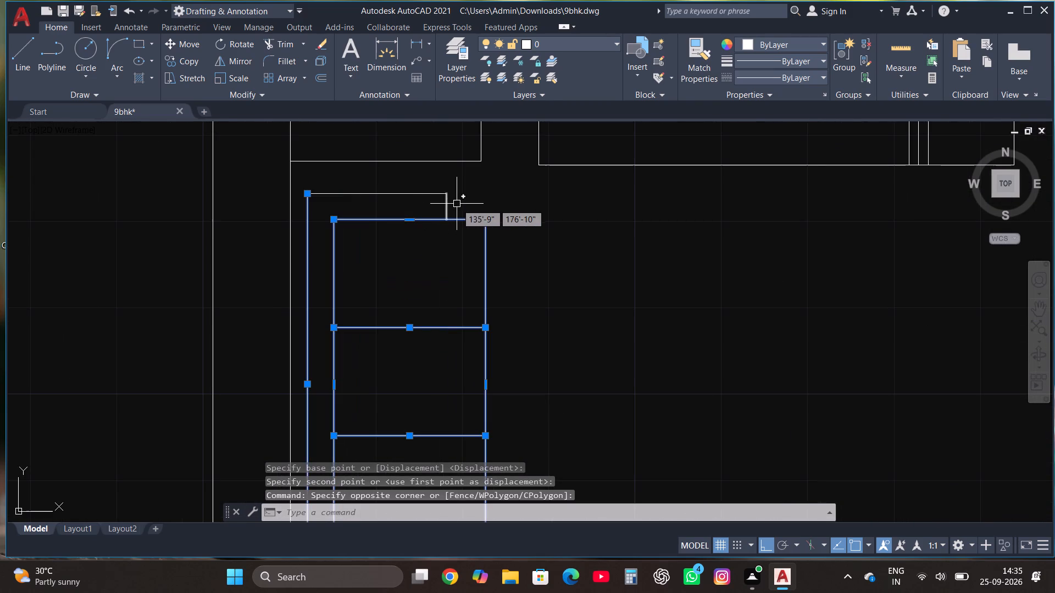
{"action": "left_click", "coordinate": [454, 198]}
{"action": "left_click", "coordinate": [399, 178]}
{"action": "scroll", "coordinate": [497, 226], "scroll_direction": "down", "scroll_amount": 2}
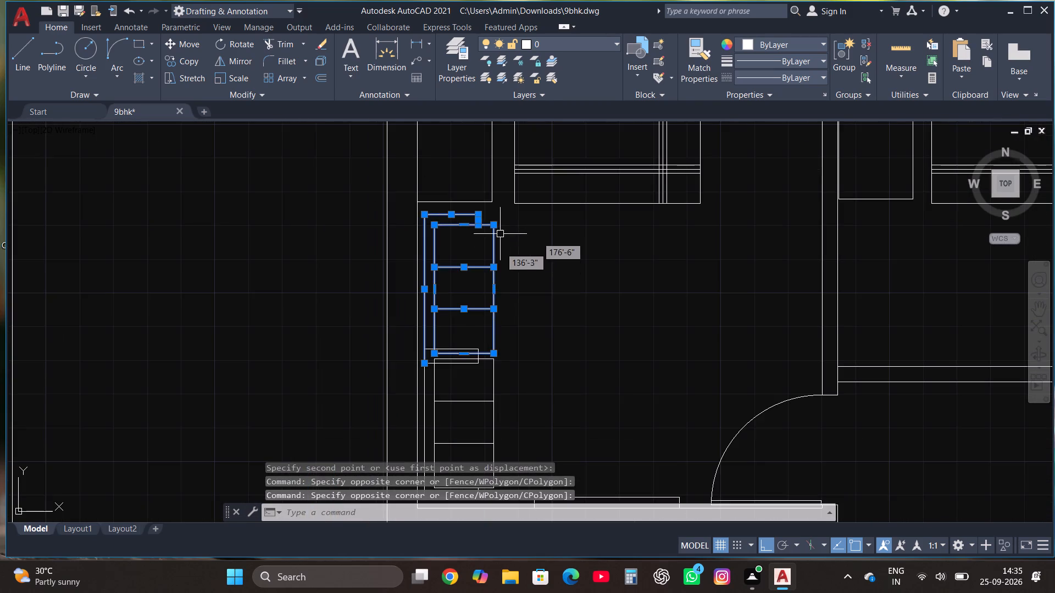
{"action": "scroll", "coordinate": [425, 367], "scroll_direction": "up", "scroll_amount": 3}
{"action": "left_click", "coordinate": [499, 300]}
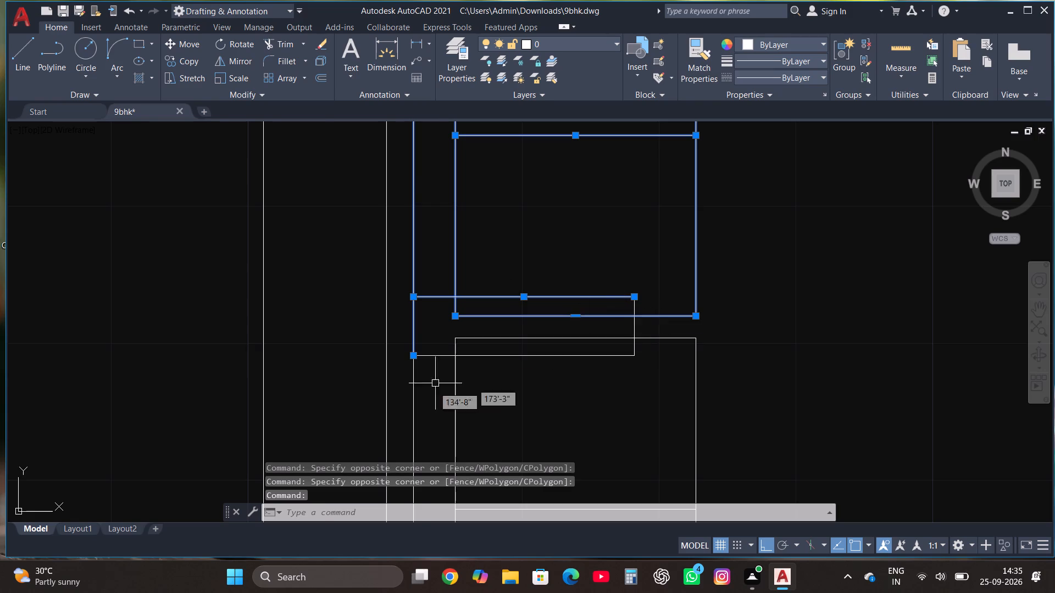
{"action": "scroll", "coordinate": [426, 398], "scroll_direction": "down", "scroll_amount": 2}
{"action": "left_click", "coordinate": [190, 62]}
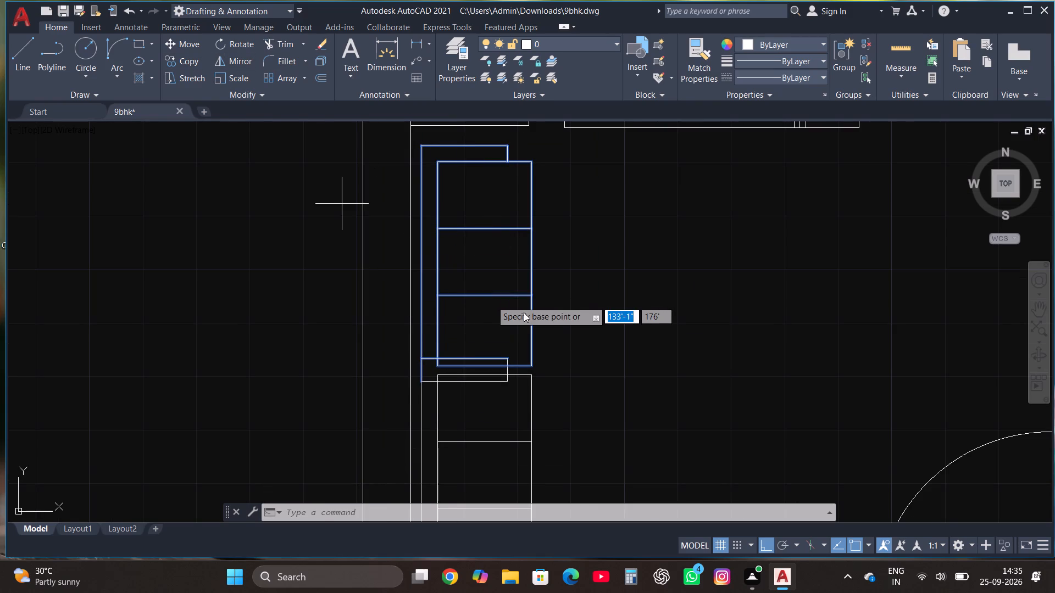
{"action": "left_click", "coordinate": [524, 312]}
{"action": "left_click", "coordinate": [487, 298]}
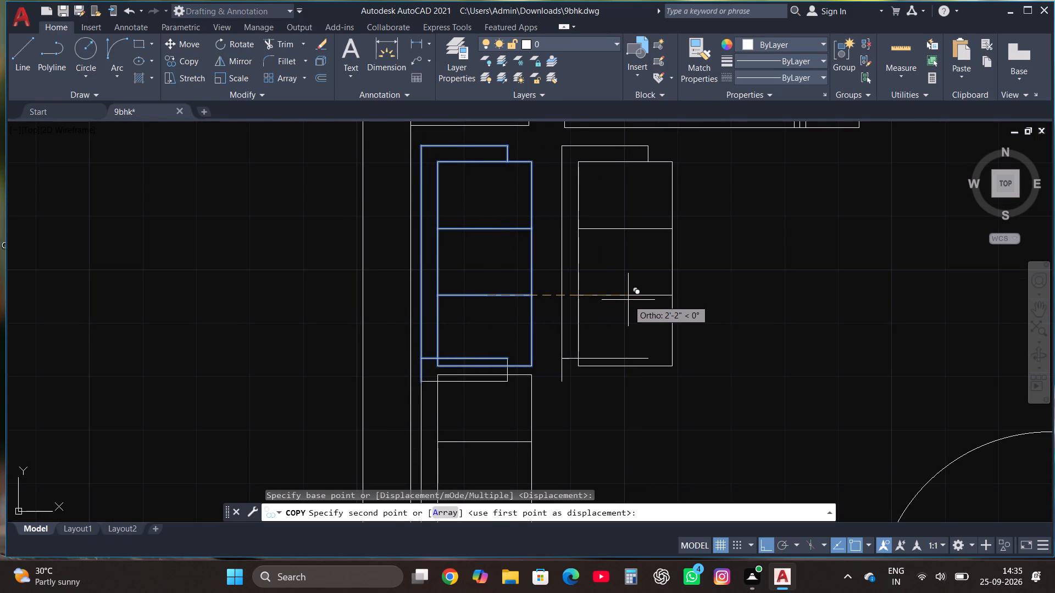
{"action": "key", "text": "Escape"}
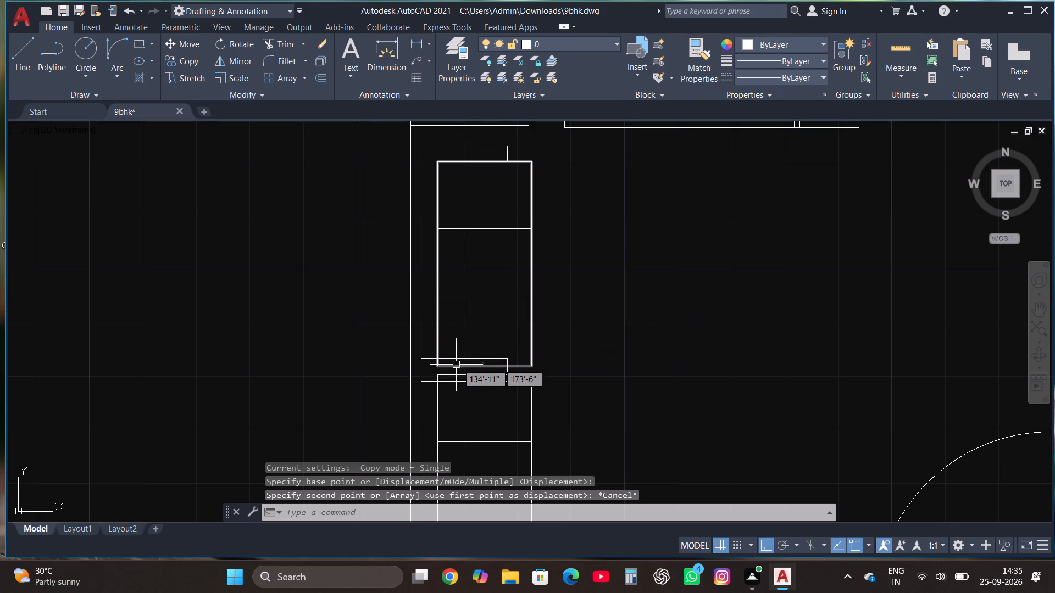
Copy the first bedroom's upper three-seat sofa, with its seat divisions, back and both arms, to the empty space west of the building.
{"action": "left_click", "coordinate": [469, 367]}
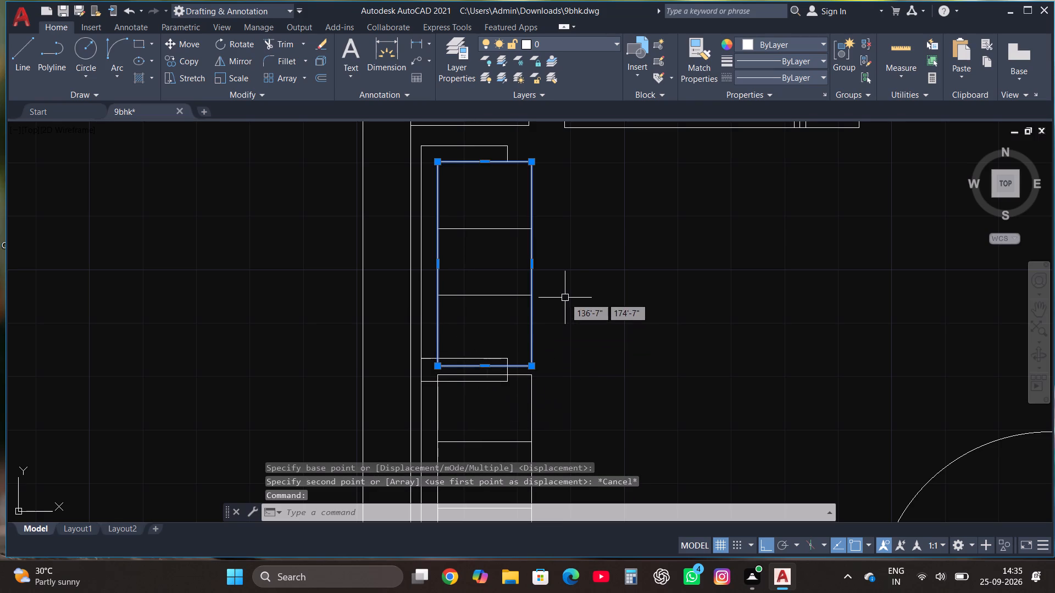
{"action": "left_click", "coordinate": [427, 384]}
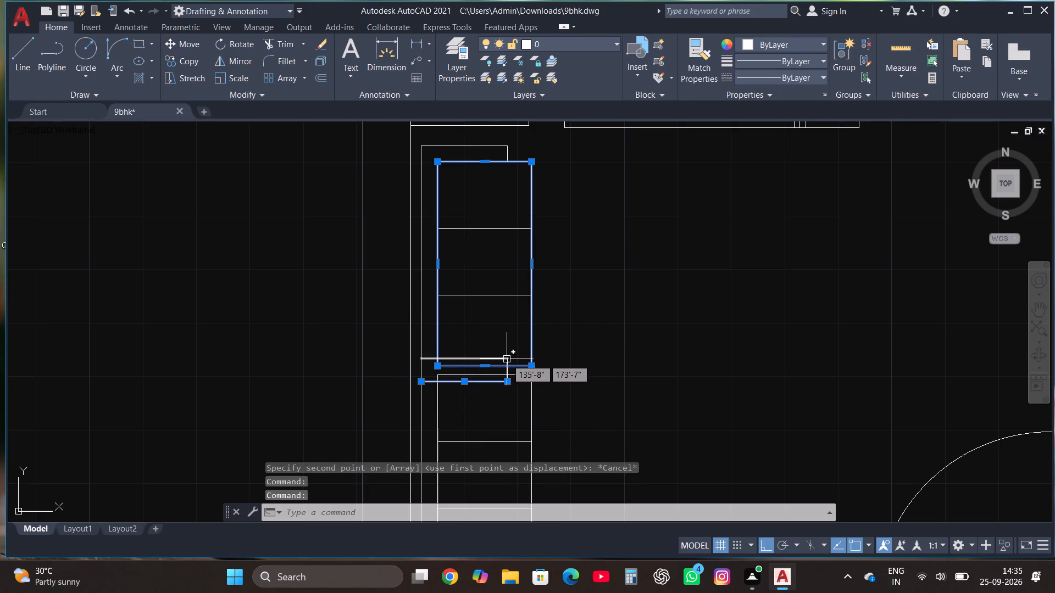
{"action": "scroll", "coordinate": [504, 356], "scroll_direction": "up", "scroll_amount": 3}
{"action": "left_click", "coordinate": [510, 390]}
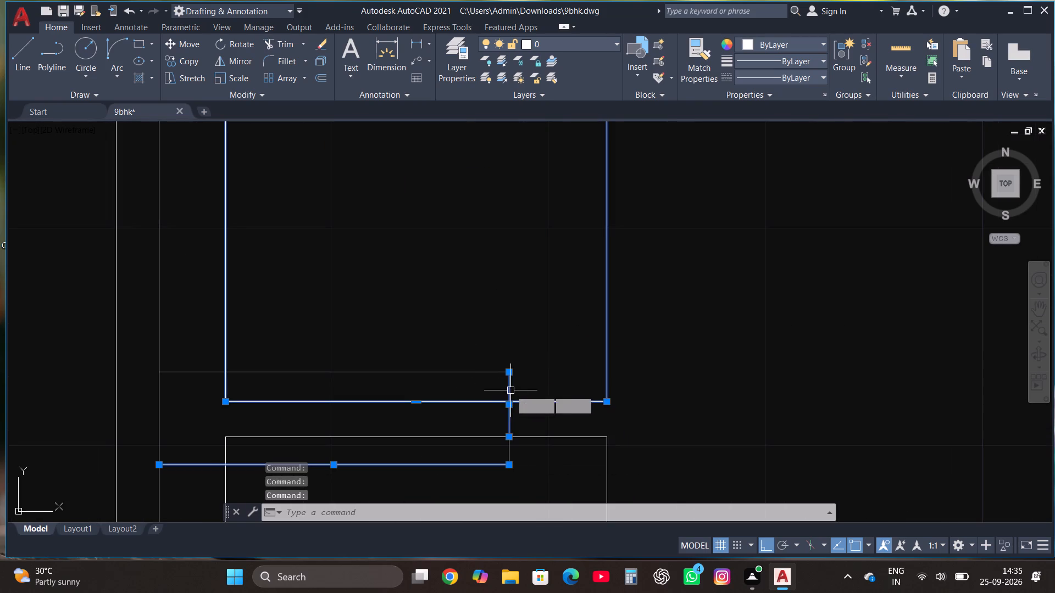
{"action": "left_click", "coordinate": [509, 452]}
{"action": "scroll", "coordinate": [509, 453], "scroll_direction": "down", "scroll_amount": 2}
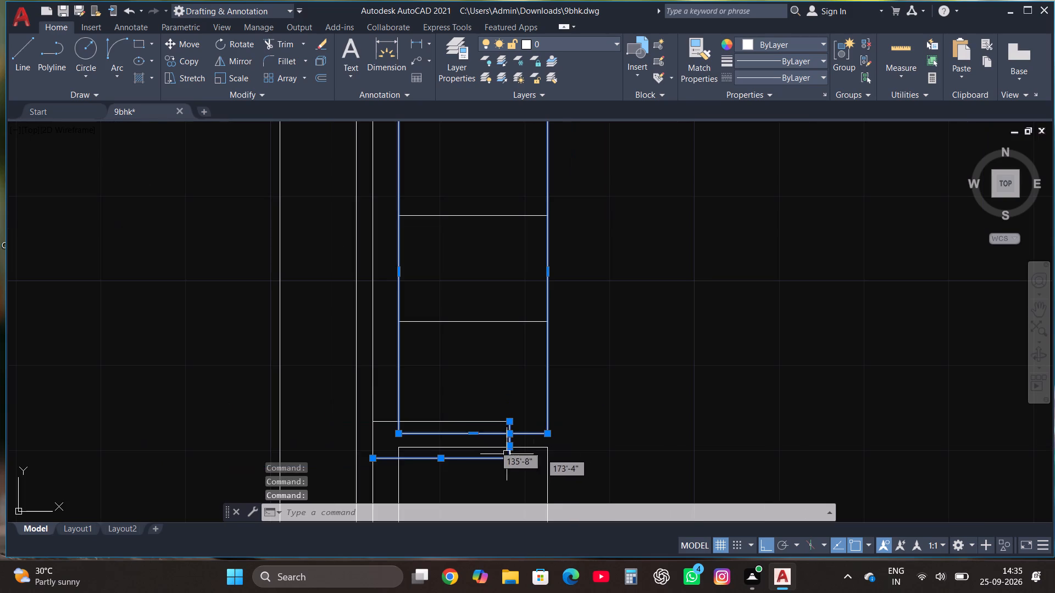
{"action": "left_click", "coordinate": [371, 369]}
{"action": "scroll", "coordinate": [439, 384], "scroll_direction": "down", "scroll_amount": 2}
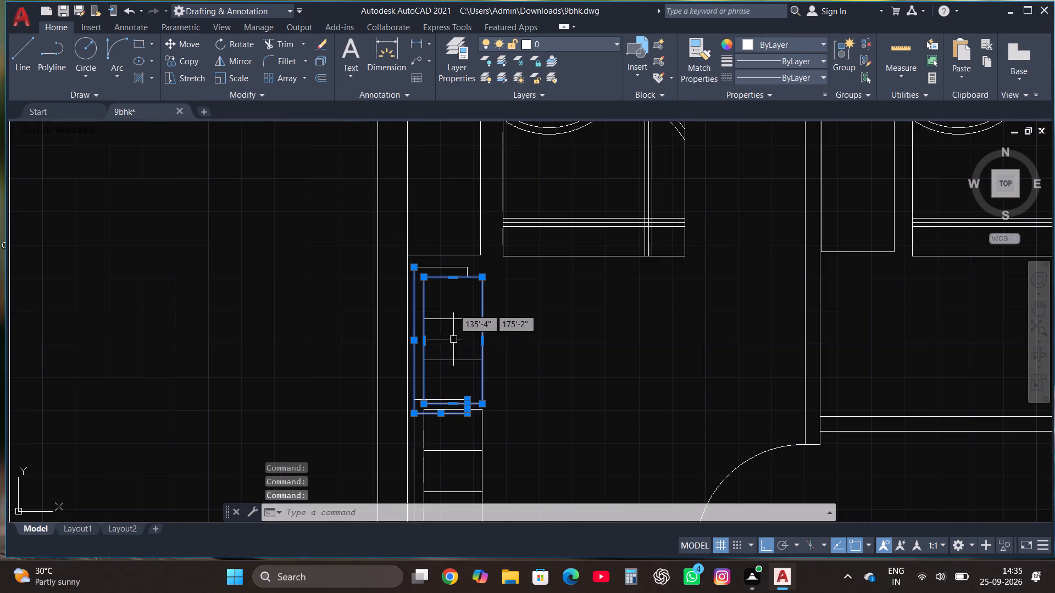
{"action": "left_click", "coordinate": [447, 270]}
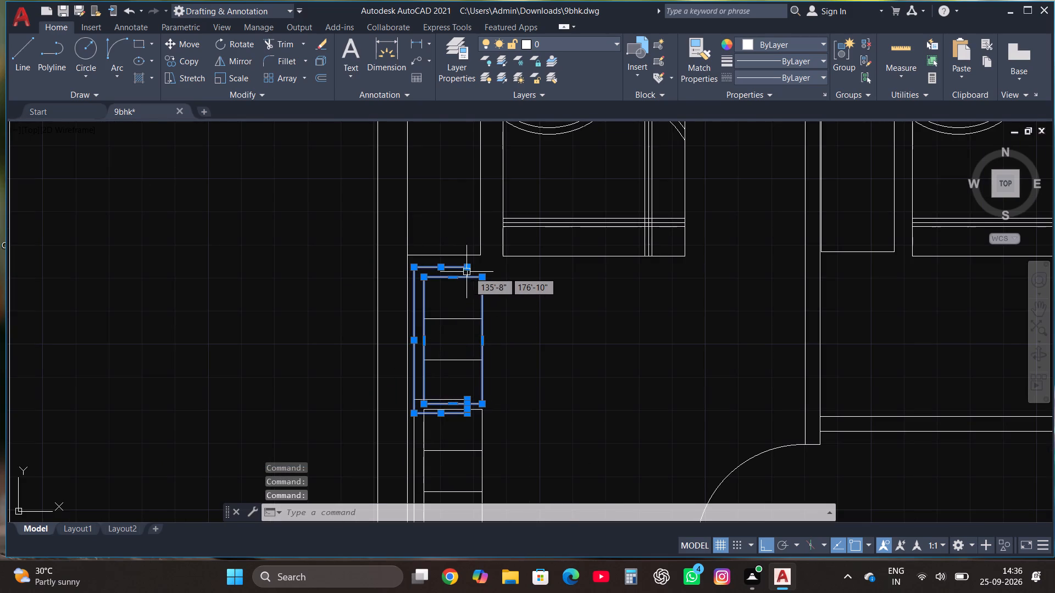
{"action": "left_click", "coordinate": [470, 272]}
{"action": "left_click", "coordinate": [469, 318]}
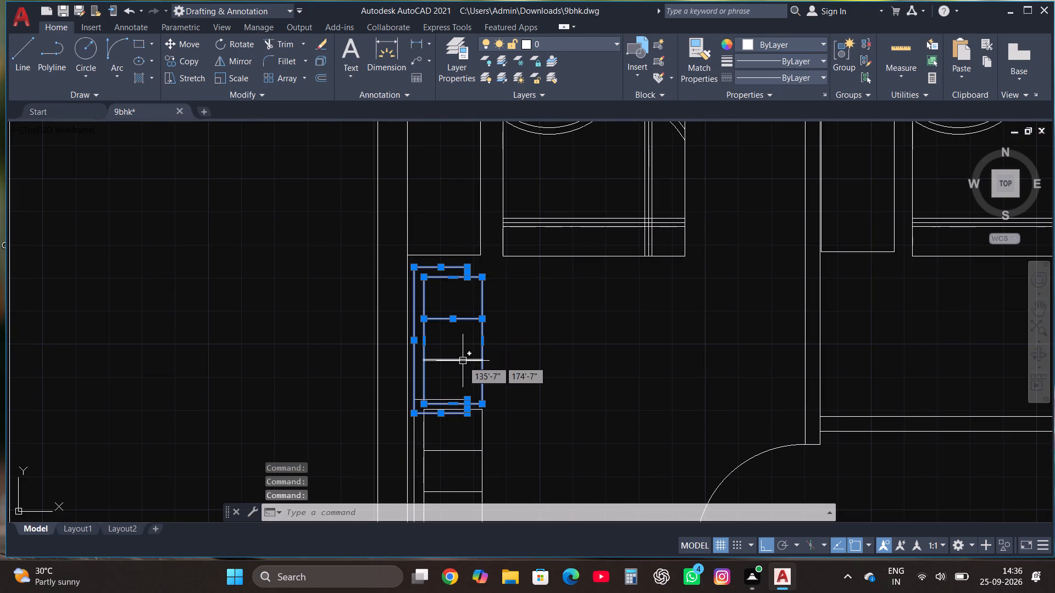
{"action": "left_click", "coordinate": [463, 361]}
{"action": "scroll", "coordinate": [543, 337], "scroll_direction": "down", "scroll_amount": 1}
{"action": "scroll", "coordinate": [526, 361], "scroll_direction": "up", "scroll_amount": 2}
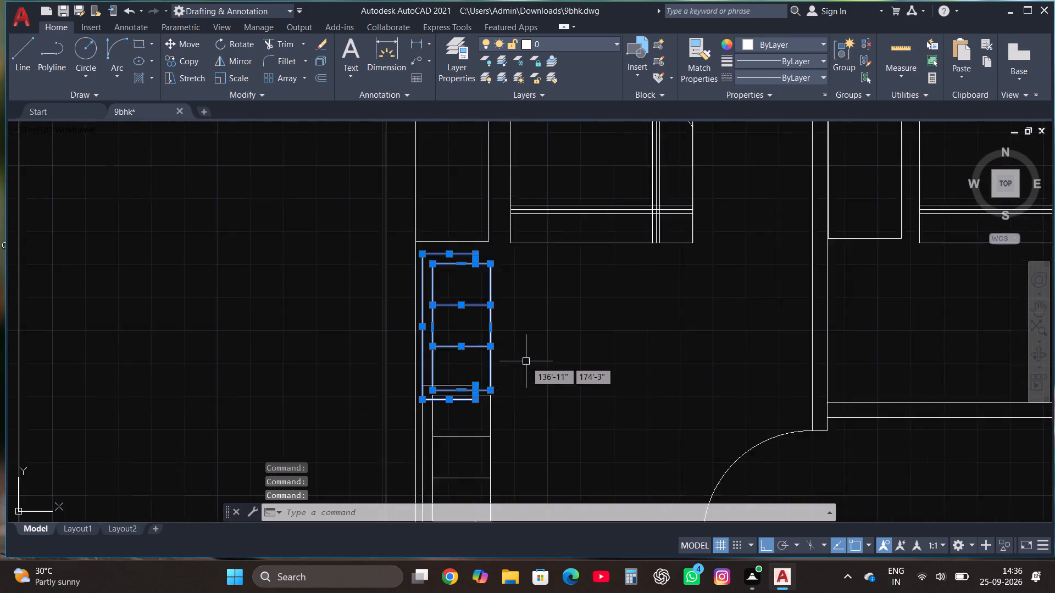
{"action": "scroll", "coordinate": [513, 384], "scroll_direction": "up", "scroll_amount": 1}
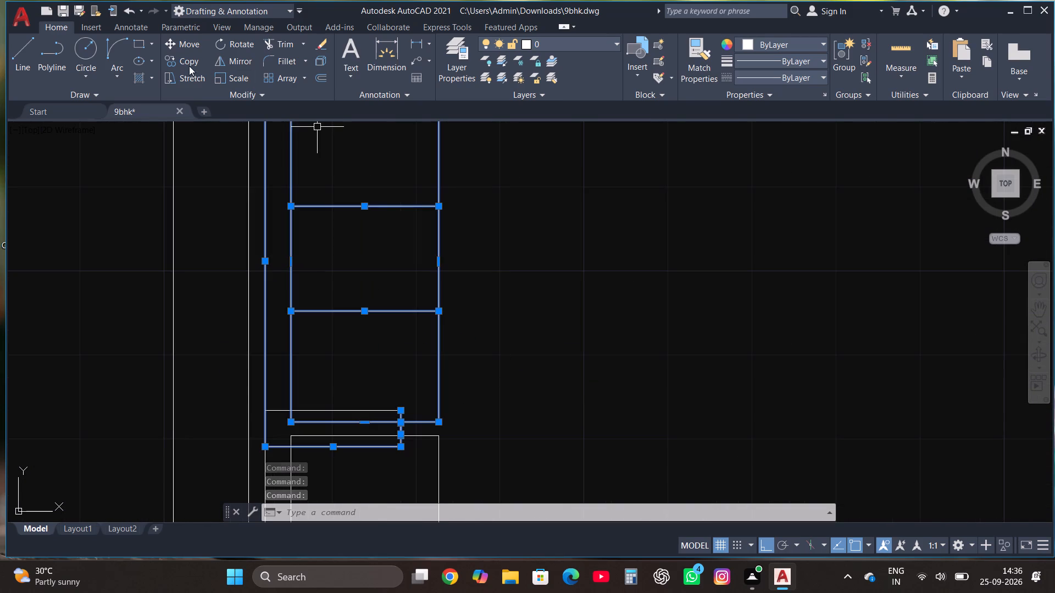
{"action": "left_click", "coordinate": [189, 59]}
{"action": "left_click", "coordinate": [342, 281]}
{"action": "scroll", "coordinate": [357, 286], "scroll_direction": "down", "scroll_amount": 4}
{"action": "left_click", "coordinate": [265, 298]}
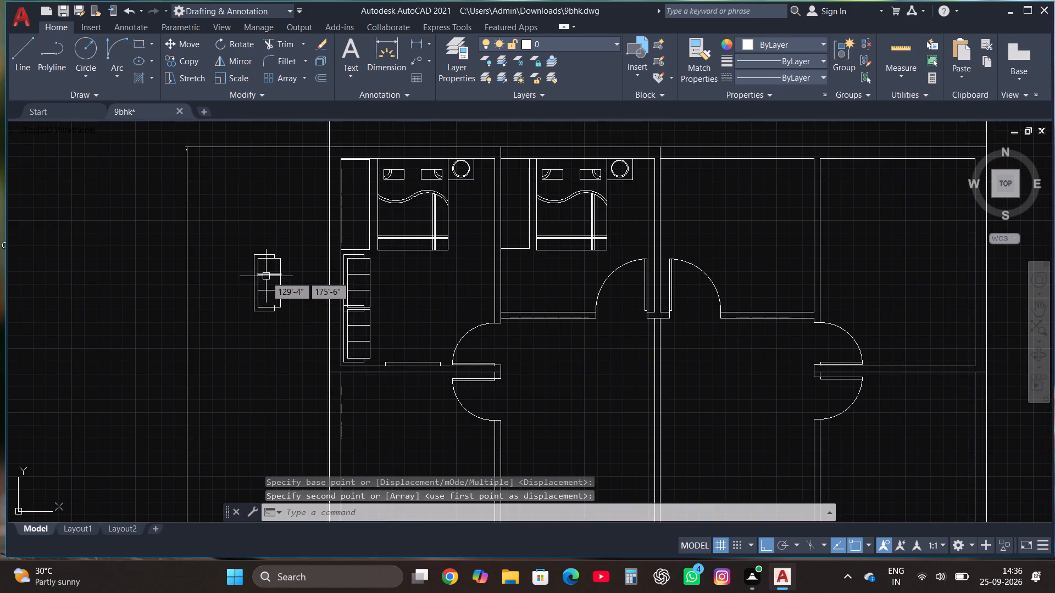
Trim the stub of the south arm line that projects inside the seat rectangle of the sofa copy outside the building.
{"action": "scroll", "coordinate": [264, 311], "scroll_direction": "up", "scroll_amount": 3}
{"action": "scroll", "coordinate": [267, 324], "scroll_direction": "down", "scroll_amount": 3}
{"action": "scroll", "coordinate": [254, 286], "scroll_direction": "up", "scroll_amount": 2}
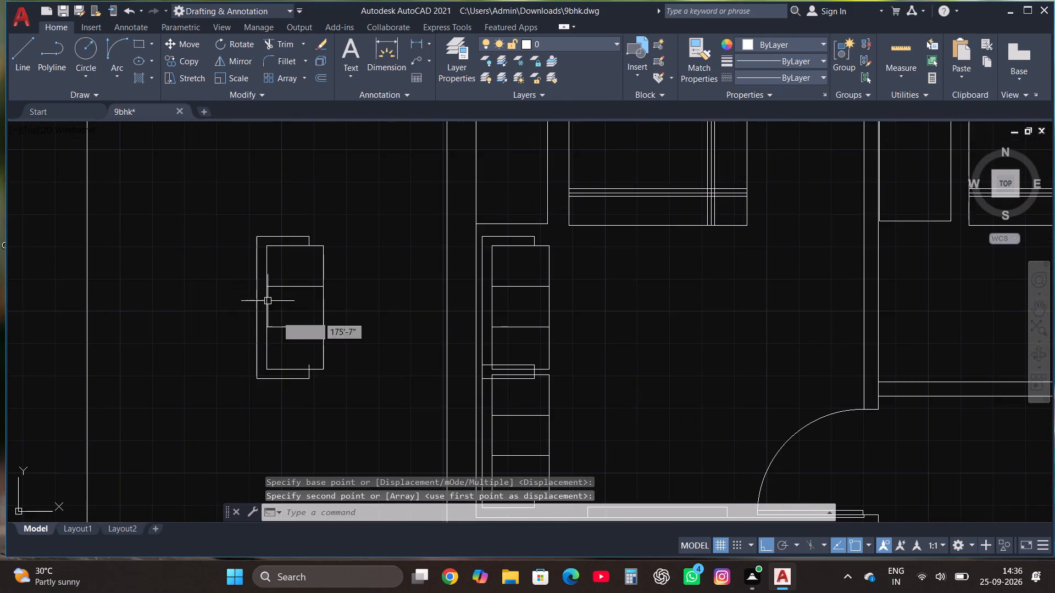
{"action": "scroll", "coordinate": [317, 417], "scroll_direction": "up", "scroll_amount": 1}
{"action": "left_click", "coordinate": [283, 47]}
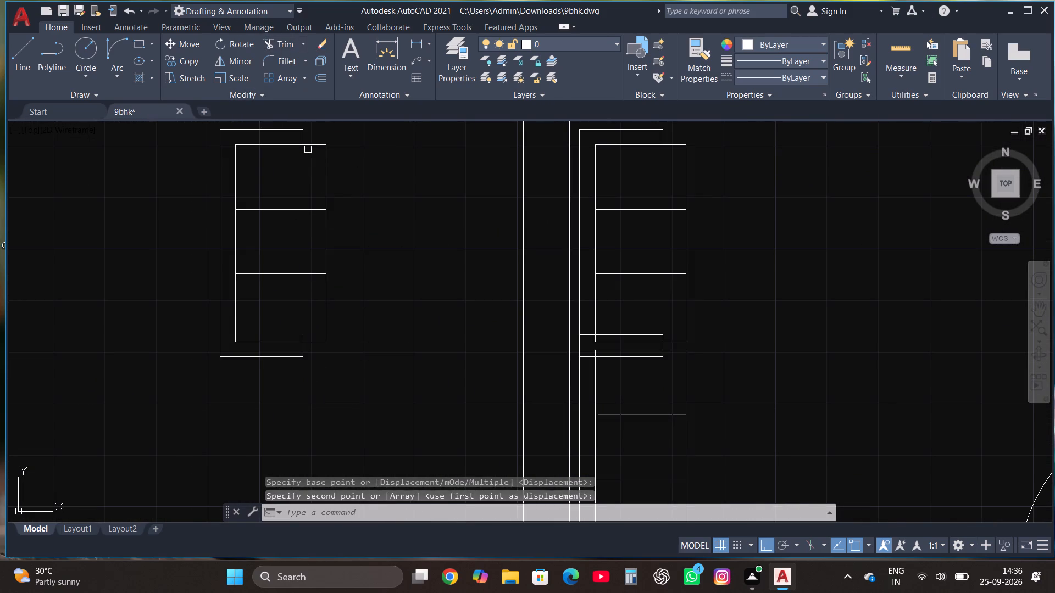
{"action": "left_click", "coordinate": [303, 335]}
{"action": "key", "text": "Escape"}
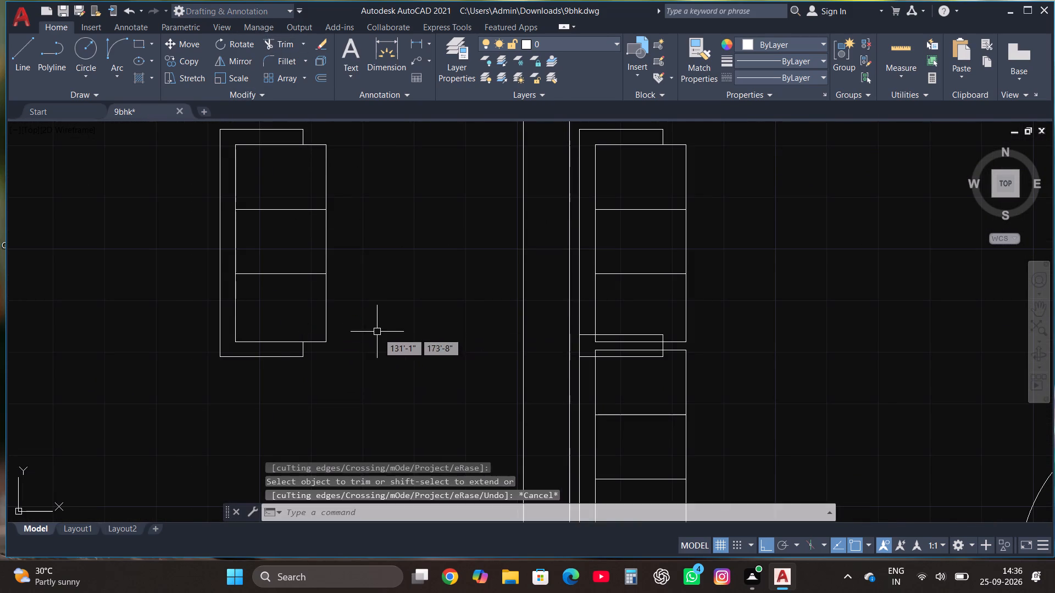
Copy the trimmed sofa about 16'-3" east into the second bedroom, along its west wall below the wardrobe.
{"action": "scroll", "coordinate": [388, 348], "scroll_direction": "down", "scroll_amount": 4}
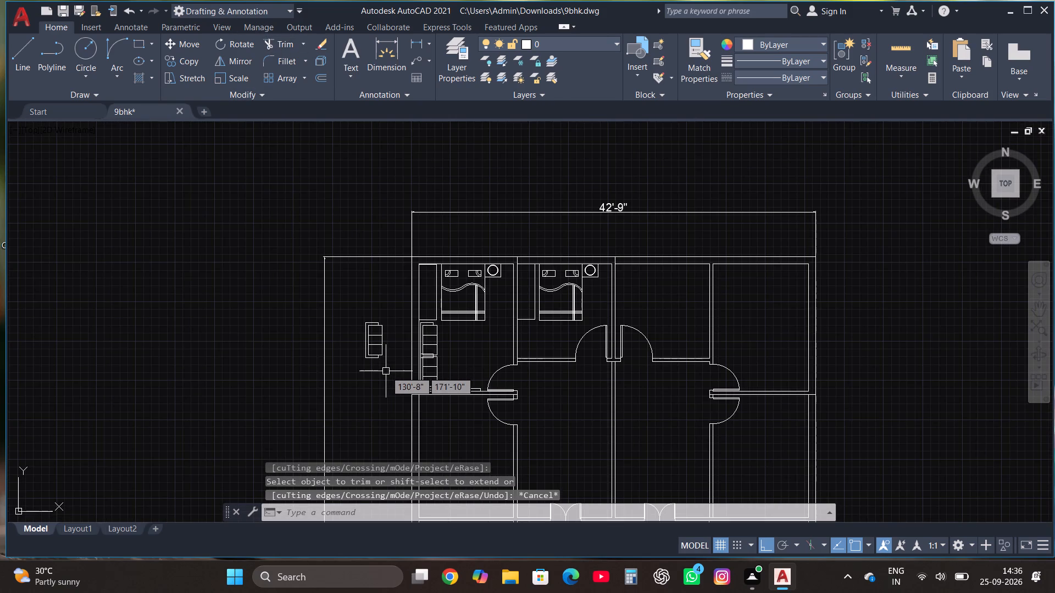
{"action": "scroll", "coordinate": [386, 371], "scroll_direction": "up", "scroll_amount": 2}
{"action": "left_click", "coordinate": [385, 387]}
{"action": "left_click", "coordinate": [299, 180]}
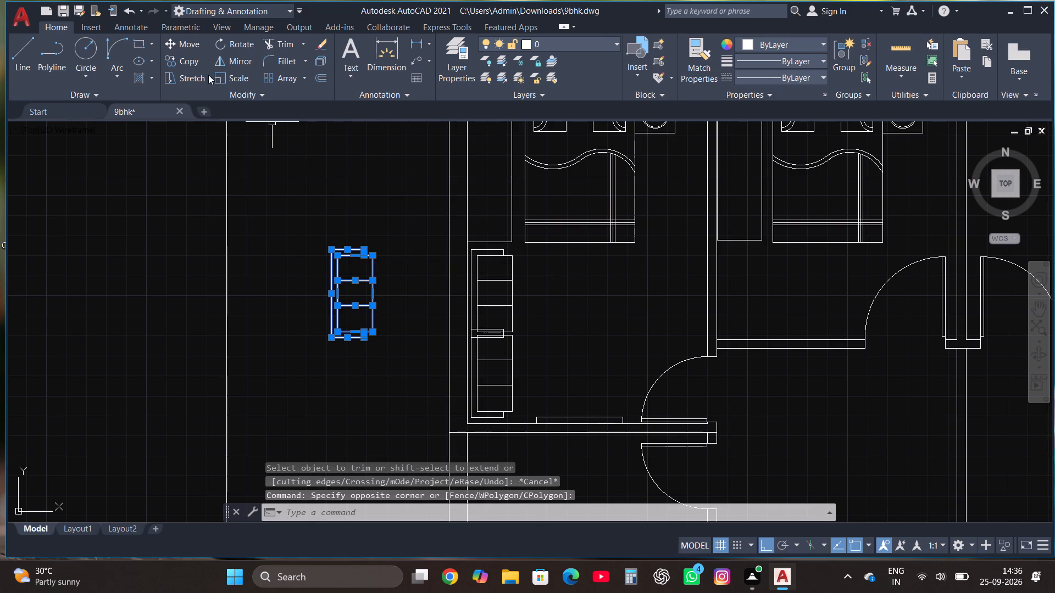
{"action": "left_click", "coordinate": [187, 63]}
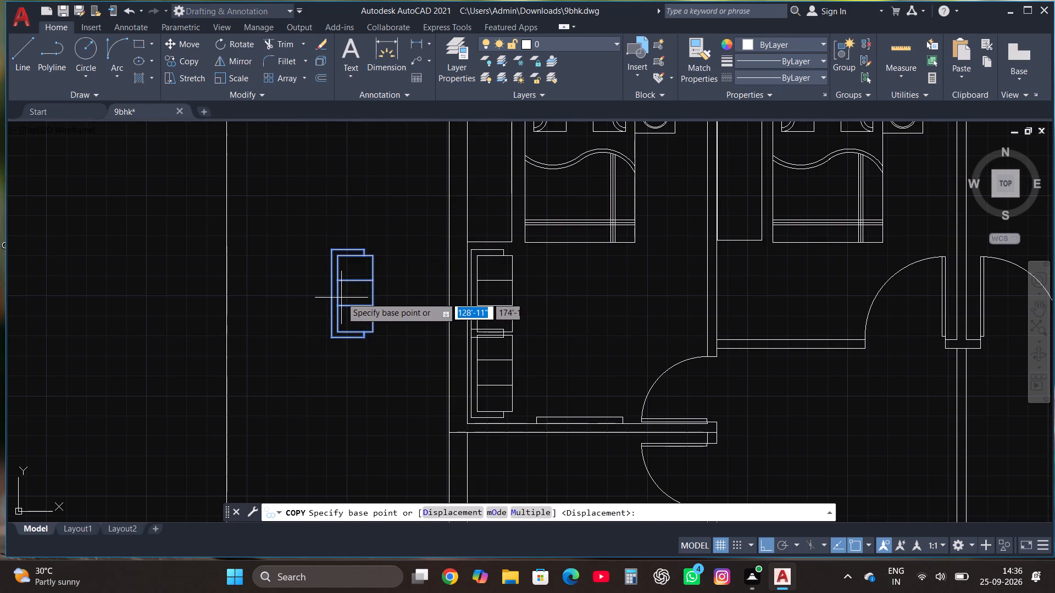
{"action": "left_click", "coordinate": [341, 296]}
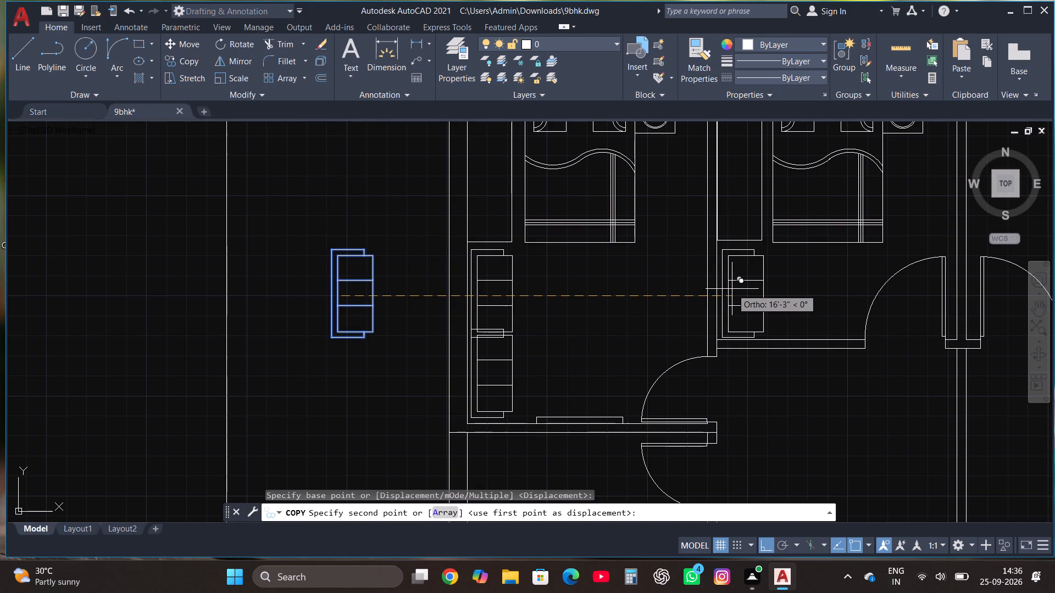
{"action": "left_click", "coordinate": [732, 289]}
Copy the first bedroom's wall unit onto the second bedroom's south wall, between the sofa and the door.
{"action": "scroll", "coordinate": [393, 296], "scroll_direction": "down", "scroll_amount": 1}
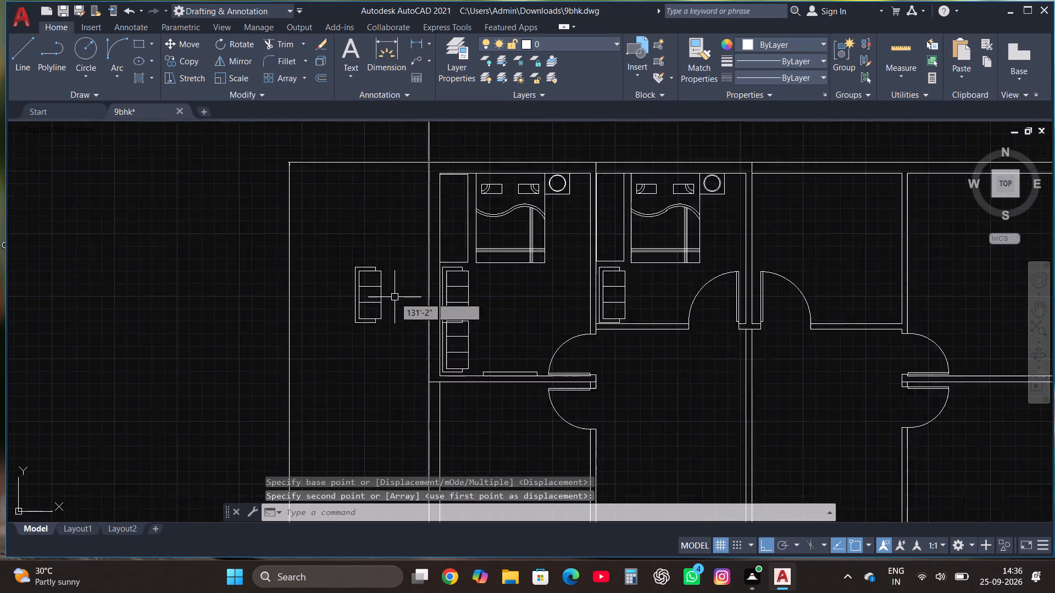
{"action": "scroll", "coordinate": [395, 297], "scroll_direction": "down", "scroll_amount": 1}
{"action": "scroll", "coordinate": [510, 335], "scroll_direction": "up", "scroll_amount": 2}
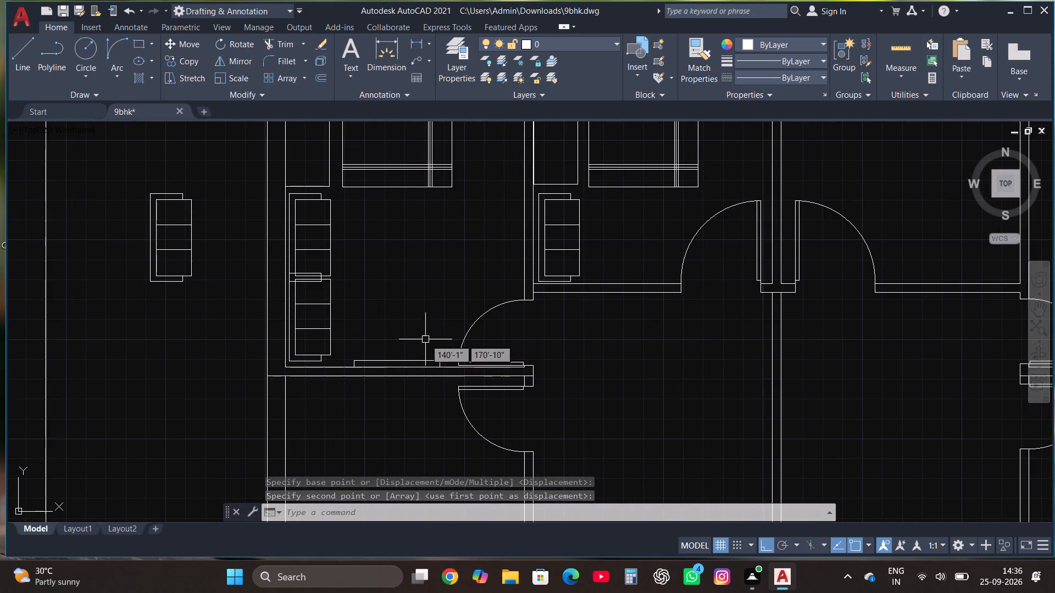
{"action": "left_click", "coordinate": [406, 362]}
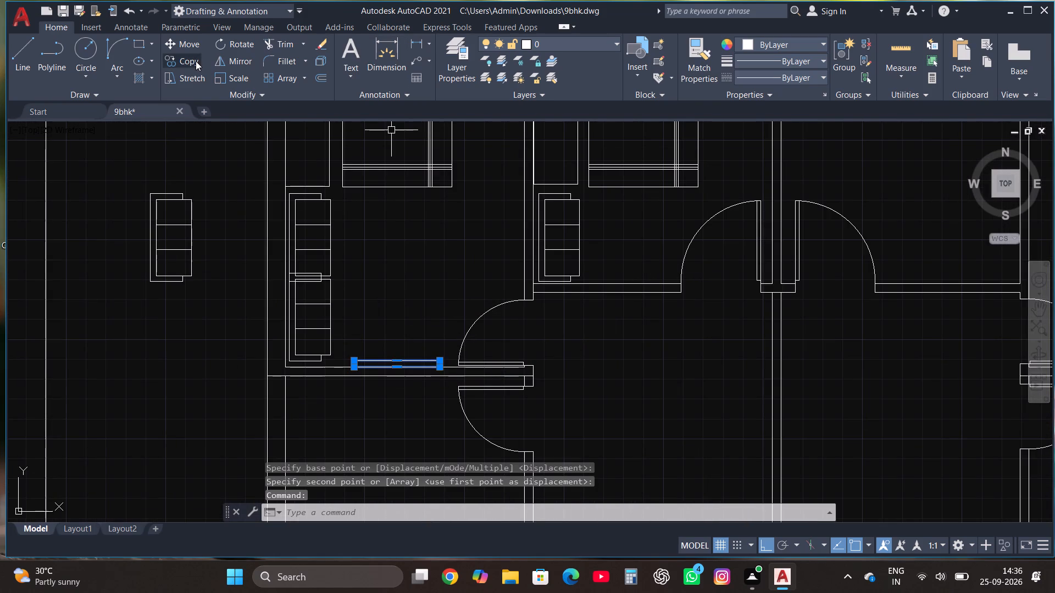
{"action": "left_click", "coordinate": [196, 61]}
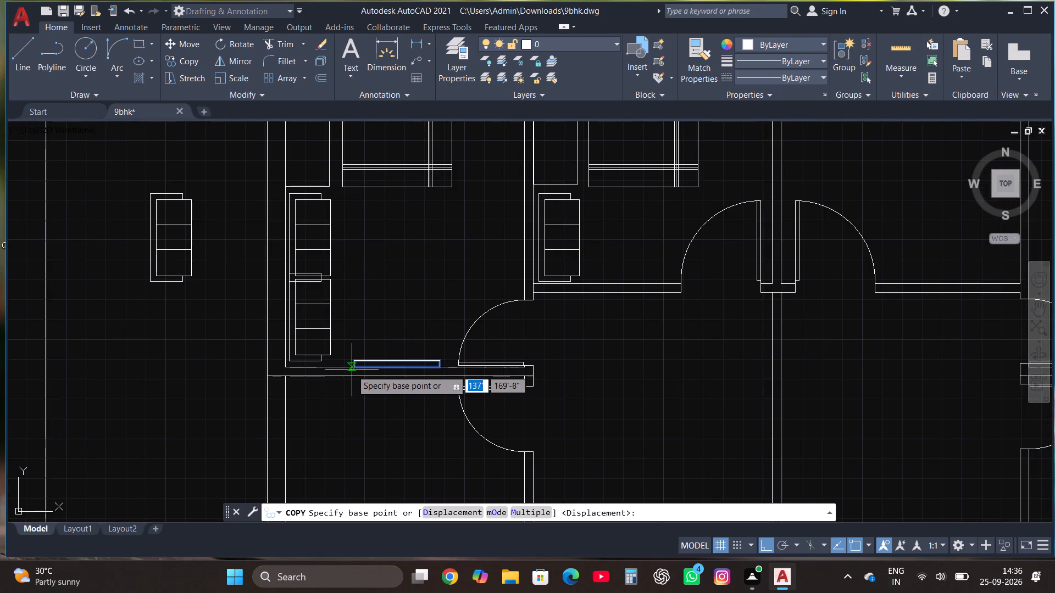
{"action": "left_click", "coordinate": [353, 369]}
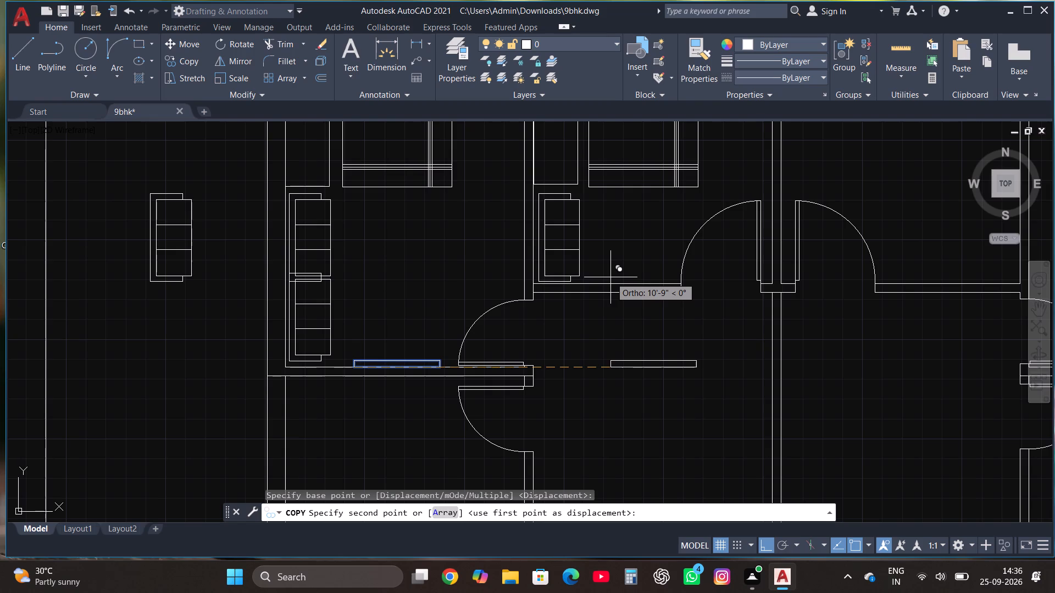
{"action": "key", "text": "F8"}
{"action": "scroll", "coordinate": [608, 278], "scroll_direction": "up", "scroll_amount": 2}
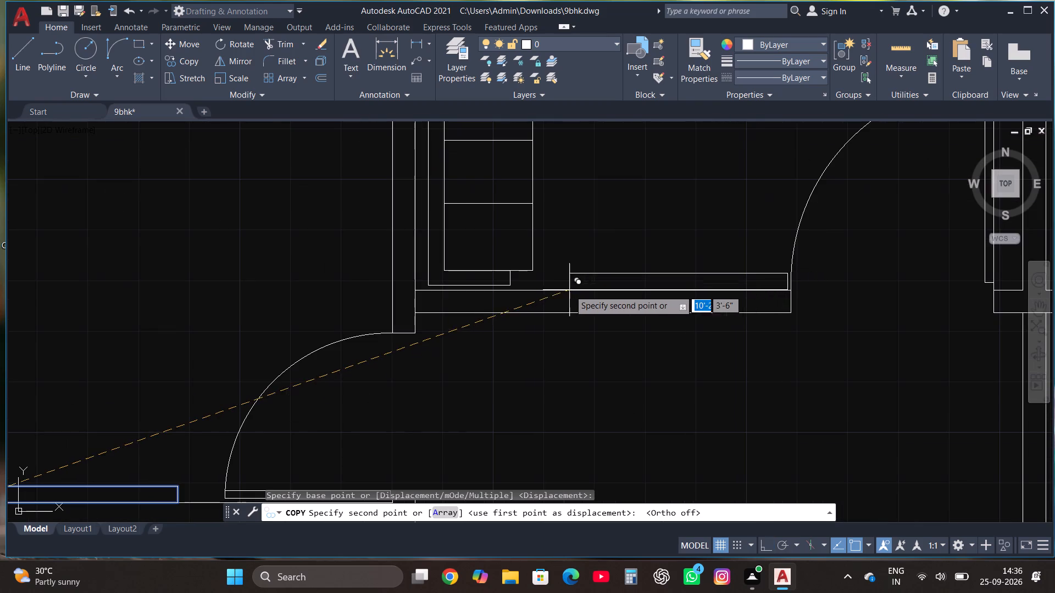
{"action": "left_click", "coordinate": [554, 290]}
{"action": "scroll", "coordinate": [542, 314], "scroll_direction": "down", "scroll_amount": 5}
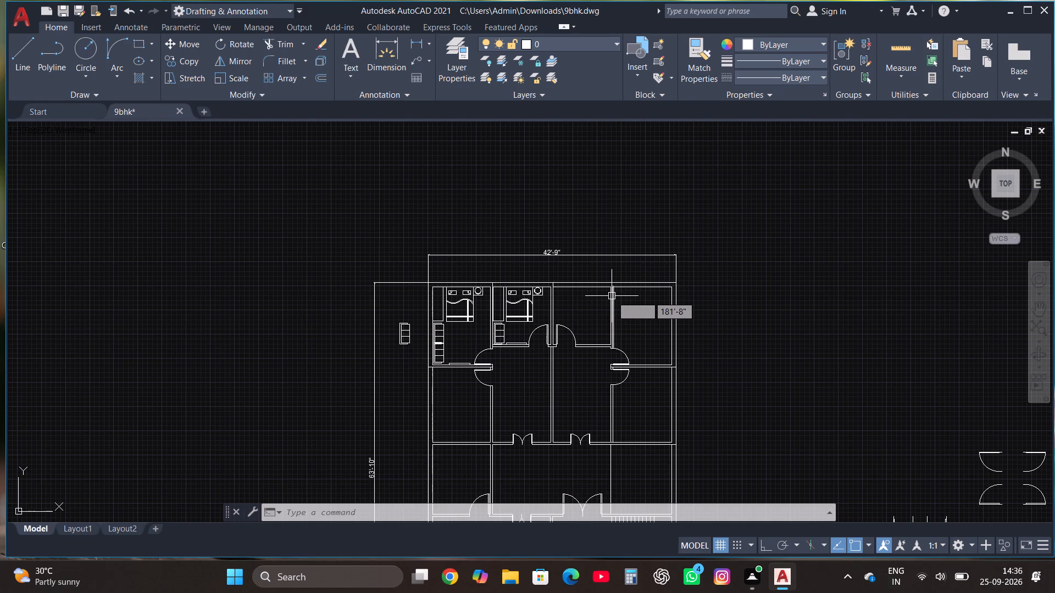
Mirror the second bedroom's bed, bedside table, wardrobe, sofa and wall unit into the third bedroom about the shared wall's east face, keeping the originals.
{"action": "scroll", "coordinate": [515, 314], "scroll_direction": "up", "scroll_amount": 2}
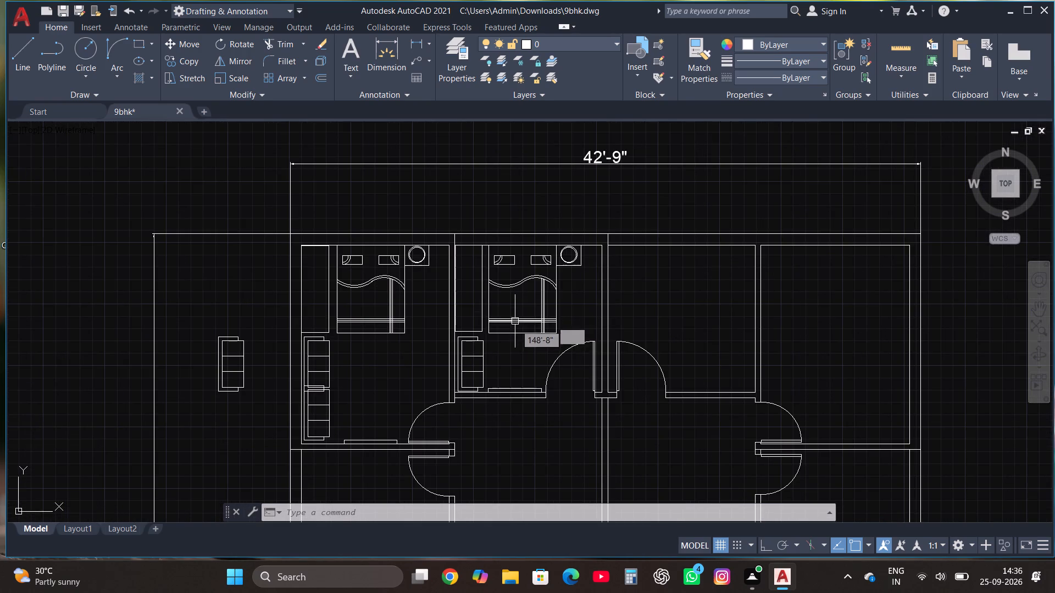
{"action": "scroll", "coordinate": [518, 375], "scroll_direction": "up", "scroll_amount": 1}
{"action": "left_click", "coordinate": [521, 396]}
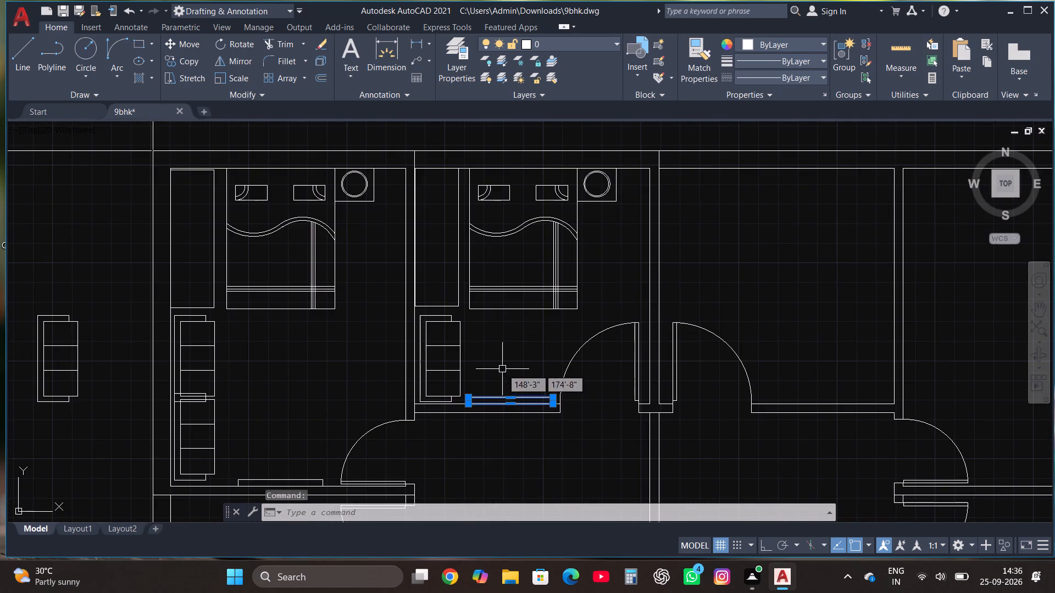
{"action": "scroll", "coordinate": [396, 389], "scroll_direction": "up", "scroll_amount": 1}
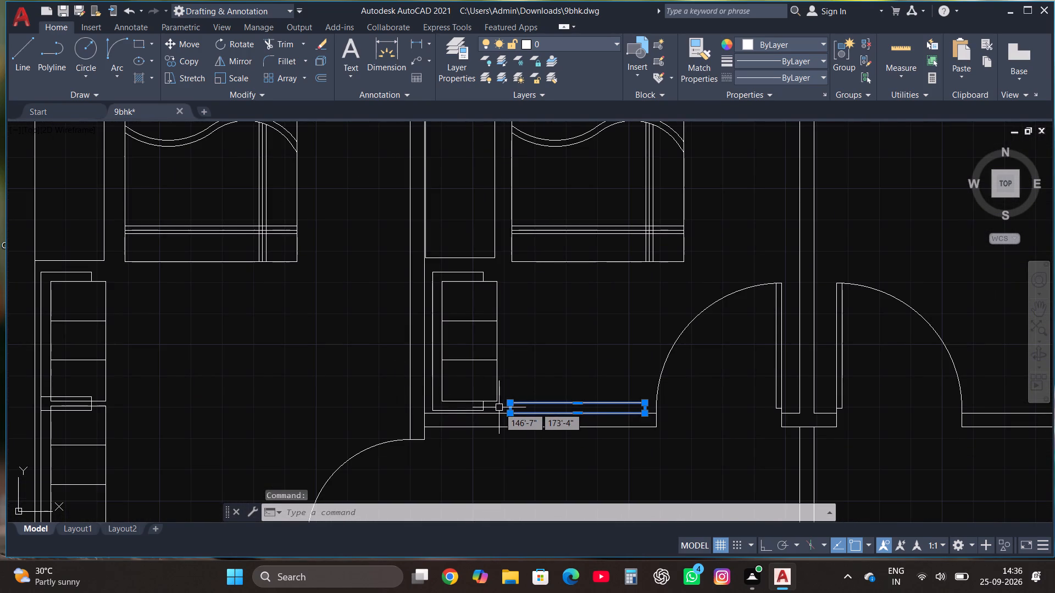
{"action": "left_click", "coordinate": [498, 408]}
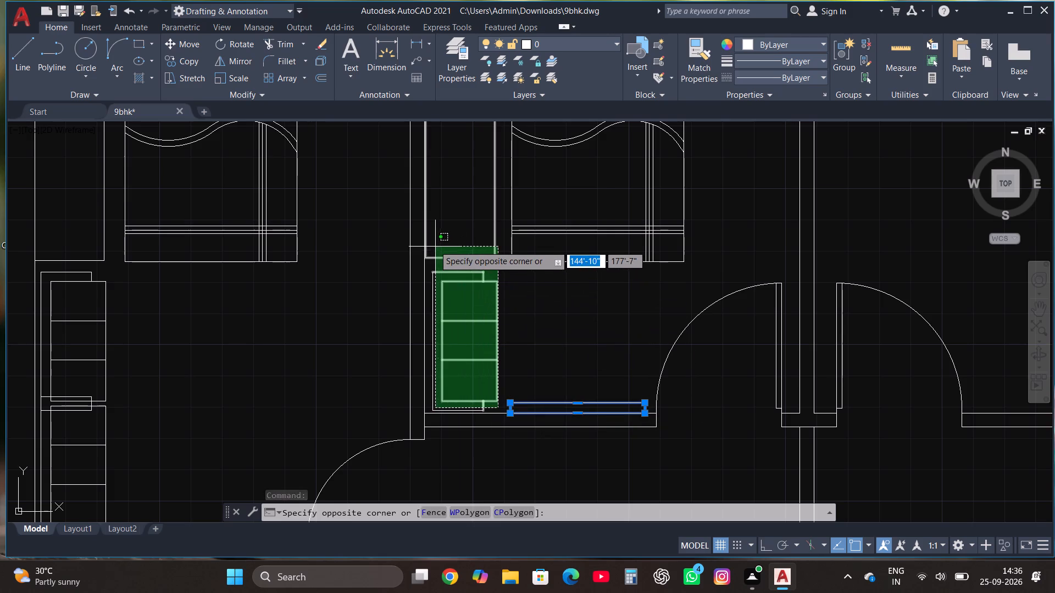
{"action": "left_click", "coordinate": [431, 244]}
{"action": "scroll", "coordinate": [519, 352], "scroll_direction": "down", "scroll_amount": 2}
{"action": "scroll", "coordinate": [545, 329], "scroll_direction": "up", "scroll_amount": 1}
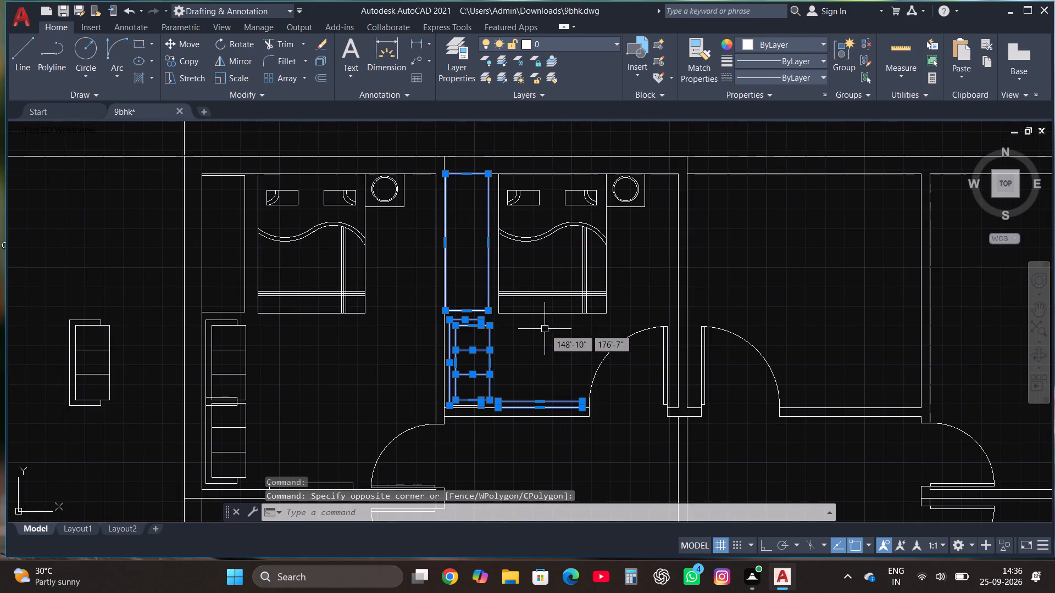
{"action": "left_click", "coordinate": [628, 323]}
{"action": "left_click", "coordinate": [488, 189]}
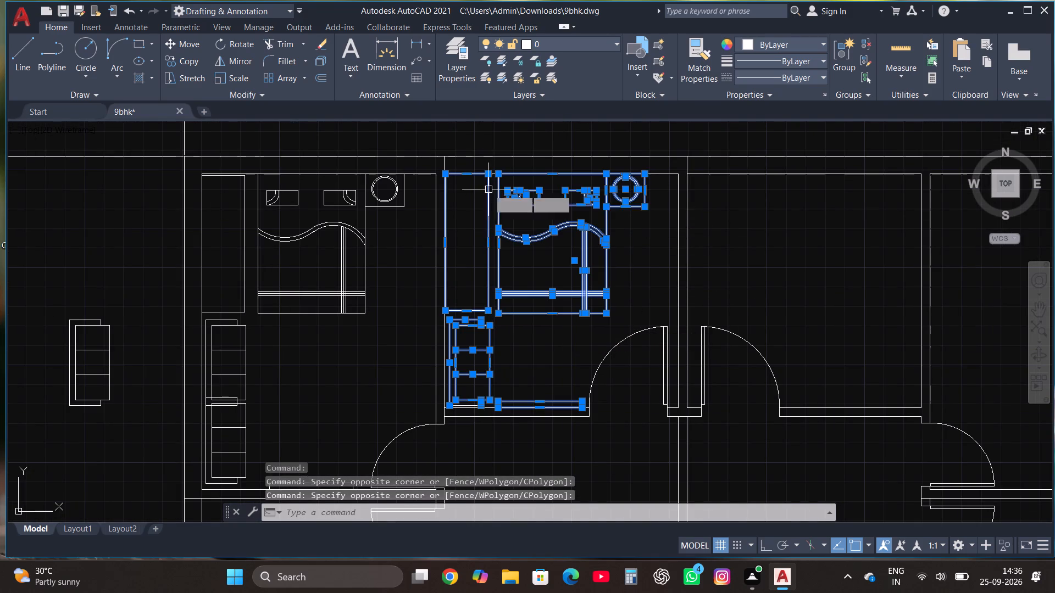
{"action": "left_click", "coordinate": [238, 57]}
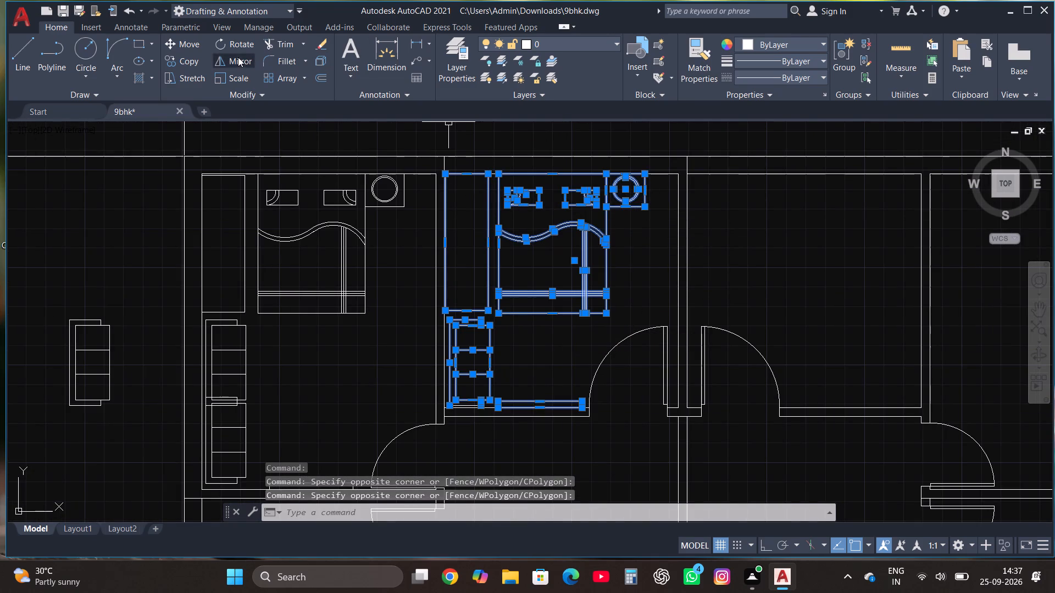
{"action": "scroll", "coordinate": [403, 230], "scroll_direction": "down", "scroll_amount": 1}
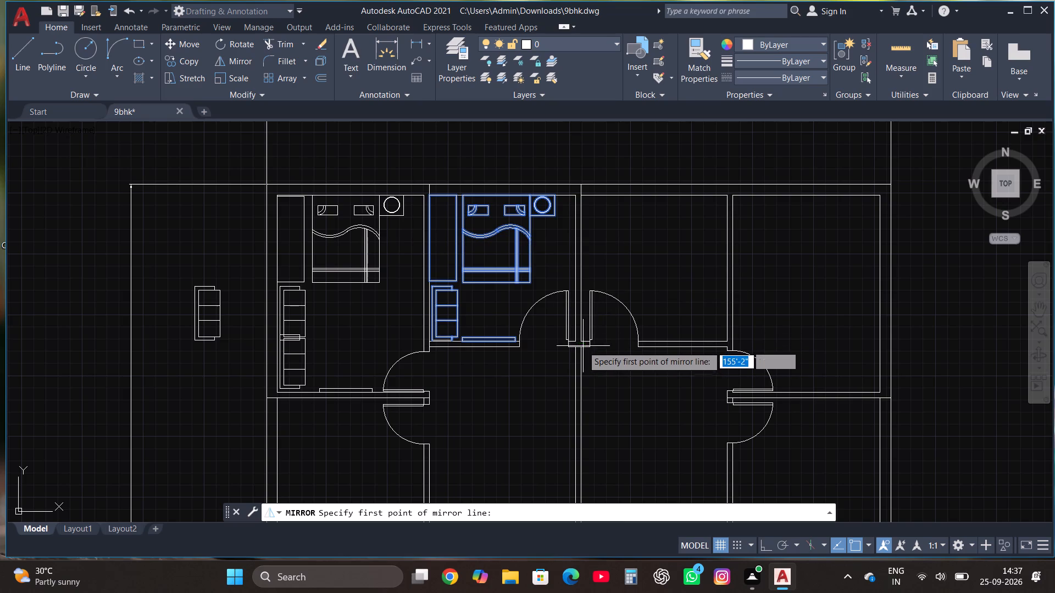
{"action": "left_click", "coordinate": [580, 345]}
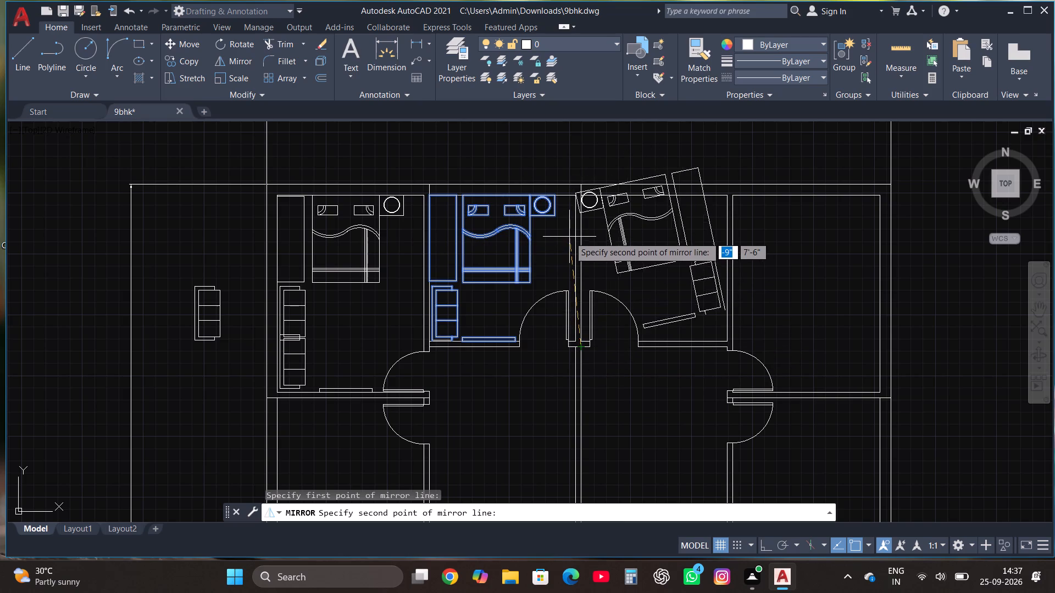
{"action": "key", "text": "F8"}
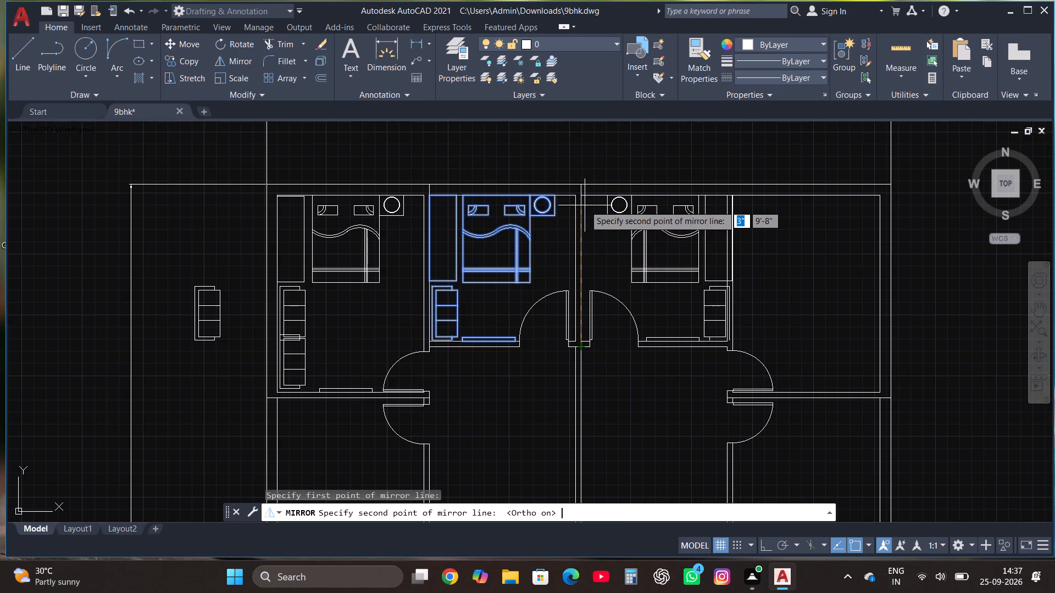
{"action": "left_click", "coordinate": [585, 205]}
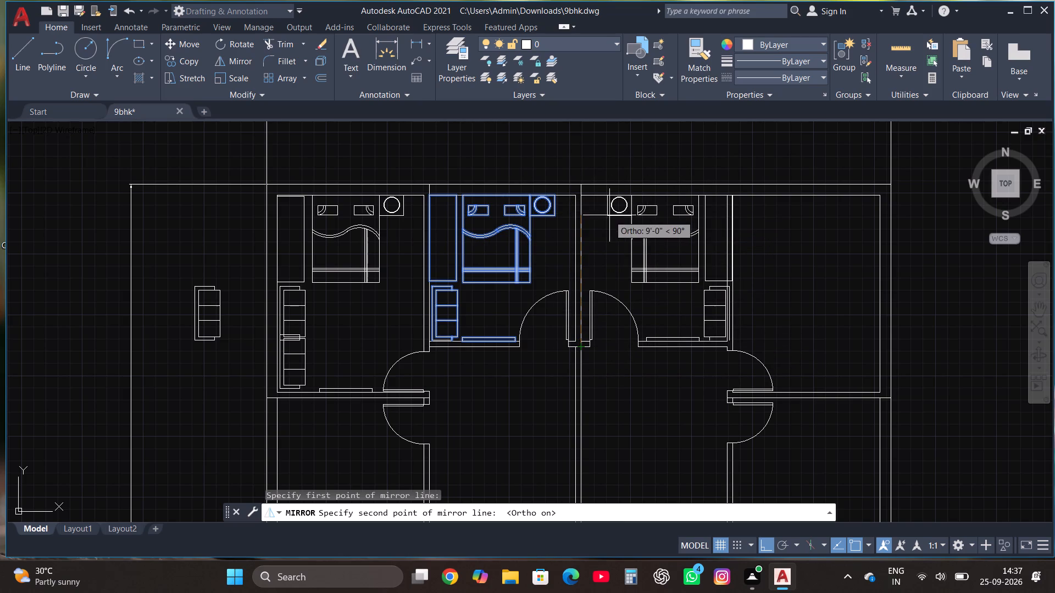
{"action": "left_click", "coordinate": [613, 253]}
{"action": "left_click_drag", "start_coordinate": [641, 303], "coordinate": [613, 253]}
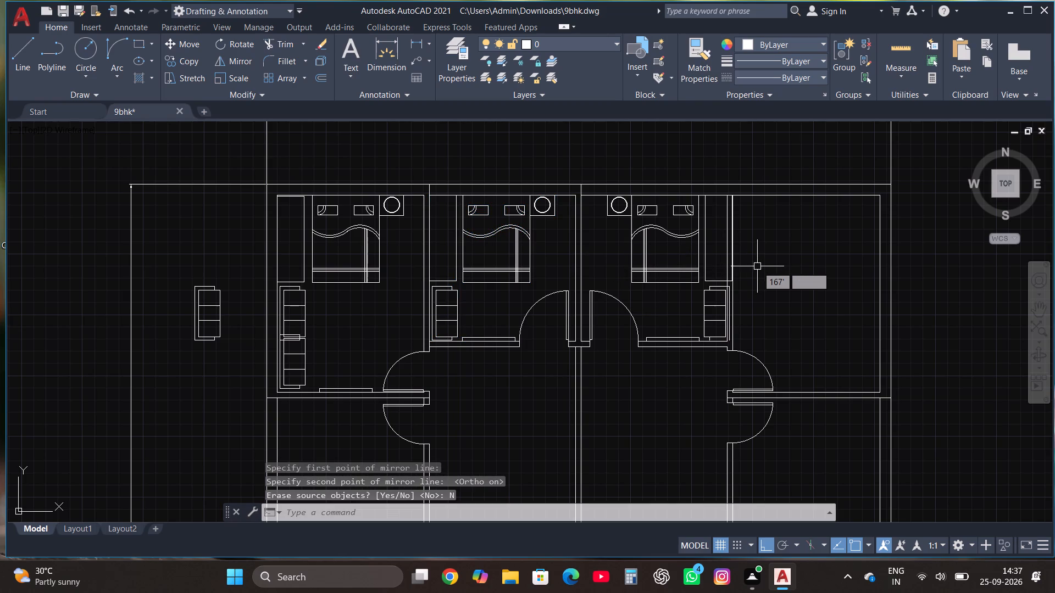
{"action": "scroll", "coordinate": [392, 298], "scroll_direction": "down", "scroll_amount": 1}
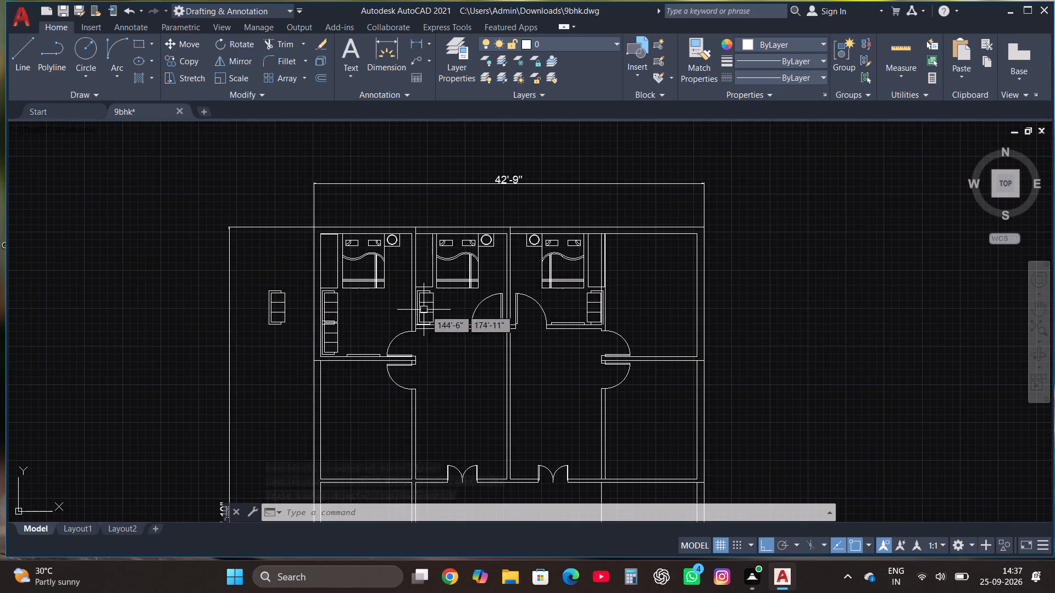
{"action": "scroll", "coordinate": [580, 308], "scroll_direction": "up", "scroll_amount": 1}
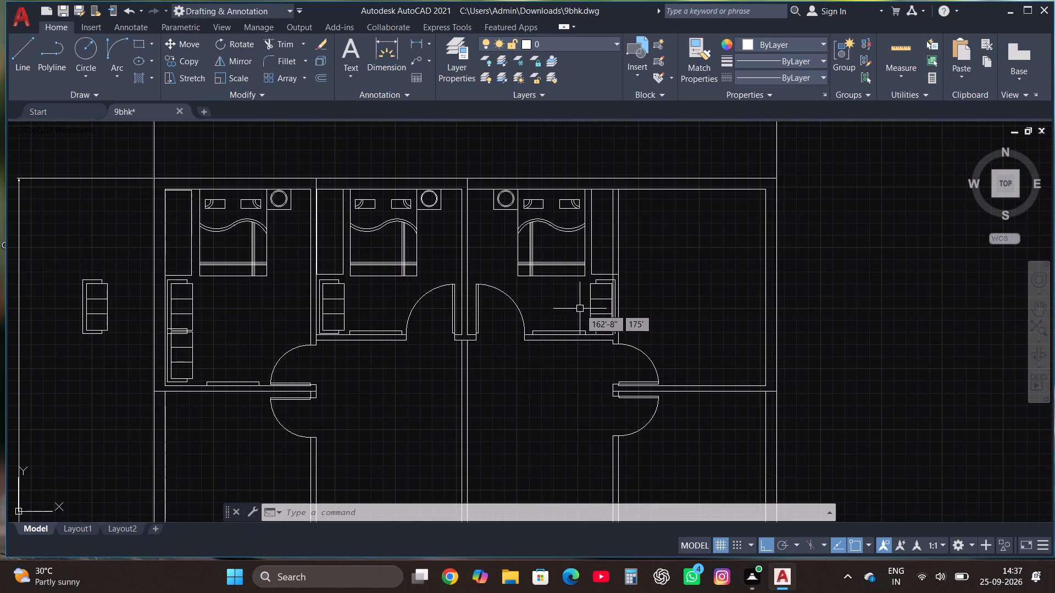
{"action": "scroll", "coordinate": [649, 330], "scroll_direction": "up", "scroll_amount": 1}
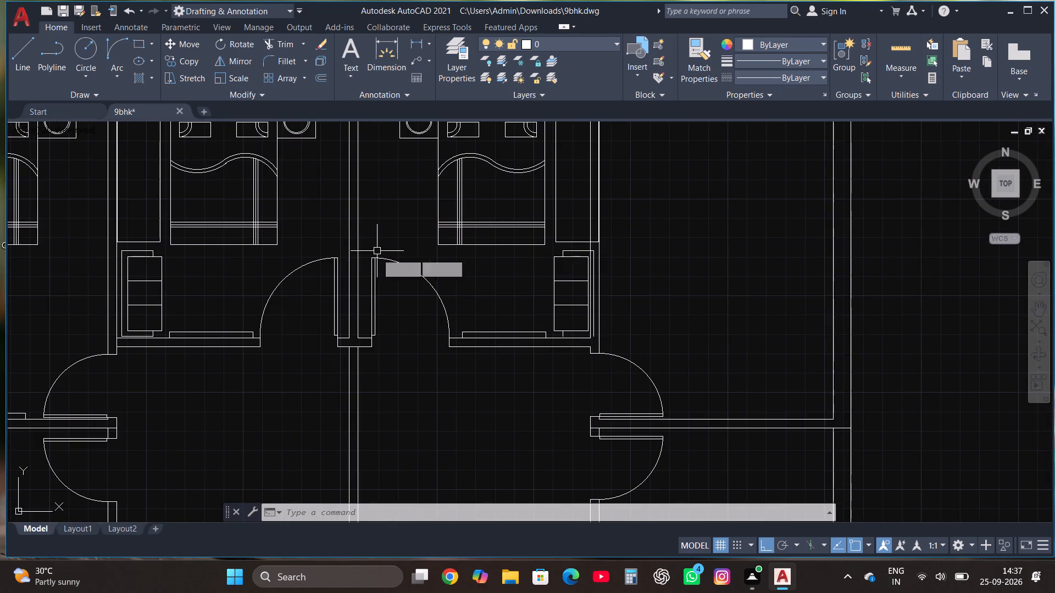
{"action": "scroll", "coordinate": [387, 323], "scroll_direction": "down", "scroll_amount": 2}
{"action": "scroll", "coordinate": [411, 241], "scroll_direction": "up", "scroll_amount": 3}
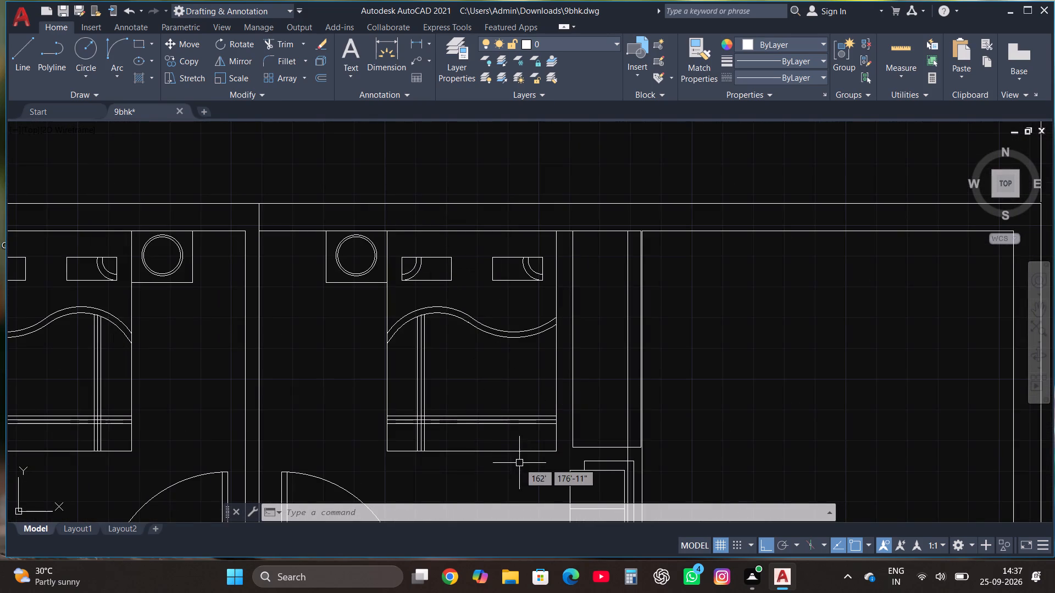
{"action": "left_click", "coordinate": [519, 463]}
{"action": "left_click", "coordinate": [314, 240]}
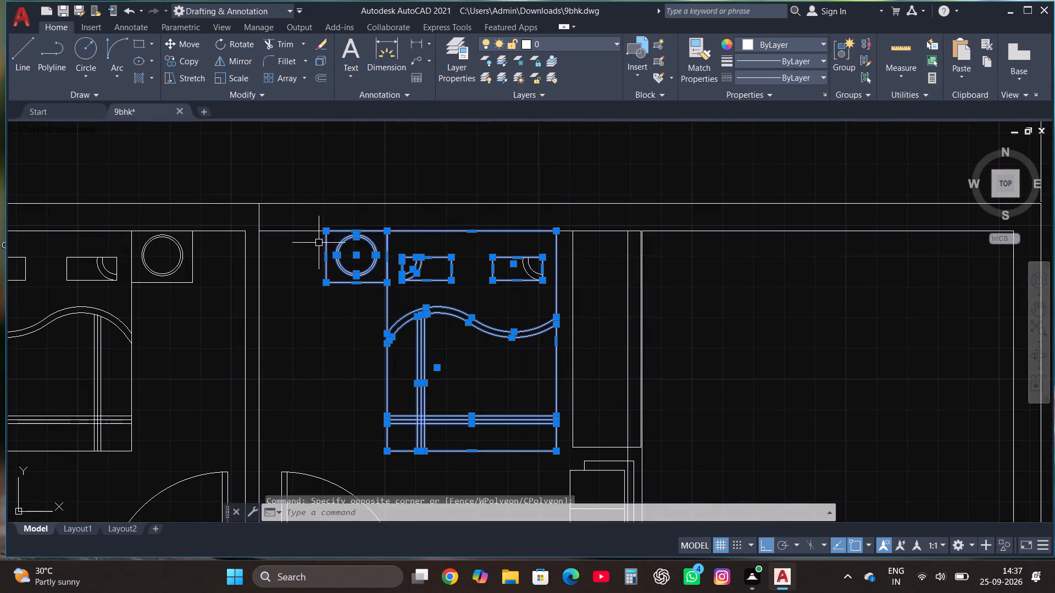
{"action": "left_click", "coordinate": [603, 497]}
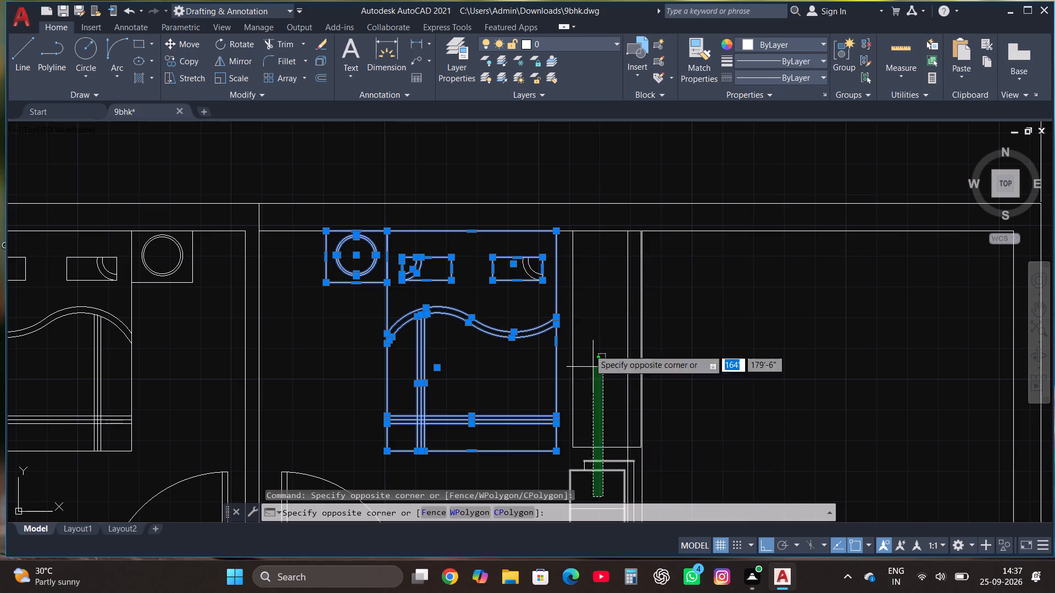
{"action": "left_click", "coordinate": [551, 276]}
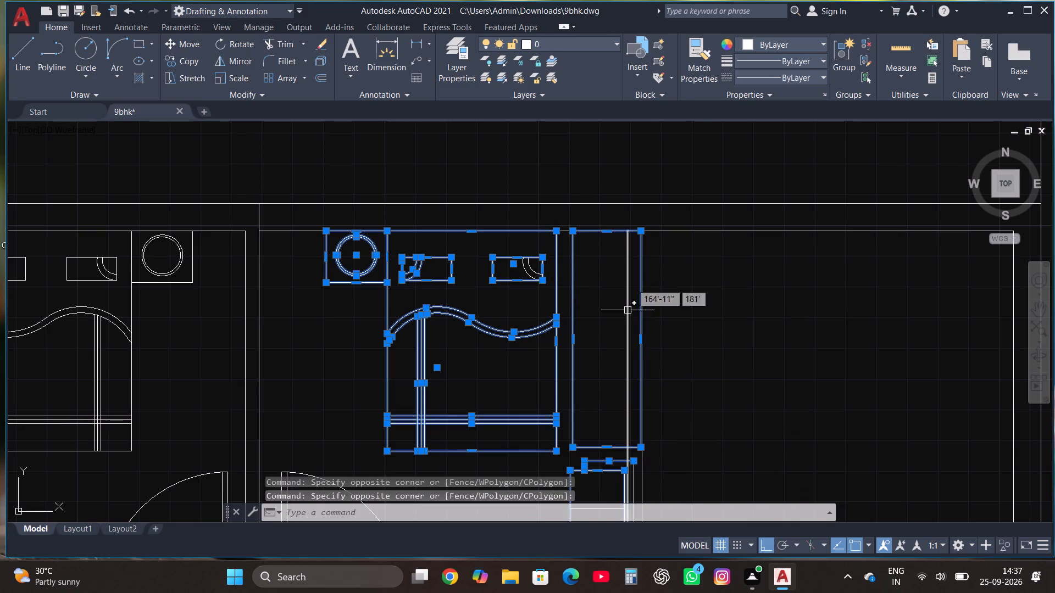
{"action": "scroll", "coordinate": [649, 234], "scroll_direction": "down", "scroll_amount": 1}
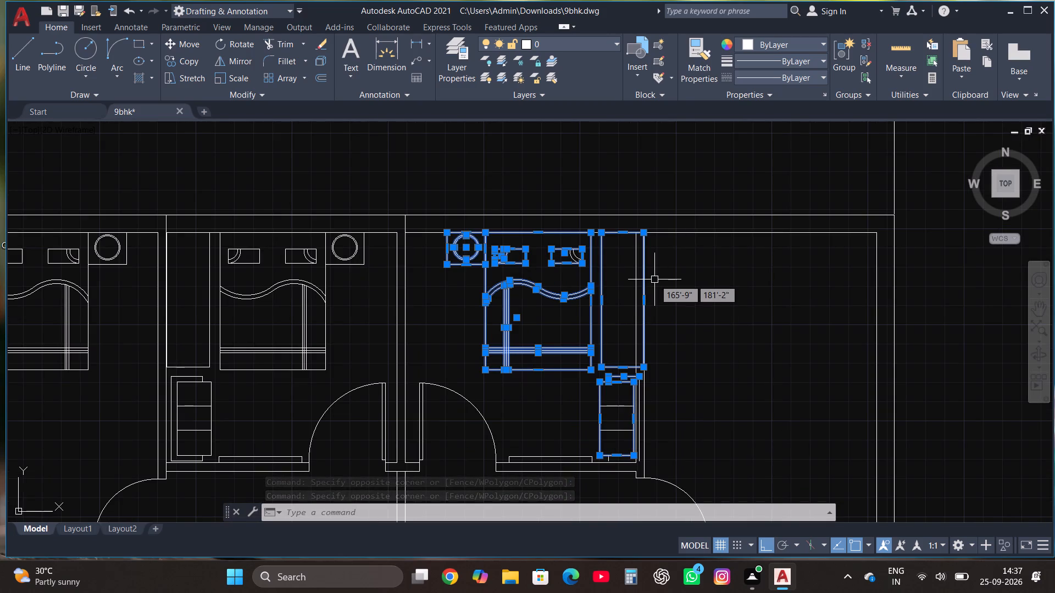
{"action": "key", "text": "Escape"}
Move the third bedroom's wardrobe west so its east edge lines up with the inner face of the room's east wall.
{"action": "left_click", "coordinate": [621, 366]}
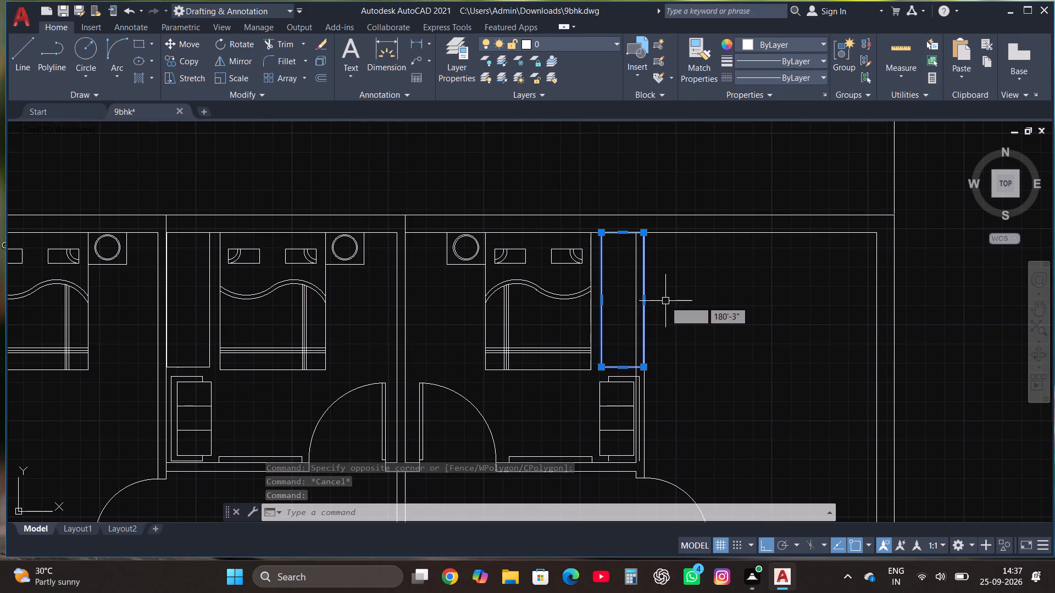
{"action": "scroll", "coordinate": [631, 287], "scroll_direction": "up", "scroll_amount": 1}
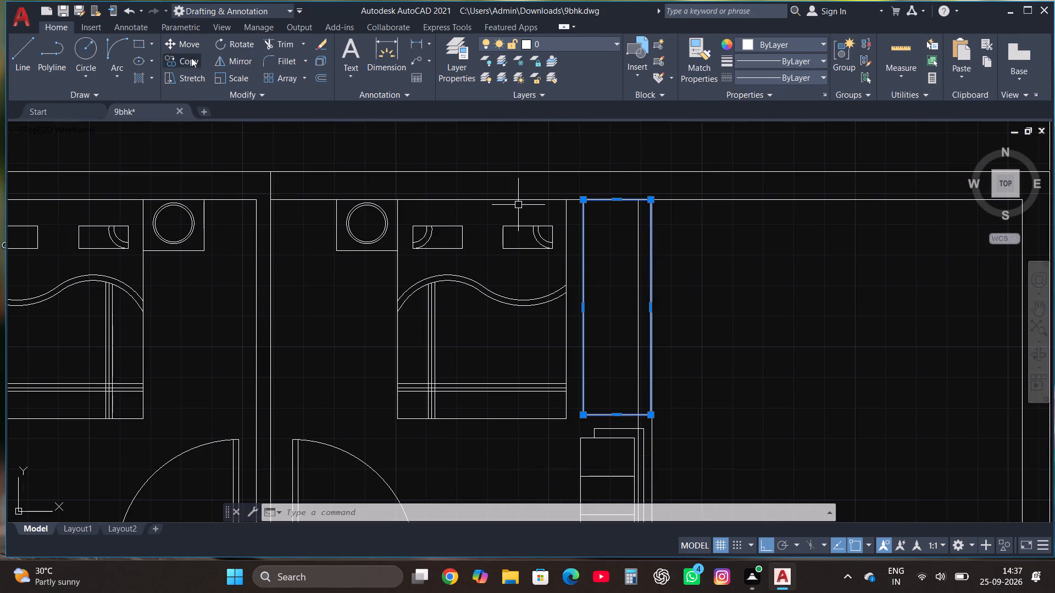
{"action": "left_click", "coordinate": [195, 43]}
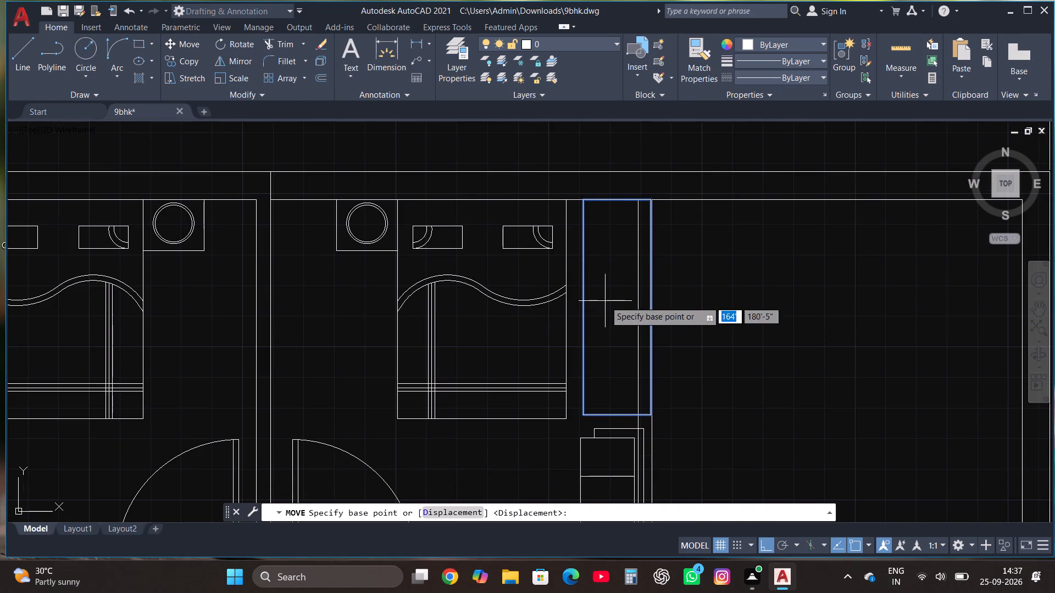
{"action": "left_click", "coordinate": [606, 301]}
{"action": "left_click", "coordinate": [593, 300]}
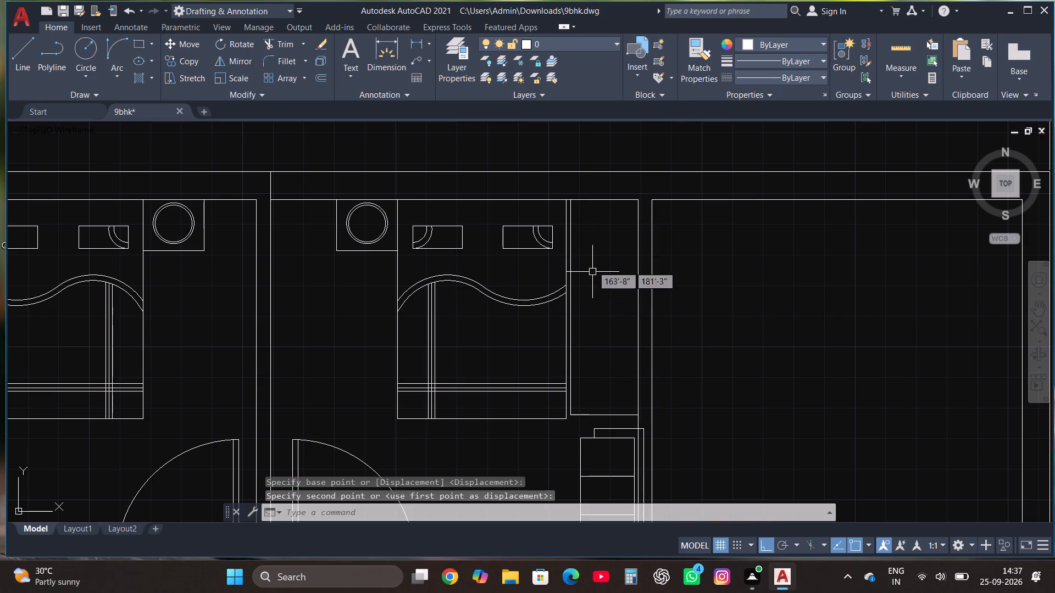
Draw a line closing the open south end of the third bedroom's sofa frame.
{"action": "scroll", "coordinate": [595, 221], "scroll_direction": "down", "scroll_amount": 2}
{"action": "scroll", "coordinate": [598, 361], "scroll_direction": "up", "scroll_amount": 3}
{"action": "scroll", "coordinate": [611, 325], "scroll_direction": "down", "scroll_amount": 2}
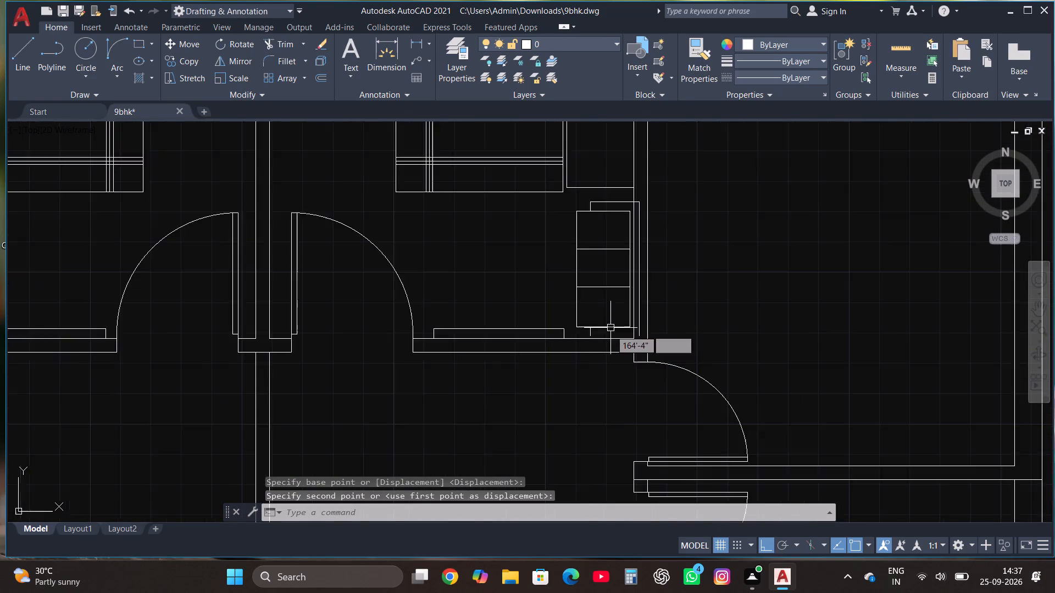
{"action": "scroll", "coordinate": [623, 282], "scroll_direction": "up", "scroll_amount": 1}
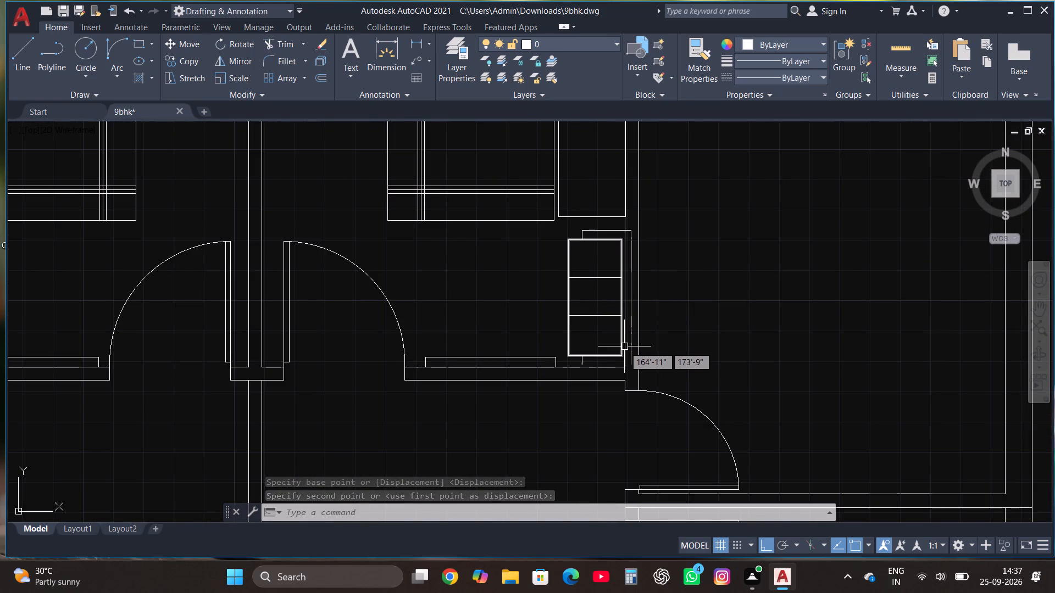
{"action": "scroll", "coordinate": [613, 362], "scroll_direction": "up", "scroll_amount": 1}
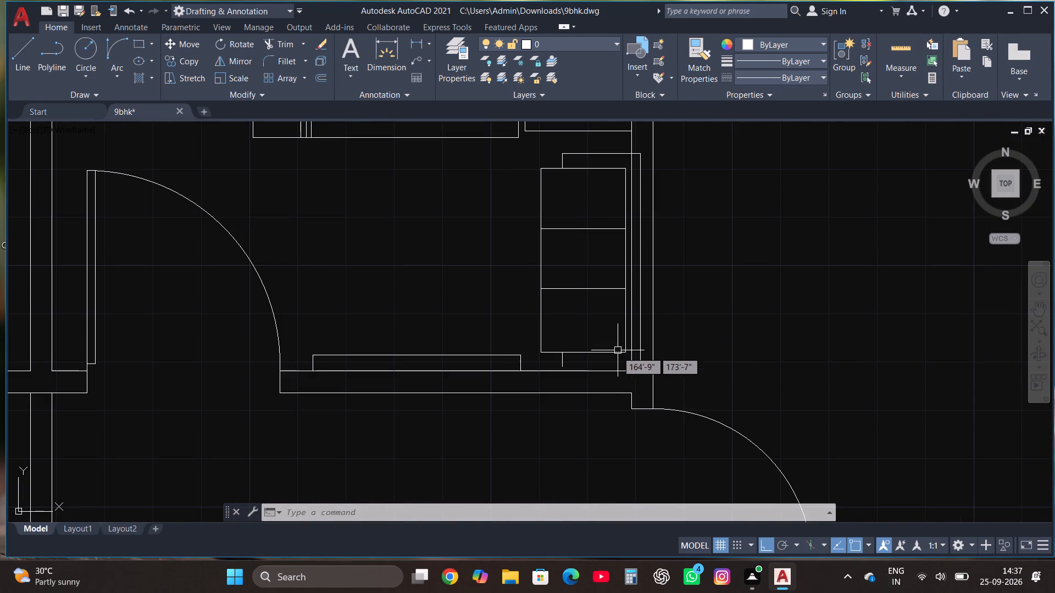
{"action": "left_click", "coordinate": [19, 44]}
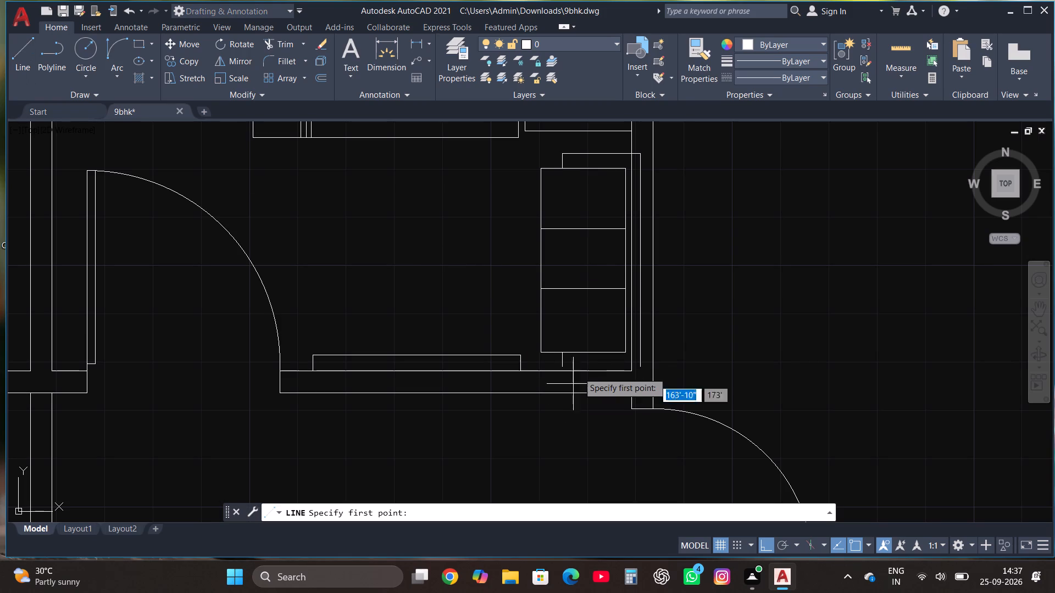
{"action": "left_click", "coordinate": [563, 367]}
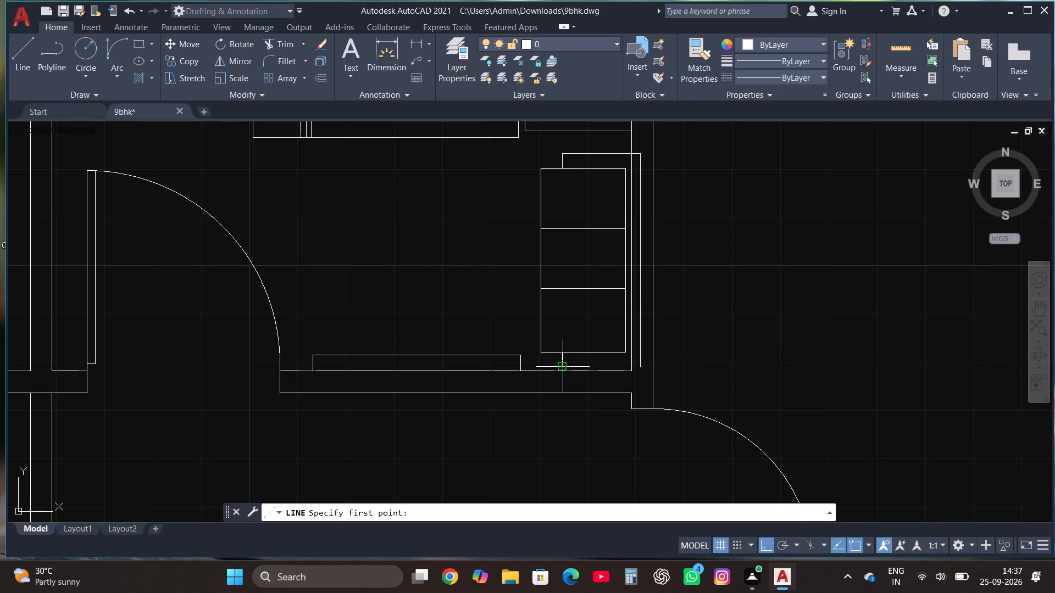
{"action": "left_click", "coordinate": [643, 366]}
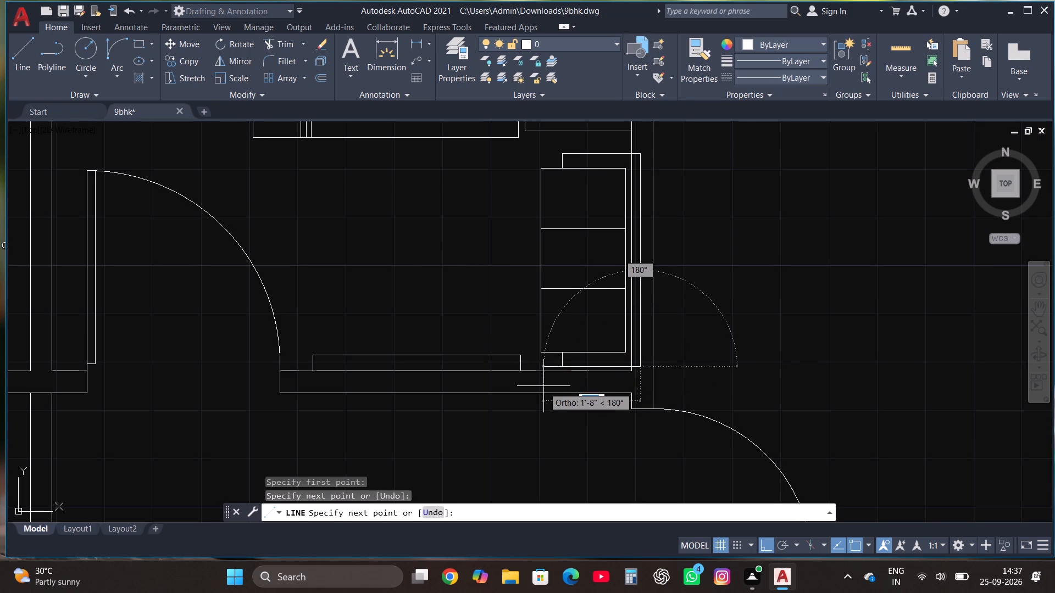
{"action": "key", "text": "Escape"}
Move the third bedroom's whole sofa a few inches west, clear of the east wall's inner face.
{"action": "scroll", "coordinate": [543, 392], "scroll_direction": "down", "scroll_amount": 1}
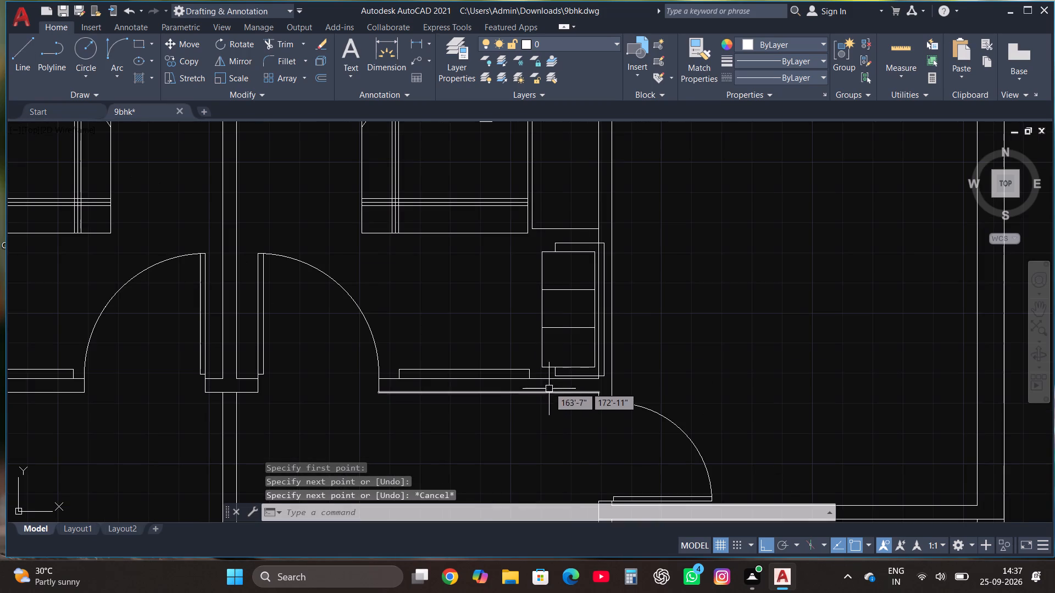
{"action": "scroll", "coordinate": [583, 348], "scroll_direction": "up", "scroll_amount": 1}
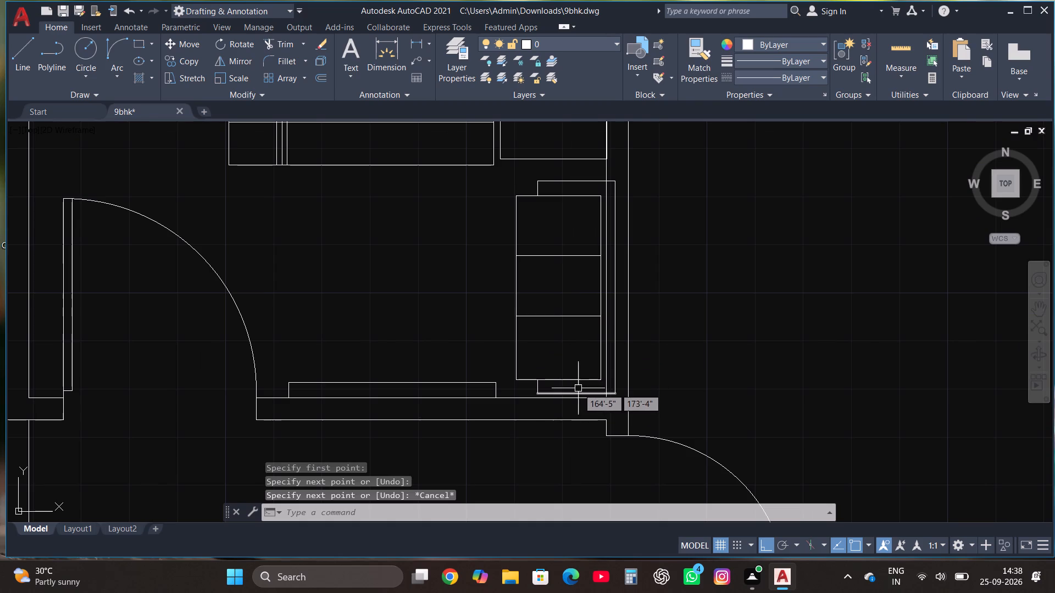
{"action": "left_click", "coordinate": [578, 388]}
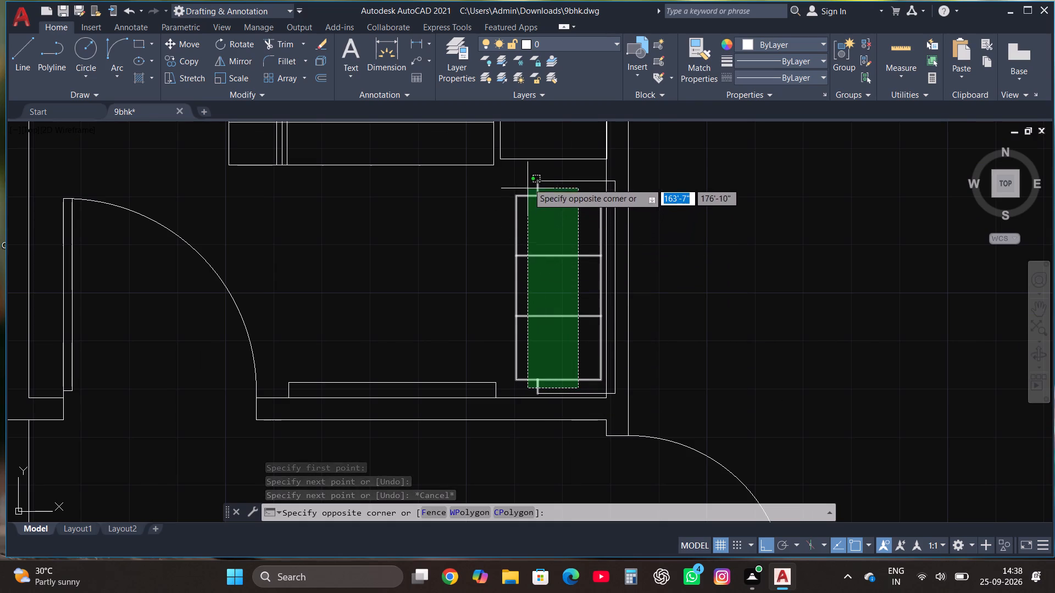
{"action": "left_click", "coordinate": [530, 177]}
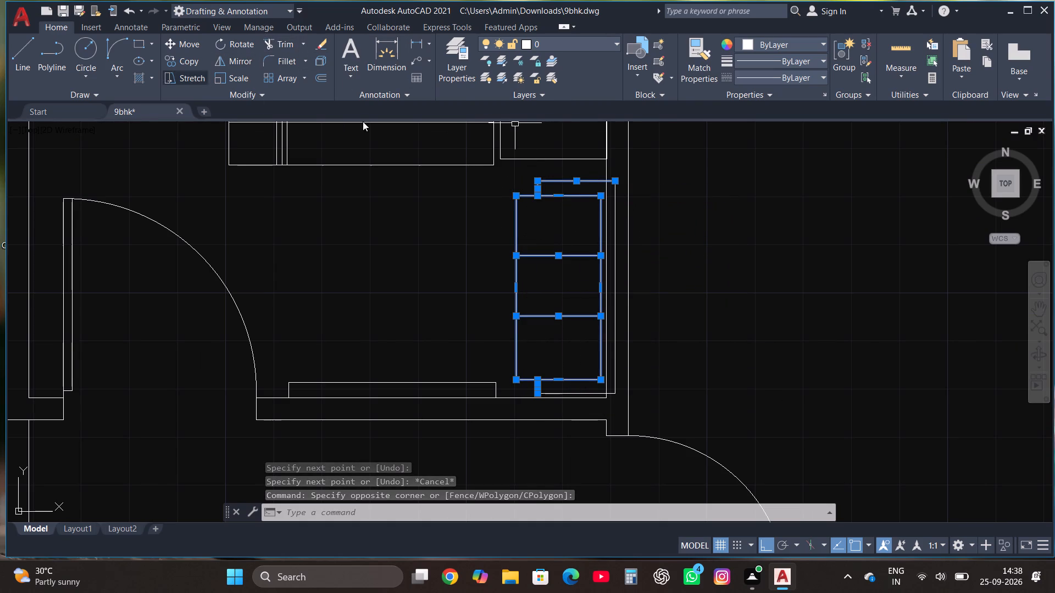
{"action": "left_click", "coordinate": [618, 251]}
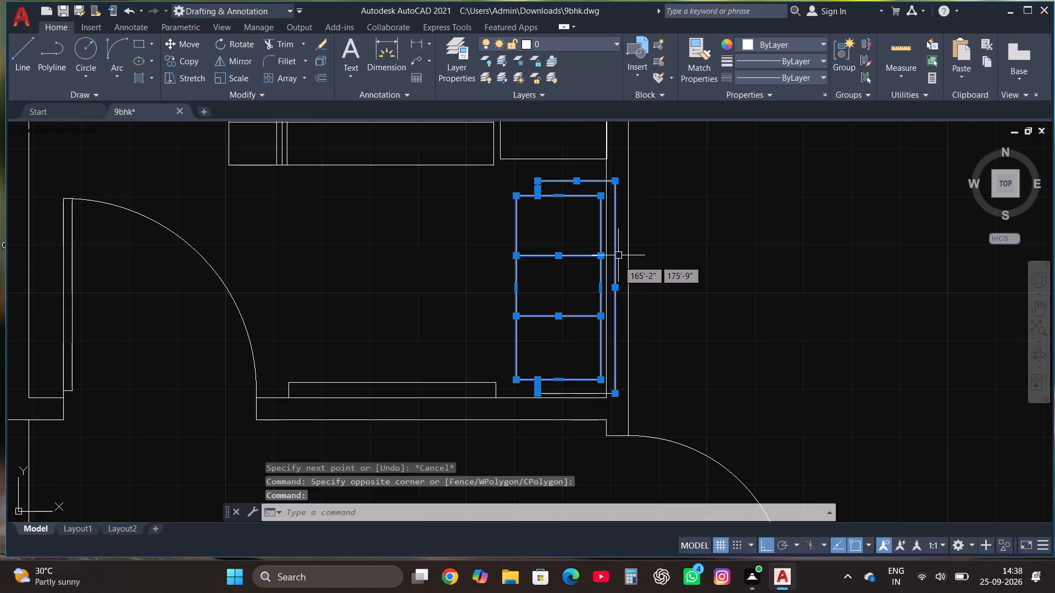
{"action": "left_click", "coordinate": [579, 394]}
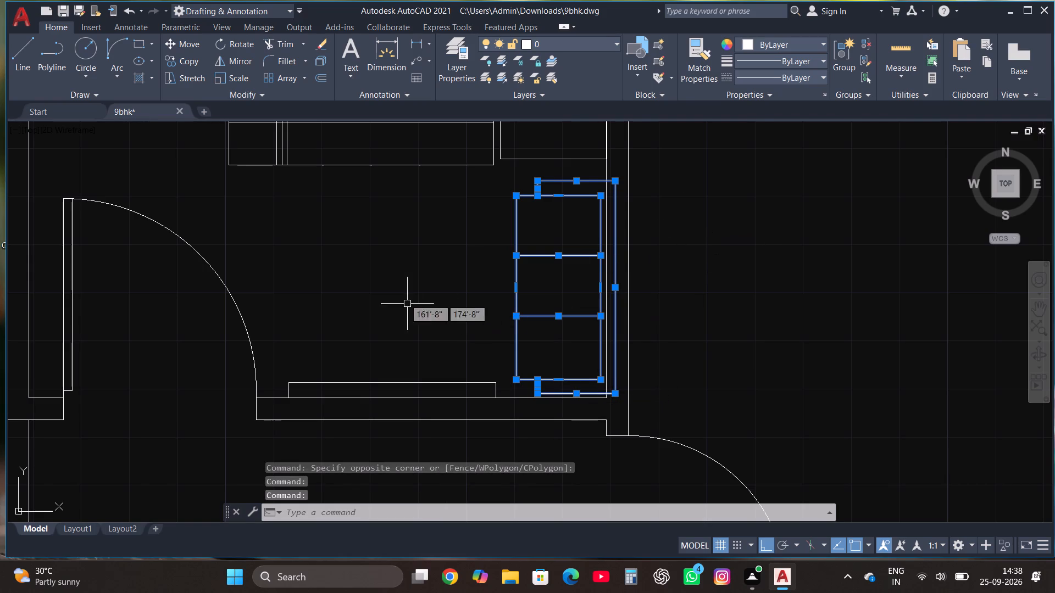
{"action": "left_click", "coordinate": [195, 44]}
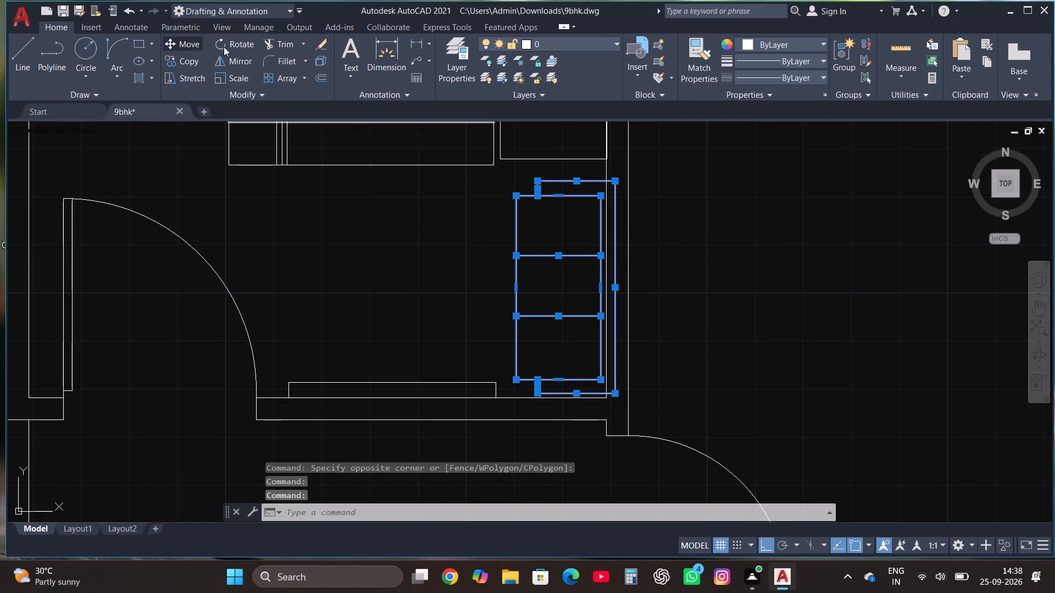
{"action": "left_click", "coordinate": [552, 269]}
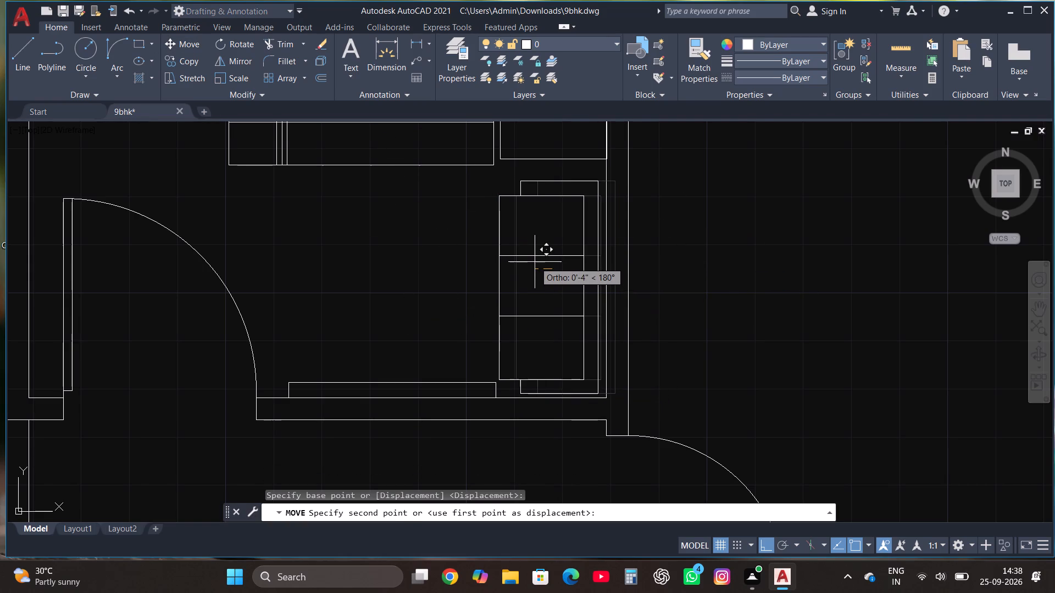
{"action": "left_click", "coordinate": [538, 261]}
Copy the third bedroom's bed, bedside table, wardrobe, sofa and wall unit into the fourth bedroom, with the wardrobe in its northeast inner corner.
{"action": "scroll", "coordinate": [323, 312], "scroll_direction": "down", "scroll_amount": 2}
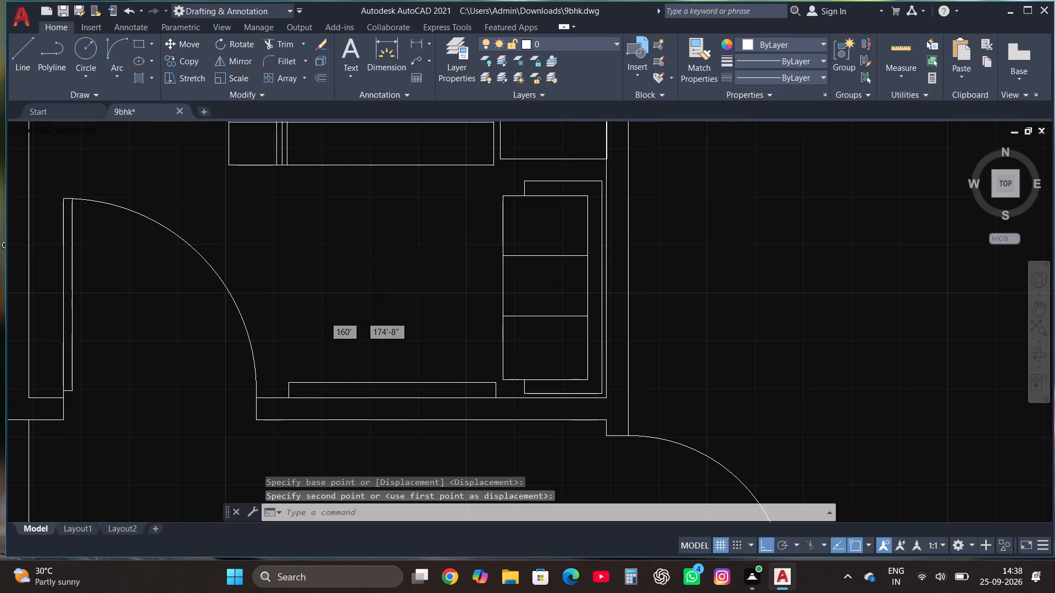
{"action": "scroll", "coordinate": [326, 320], "scroll_direction": "down", "scroll_amount": 2}
{"action": "scroll", "coordinate": [337, 271], "scroll_direction": "up", "scroll_amount": 2}
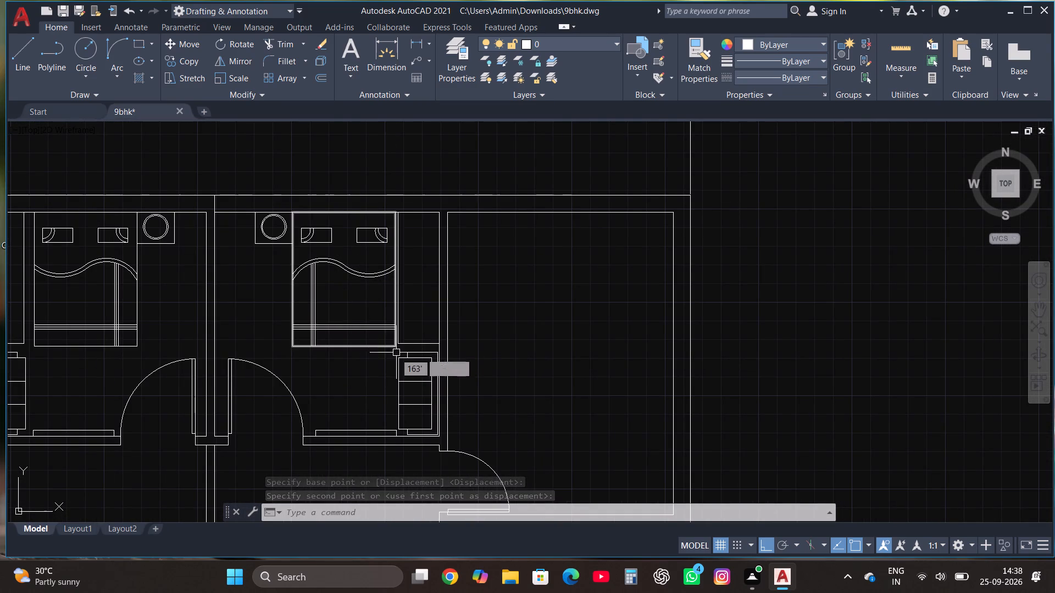
{"action": "left_click", "coordinate": [394, 355]}
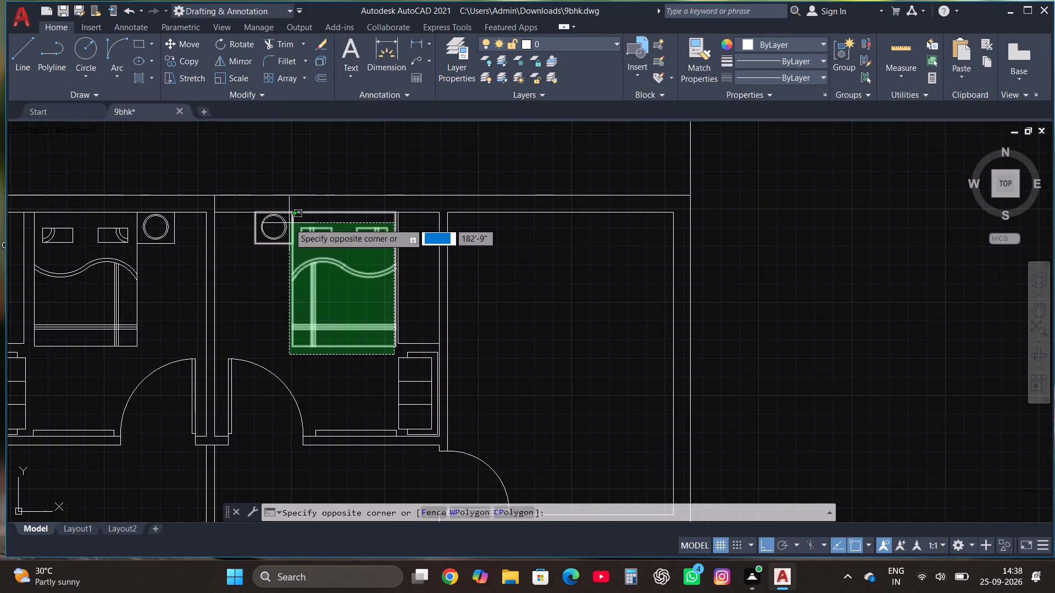
{"action": "left_click", "coordinate": [289, 224]}
{"action": "left_click", "coordinate": [270, 259]}
{"action": "left_click", "coordinate": [268, 228]}
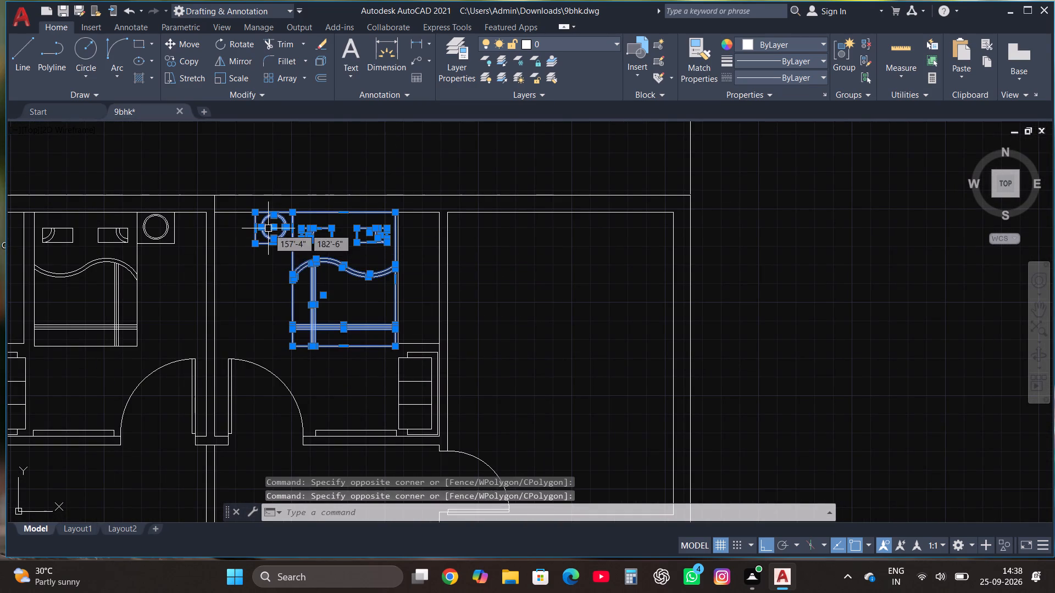
{"action": "left_click", "coordinate": [419, 350]}
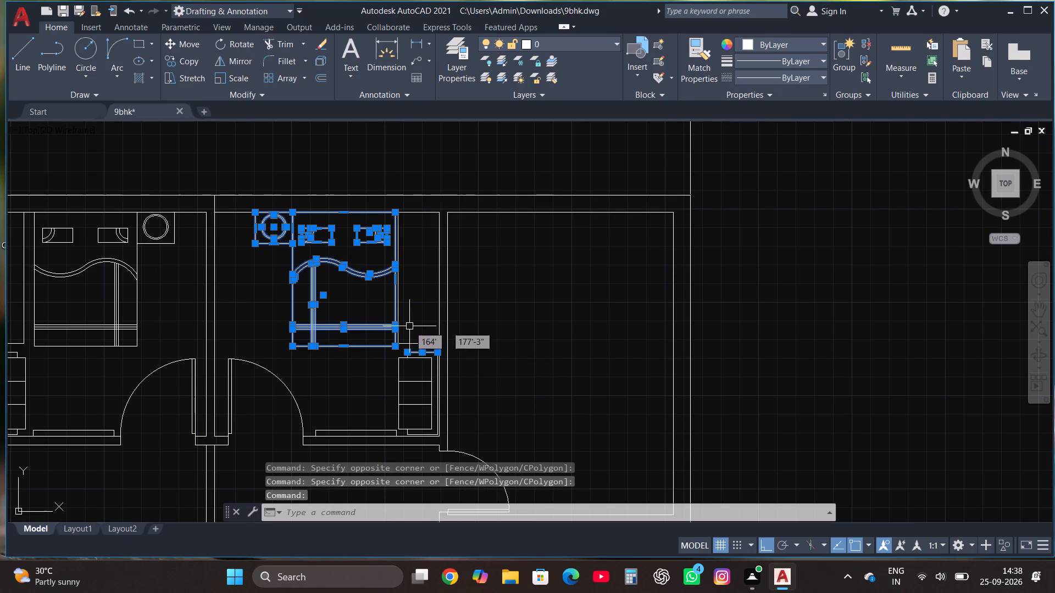
{"action": "left_click", "coordinate": [412, 345]}
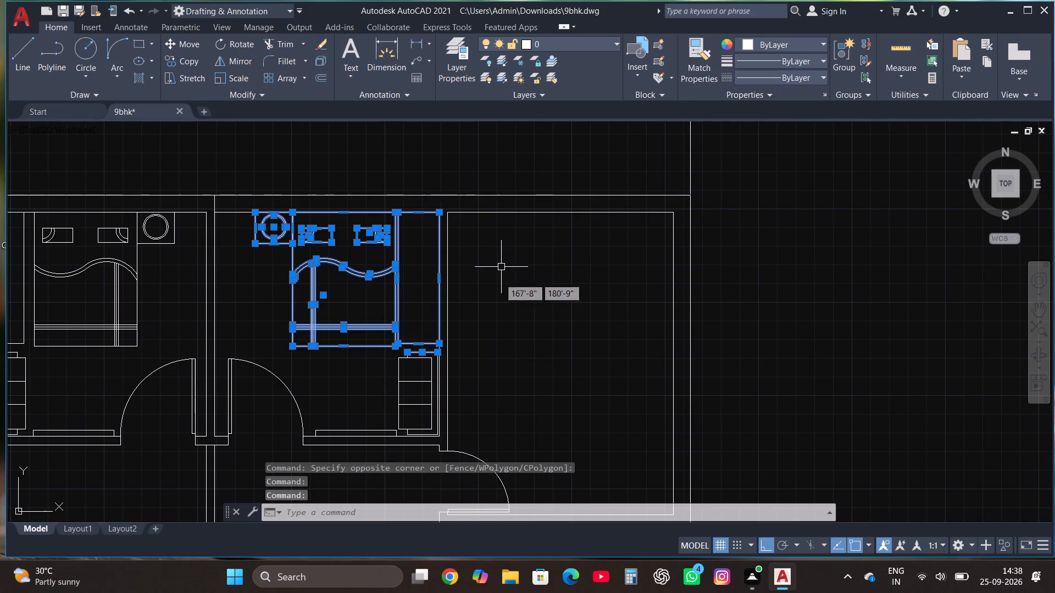
{"action": "scroll", "coordinate": [421, 437], "scroll_direction": "up", "scroll_amount": 2}
{"action": "left_click", "coordinate": [450, 426]}
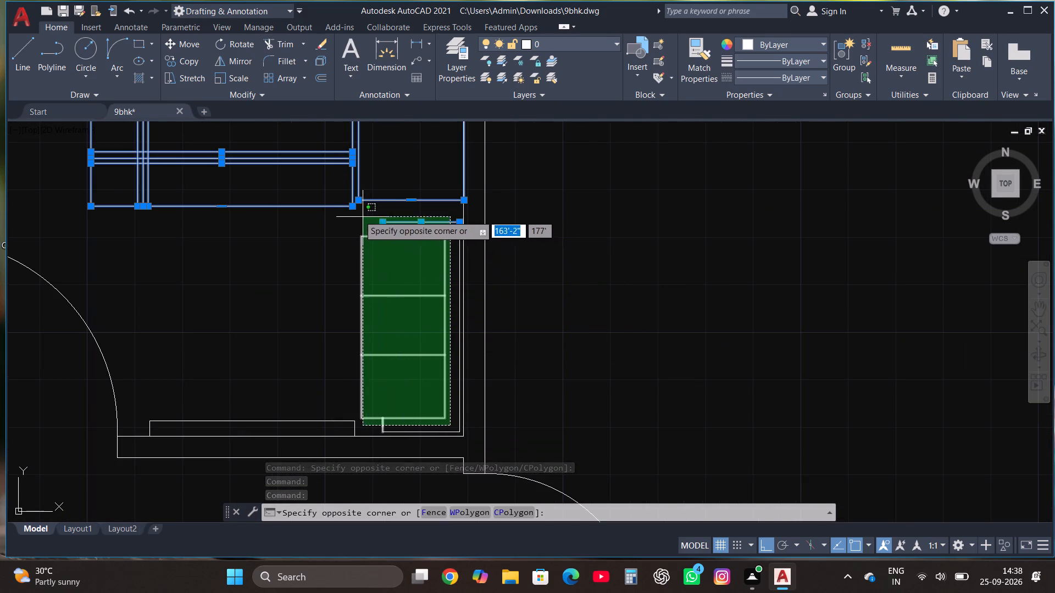
{"action": "left_click", "coordinate": [335, 211]}
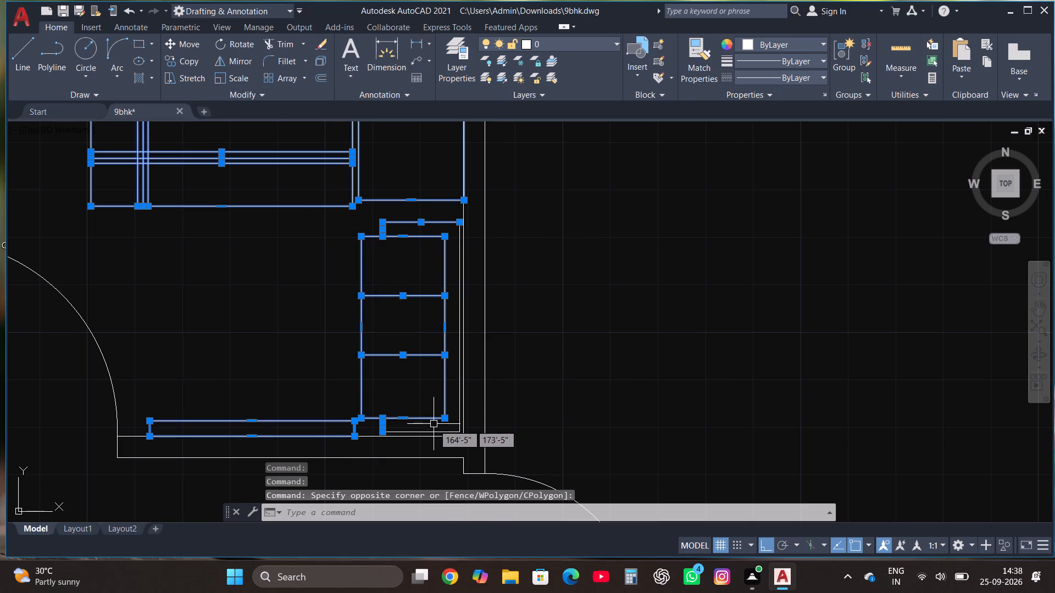
{"action": "left_click", "coordinate": [435, 431]}
{"action": "left_click", "coordinate": [459, 390]}
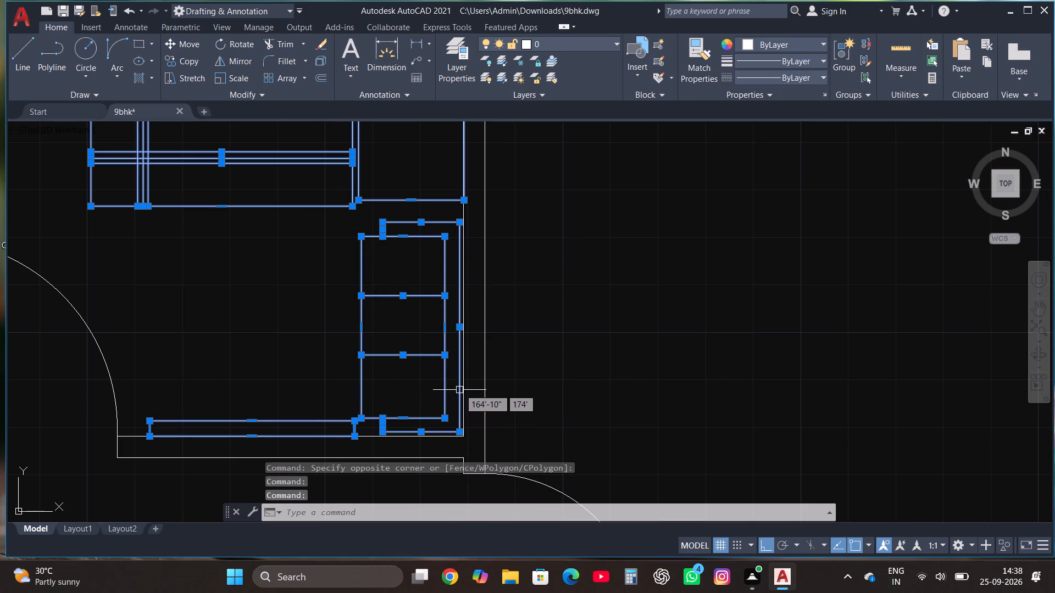
{"action": "scroll", "coordinate": [526, 306], "scroll_direction": "down", "scroll_amount": 3}
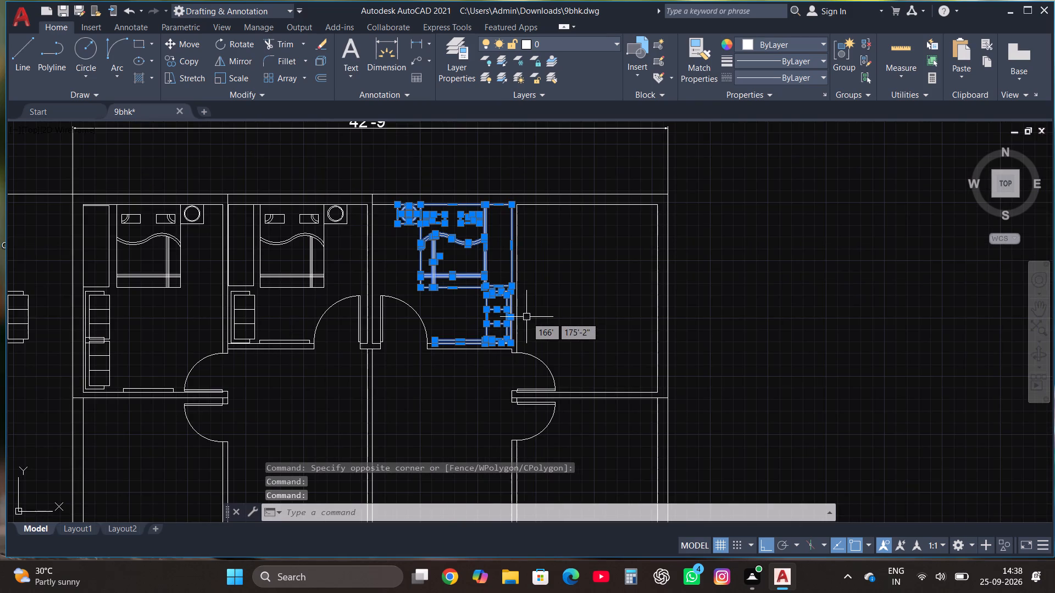
{"action": "left_click", "coordinate": [187, 61]}
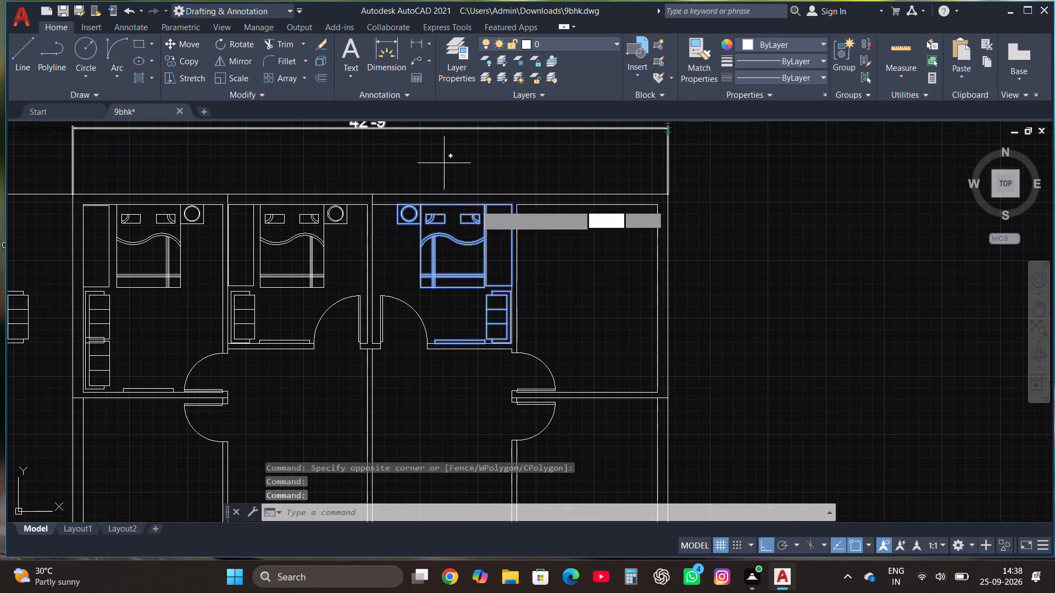
{"action": "left_click", "coordinate": [511, 205]}
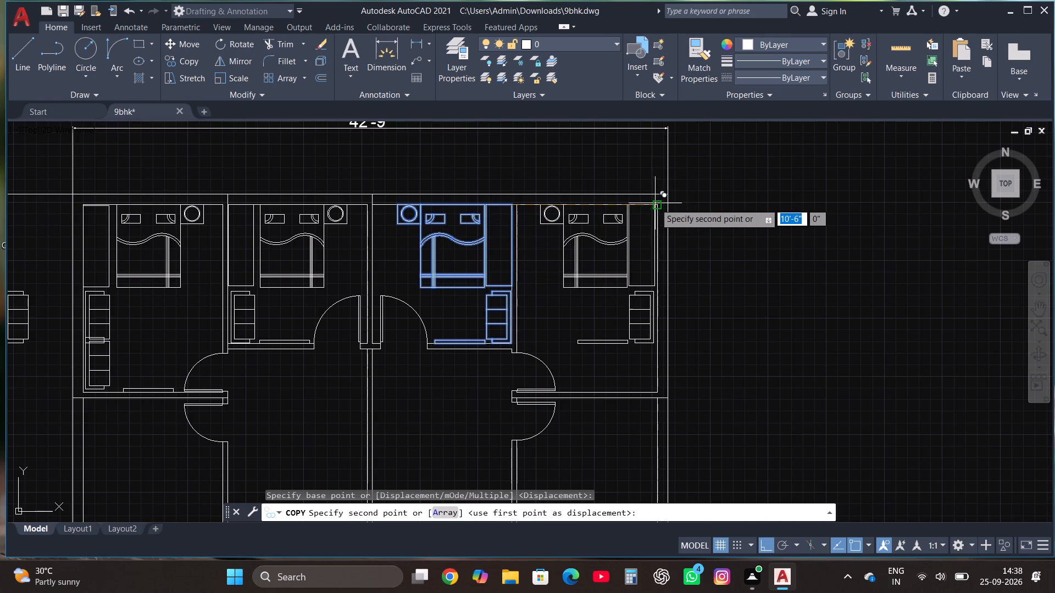
{"action": "left_click", "coordinate": [656, 203]}
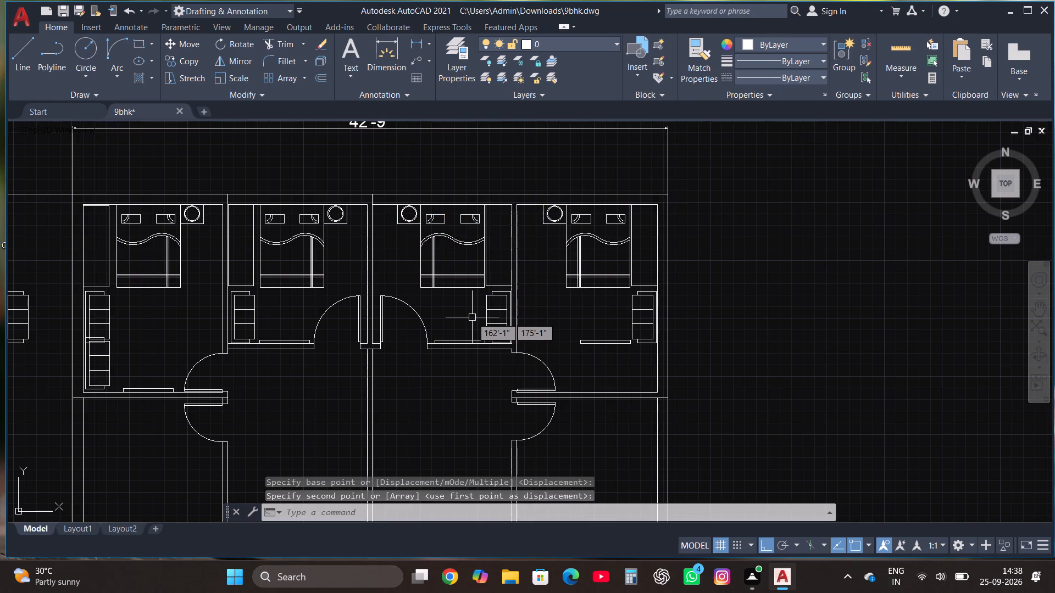
Move the fourth bedroom's wall unit straight south onto the inner face of the room's south wall.
{"action": "scroll", "coordinate": [626, 354], "scroll_direction": "up", "scroll_amount": 2}
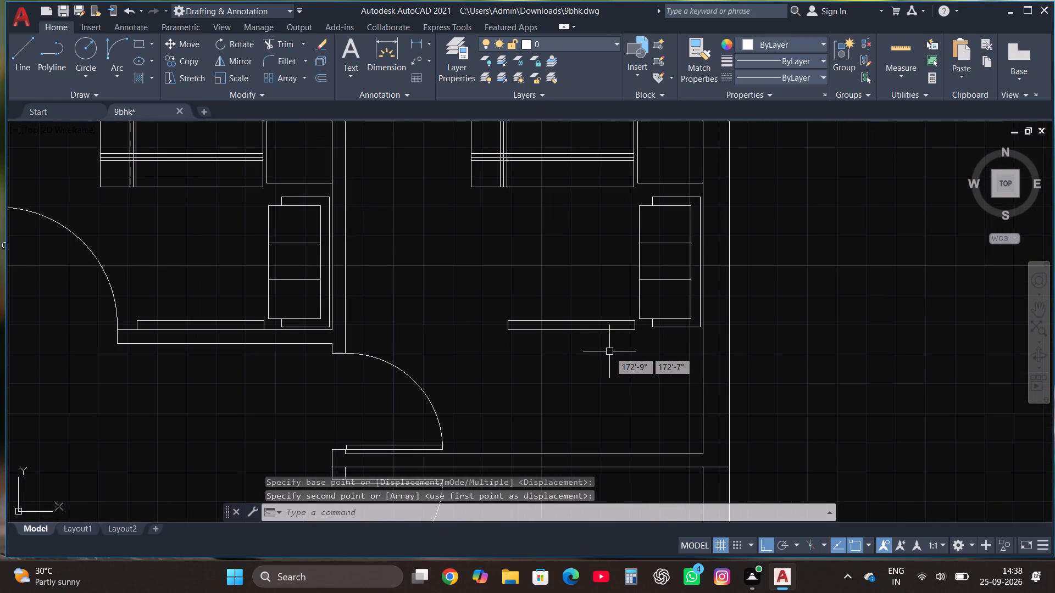
{"action": "left_click", "coordinate": [609, 351]}
{"action": "left_click", "coordinate": [579, 298]}
{"action": "scroll", "coordinate": [573, 308], "scroll_direction": "down", "scroll_amount": 2}
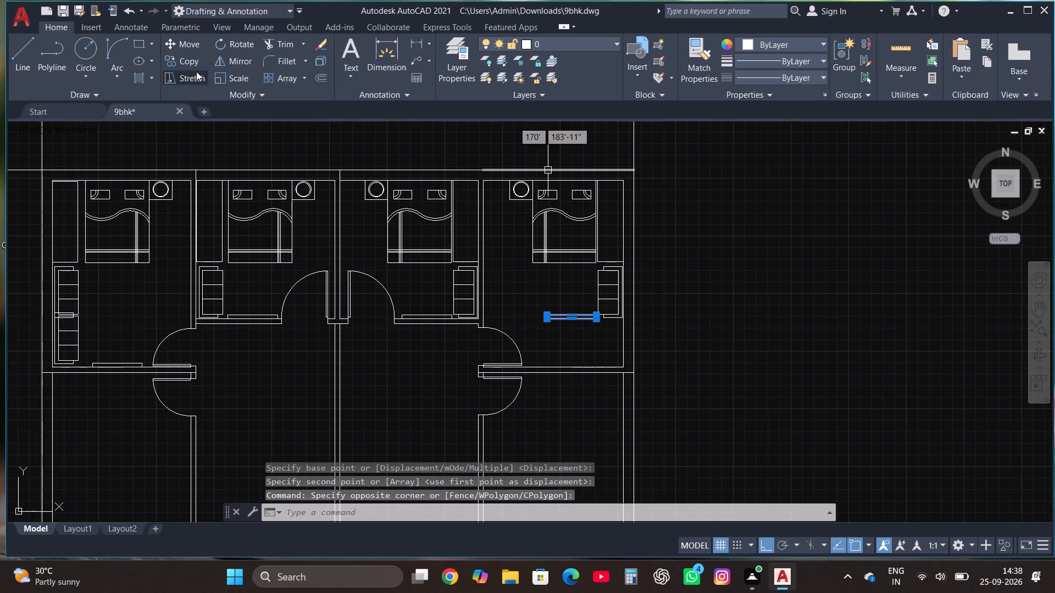
{"action": "left_click", "coordinate": [185, 41]}
{"action": "scroll", "coordinate": [521, 329], "scroll_direction": "up", "scroll_amount": 1}
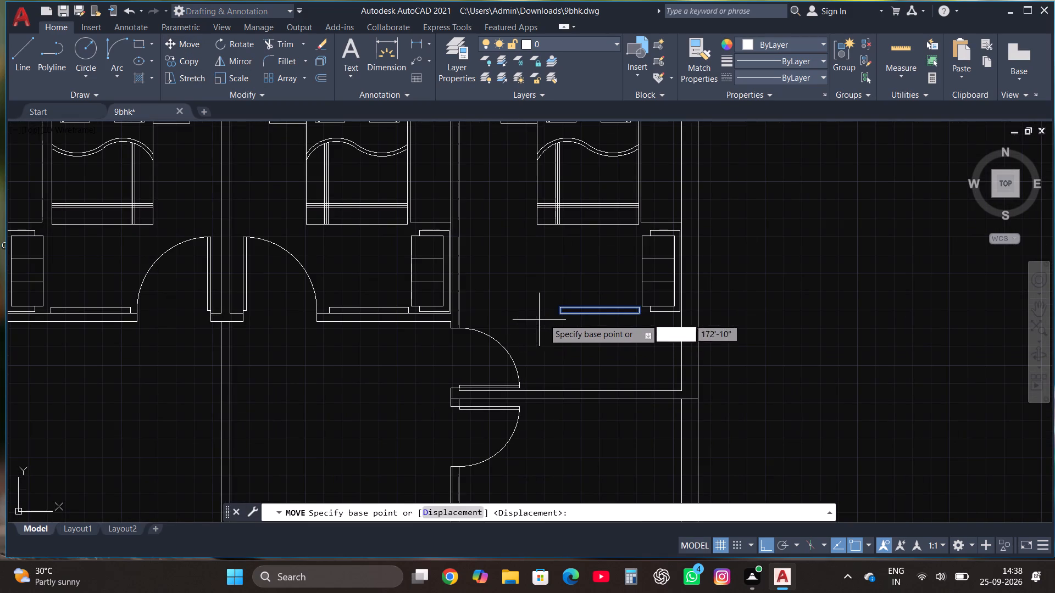
{"action": "left_click", "coordinate": [558, 314]}
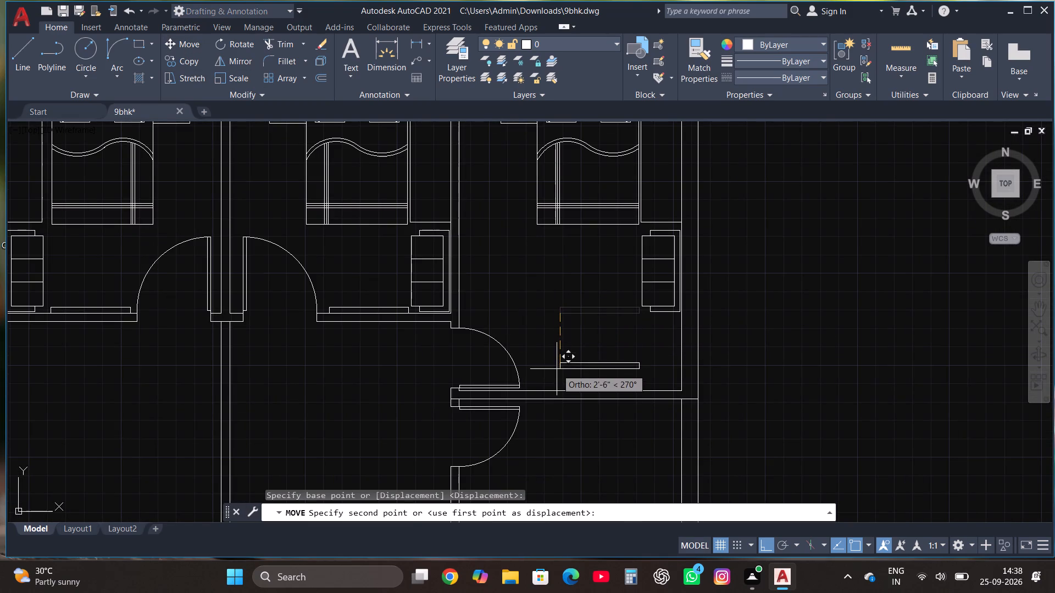
{"action": "left_click", "coordinate": [552, 389]}
Move the fourth bedroom's wall unit a few inches west along the inner face of the south wall.
{"action": "scroll", "coordinate": [413, 359], "scroll_direction": "down", "scroll_amount": 2}
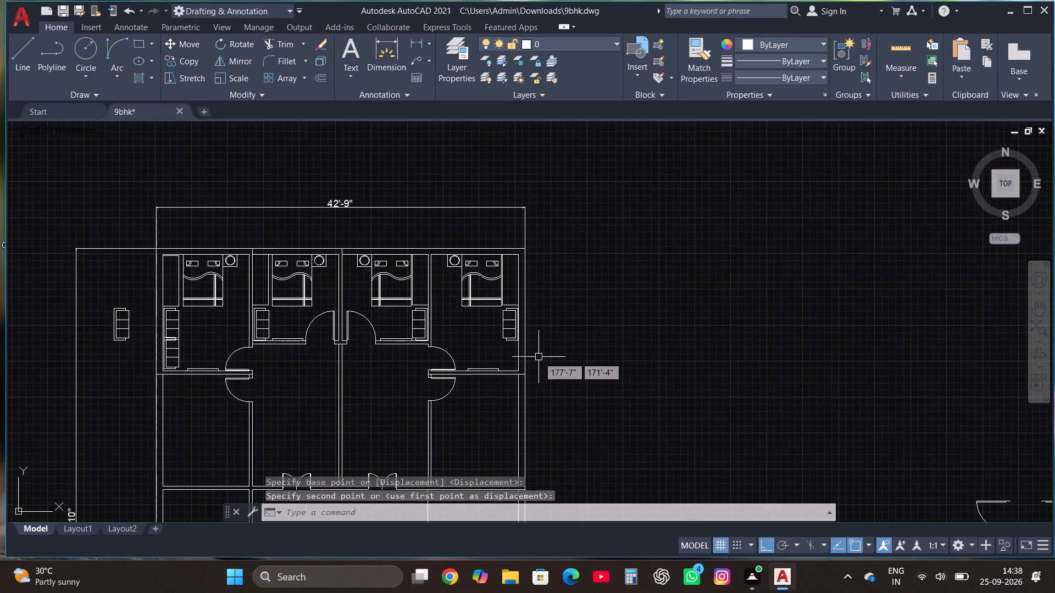
{"action": "scroll", "coordinate": [538, 357], "scroll_direction": "up", "scroll_amount": 1}
{"action": "scroll", "coordinate": [430, 385], "scroll_direction": "up", "scroll_amount": 1}
{"action": "left_click", "coordinate": [470, 371]}
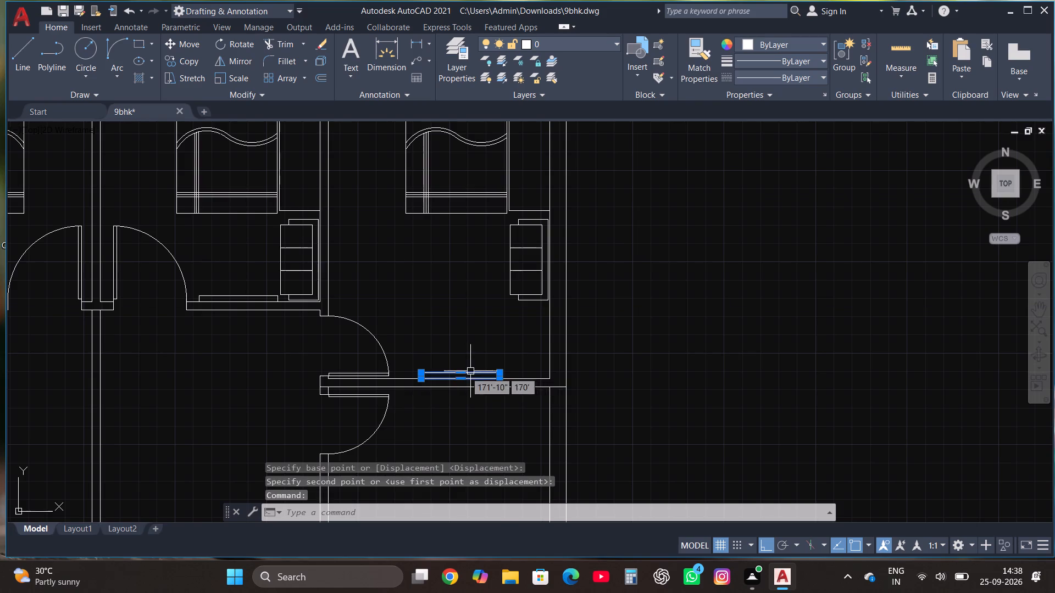
{"action": "scroll", "coordinate": [454, 379], "scroll_direction": "up", "scroll_amount": 3}
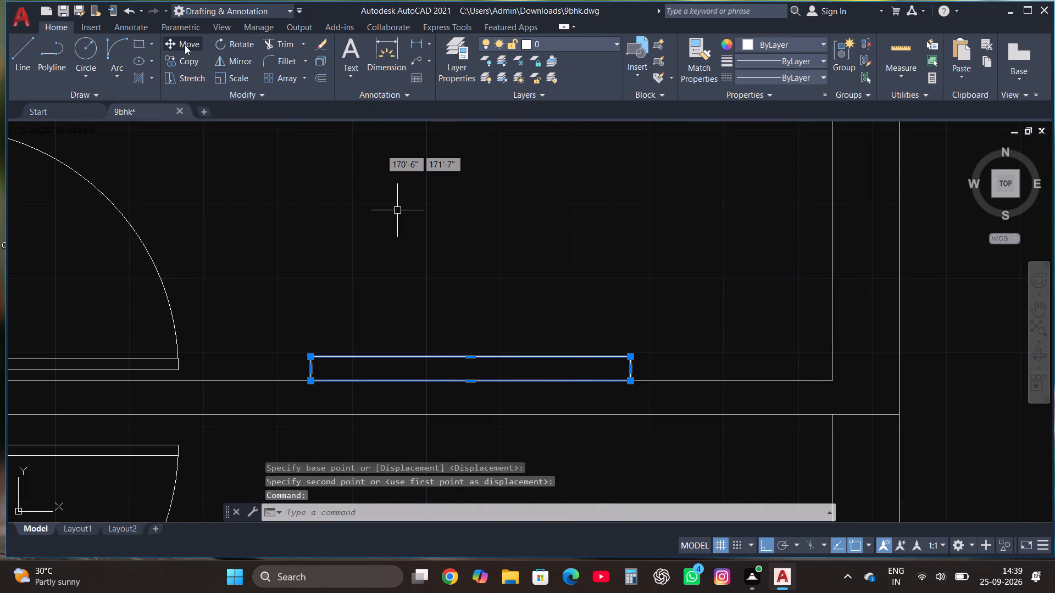
{"action": "left_click", "coordinate": [185, 45]}
{"action": "left_click", "coordinate": [446, 369]}
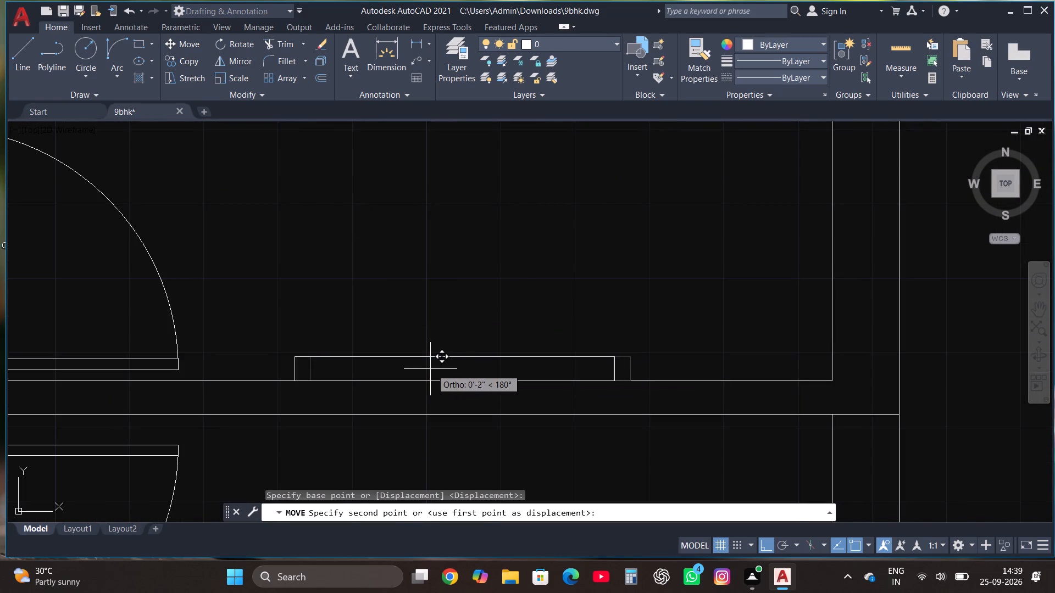
{"action": "left_click", "coordinate": [392, 371]}
Copy the fourth bedroom's sofa about three and a half feet straight south along the east wall, down to the south wall.
{"action": "scroll", "coordinate": [480, 316], "scroll_direction": "down", "scroll_amount": 2}
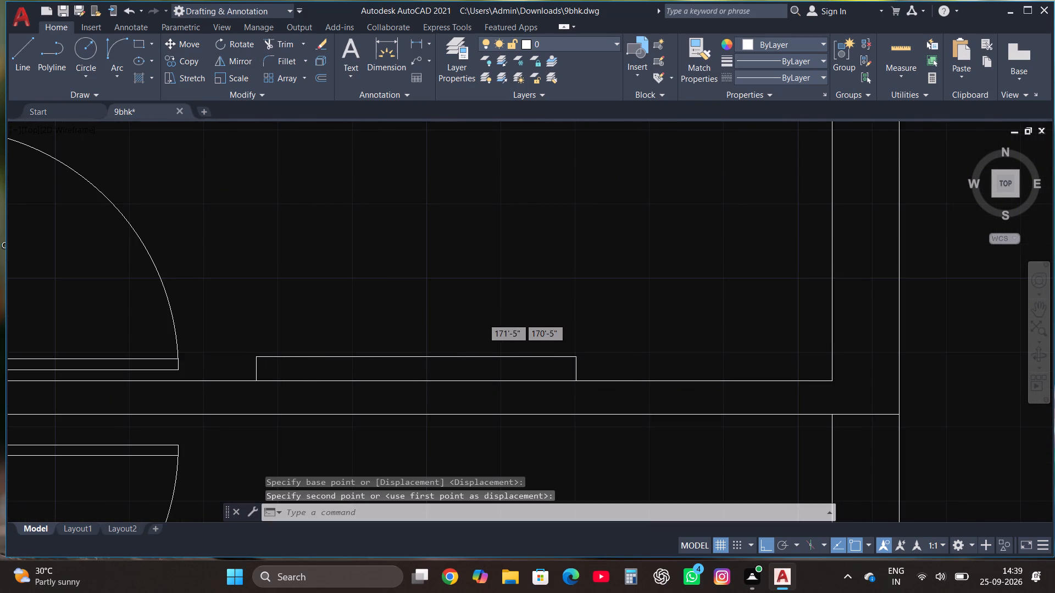
{"action": "scroll", "coordinate": [482, 319], "scroll_direction": "down", "scroll_amount": 1}
{"action": "scroll", "coordinate": [547, 159], "scroll_direction": "up", "scroll_amount": 2}
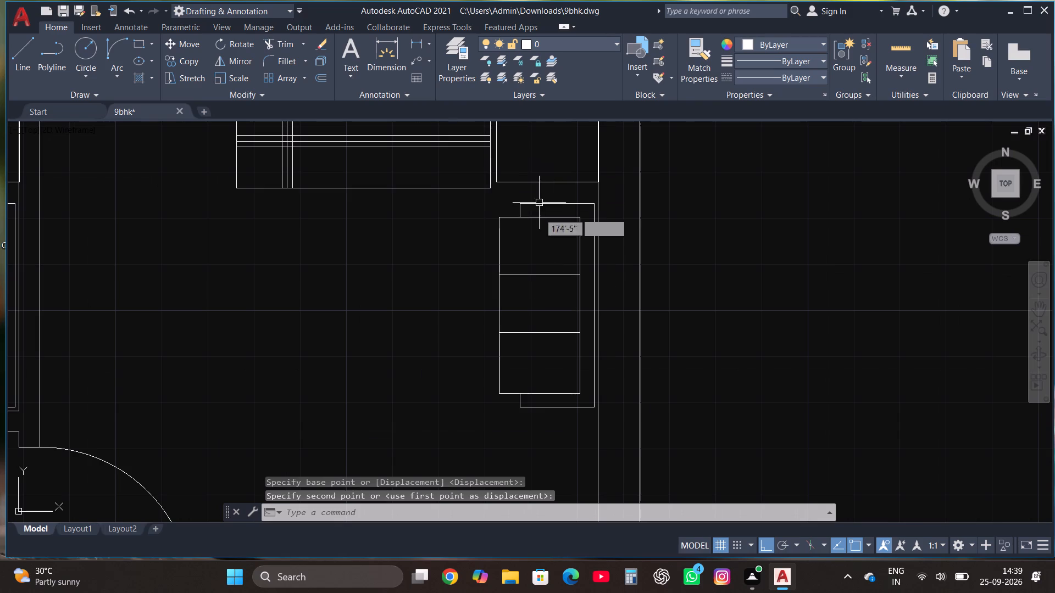
{"action": "left_click", "coordinate": [588, 422]}
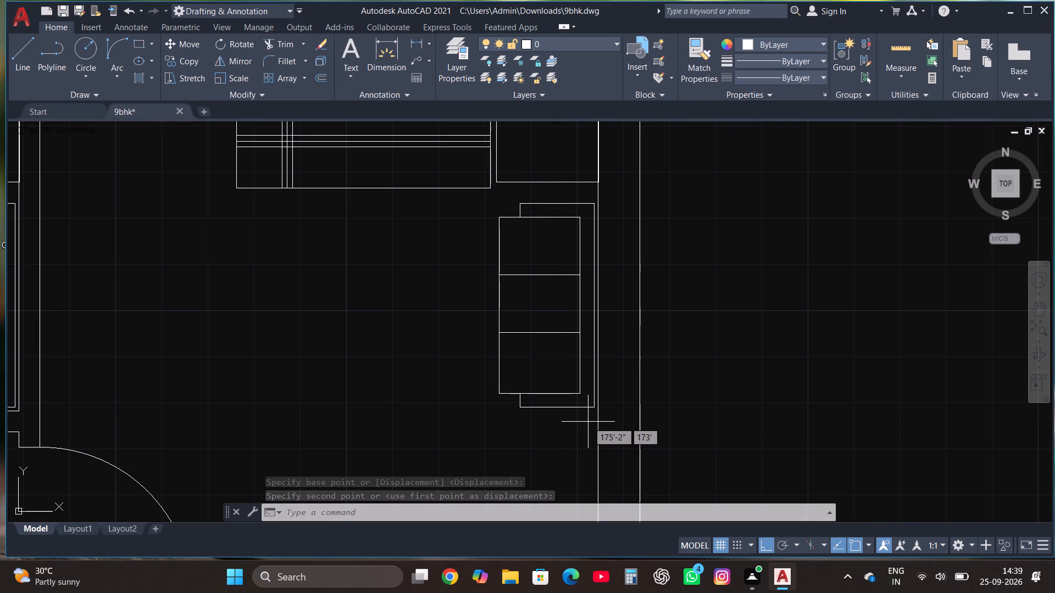
{"action": "left_click", "coordinate": [495, 200]}
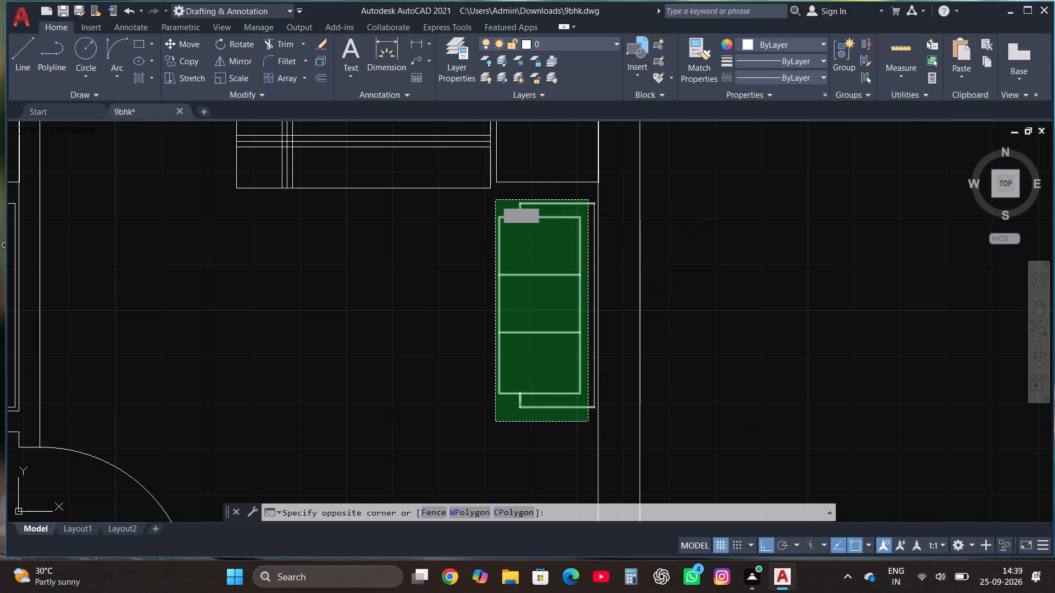
{"action": "left_click", "coordinate": [595, 253]}
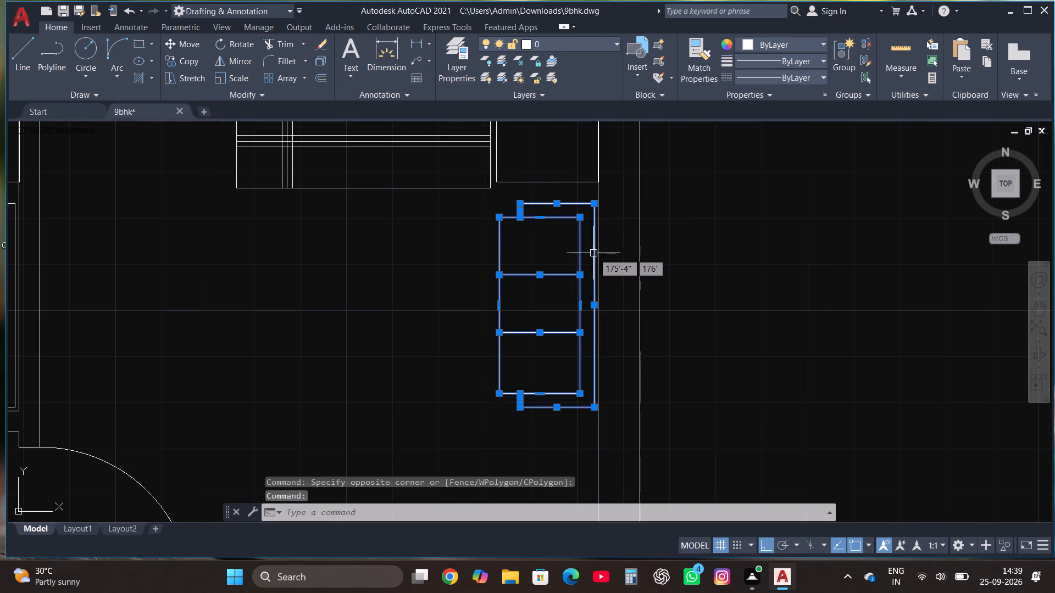
{"action": "left_click", "coordinate": [190, 63]}
{"action": "scroll", "coordinate": [520, 176], "scroll_direction": "down", "scroll_amount": 2}
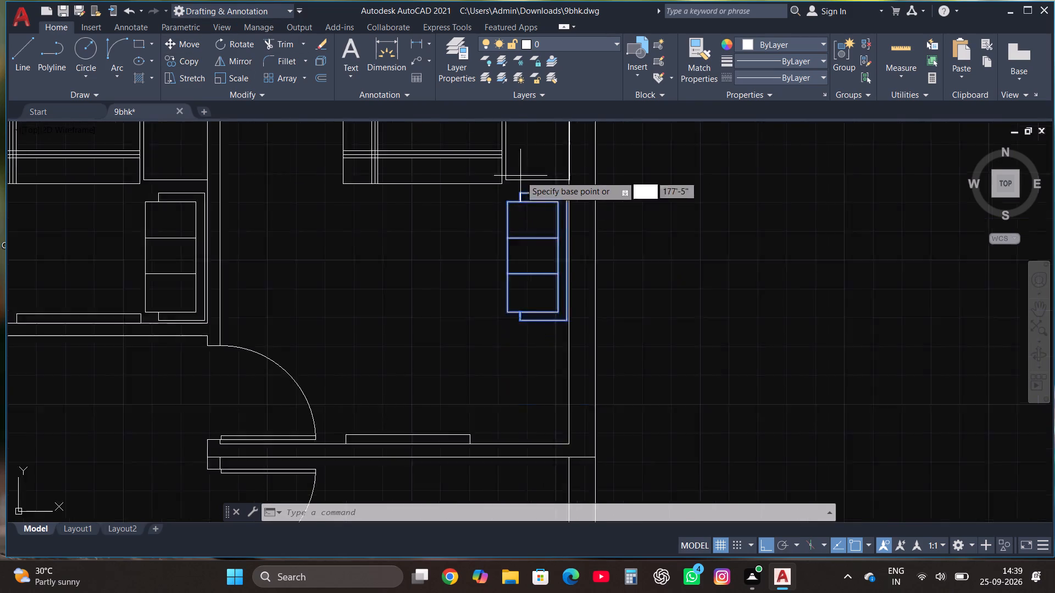
{"action": "left_click", "coordinate": [531, 229]}
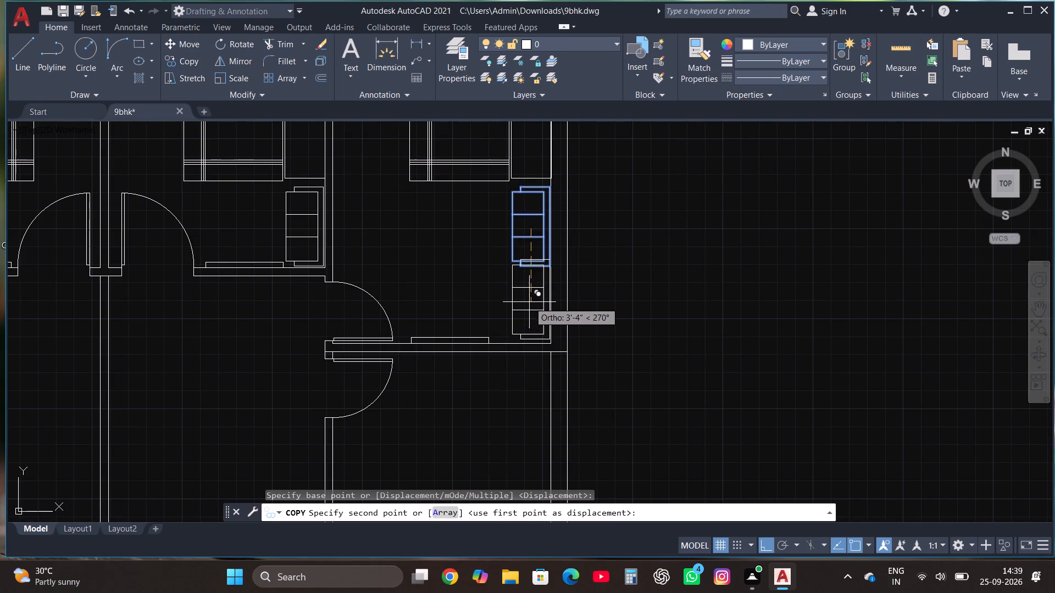
{"action": "scroll", "coordinate": [532, 311], "scroll_direction": "up", "scroll_amount": 1}
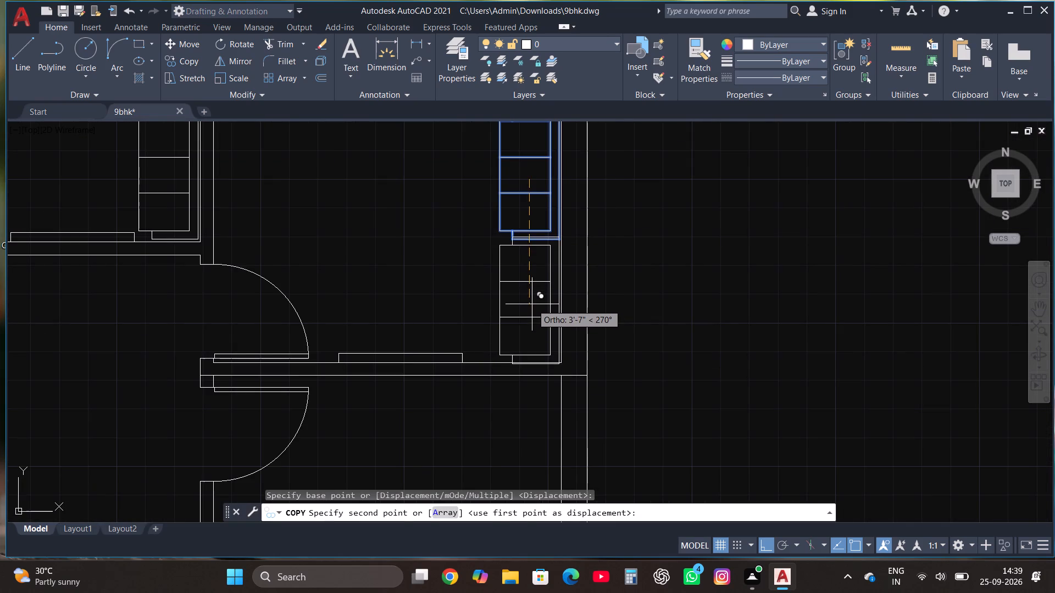
{"action": "left_click", "coordinate": [532, 301]}
Copy the fourth bedroom's bed, bedside table and wardrobe straight east into the empty space outside the plan.
{"action": "scroll", "coordinate": [653, 205], "scroll_direction": "down", "scroll_amount": 3}
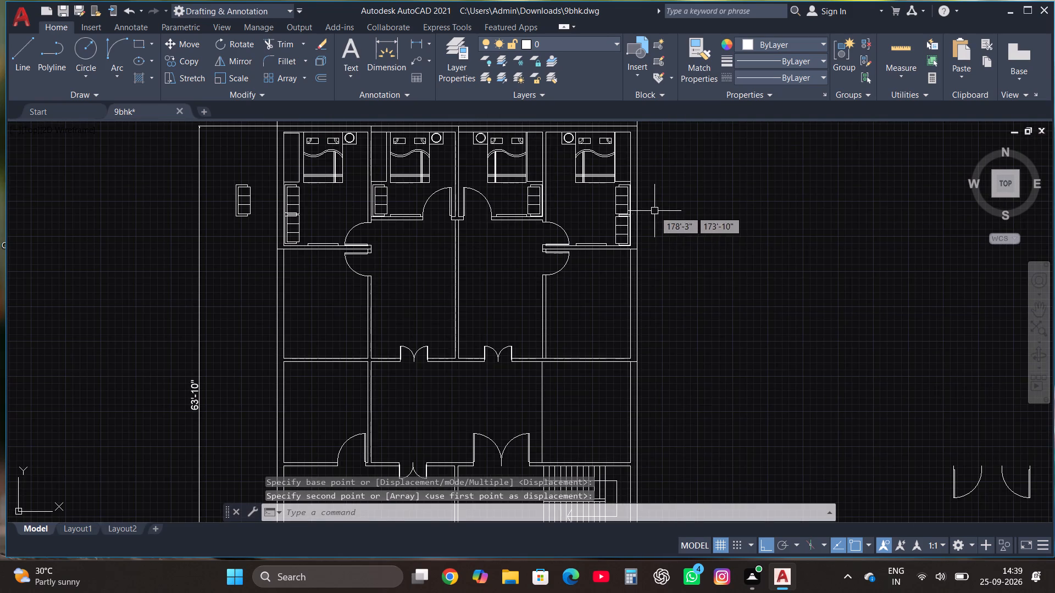
{"action": "scroll", "coordinate": [664, 221], "scroll_direction": "down", "scroll_amount": 2}
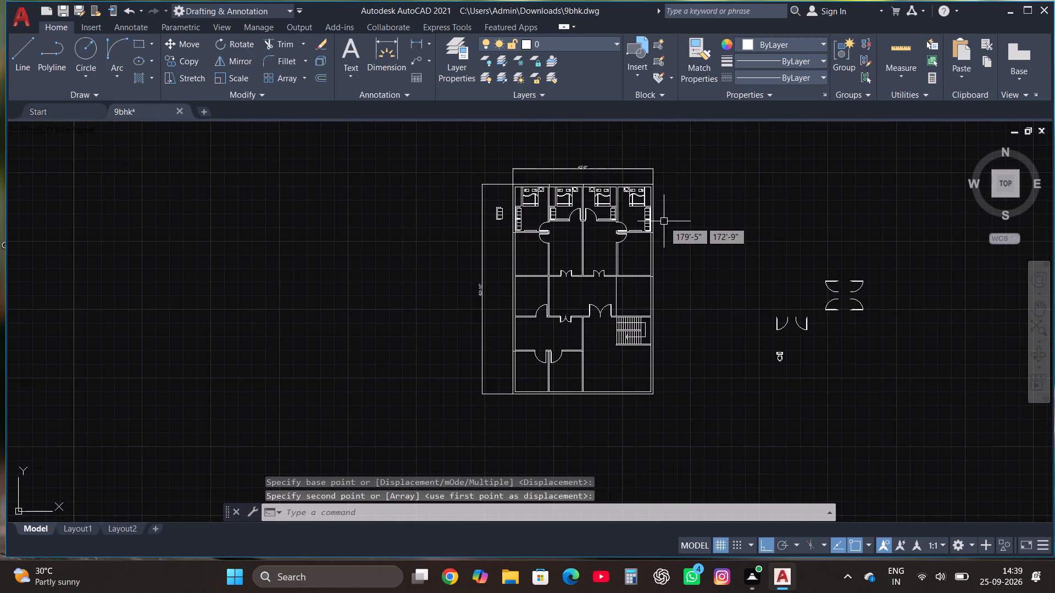
{"action": "scroll", "coordinate": [665, 222], "scroll_direction": "up", "scroll_amount": 2}
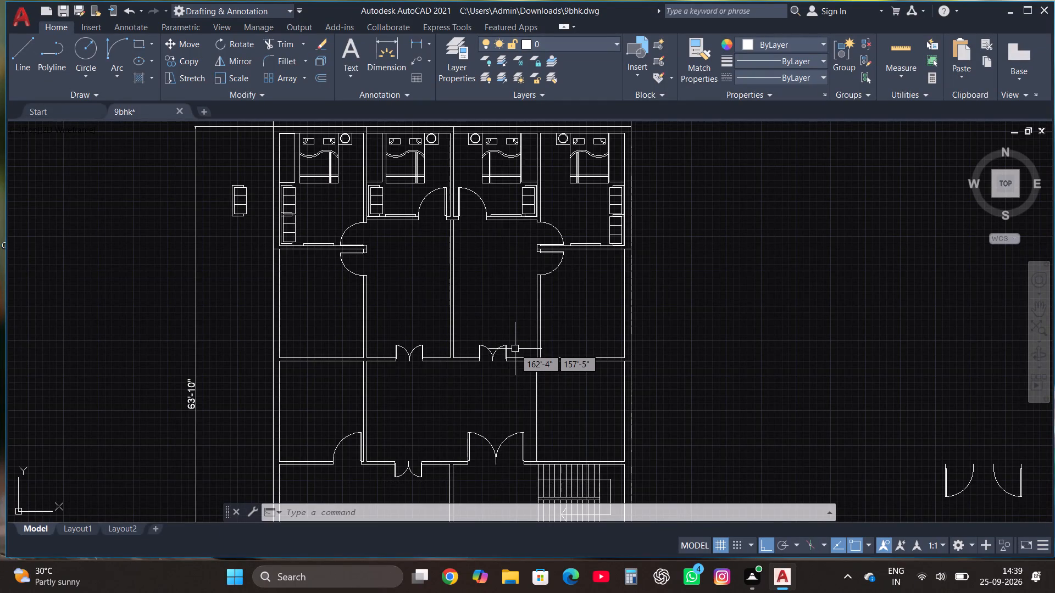
{"action": "scroll", "coordinate": [513, 391], "scroll_direction": "down", "scroll_amount": 1}
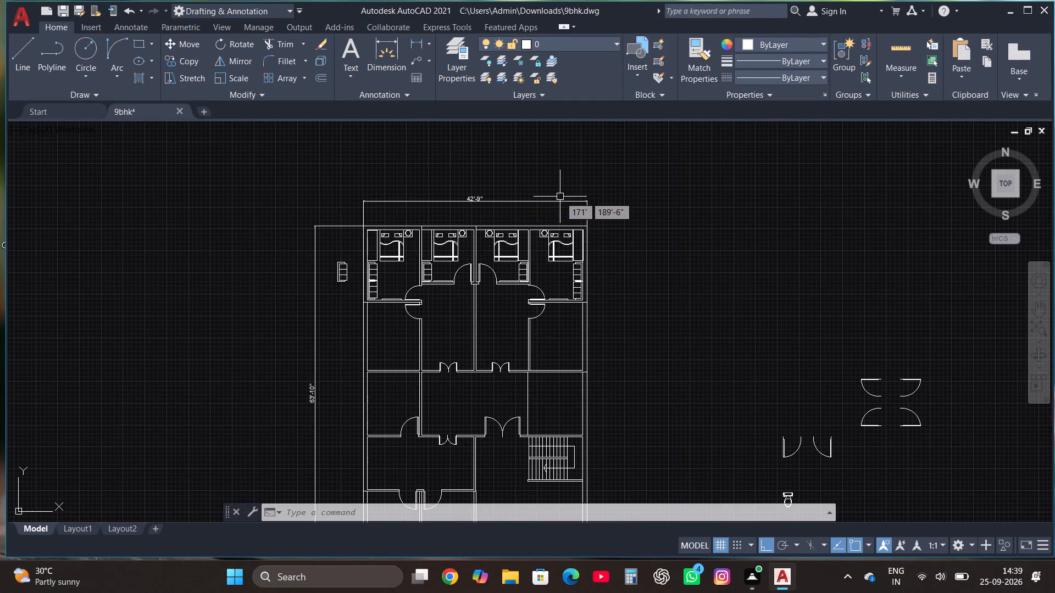
{"action": "scroll", "coordinate": [561, 197], "scroll_direction": "up", "scroll_amount": 2}
{"action": "scroll", "coordinate": [584, 296], "scroll_direction": "up", "scroll_amount": 1}
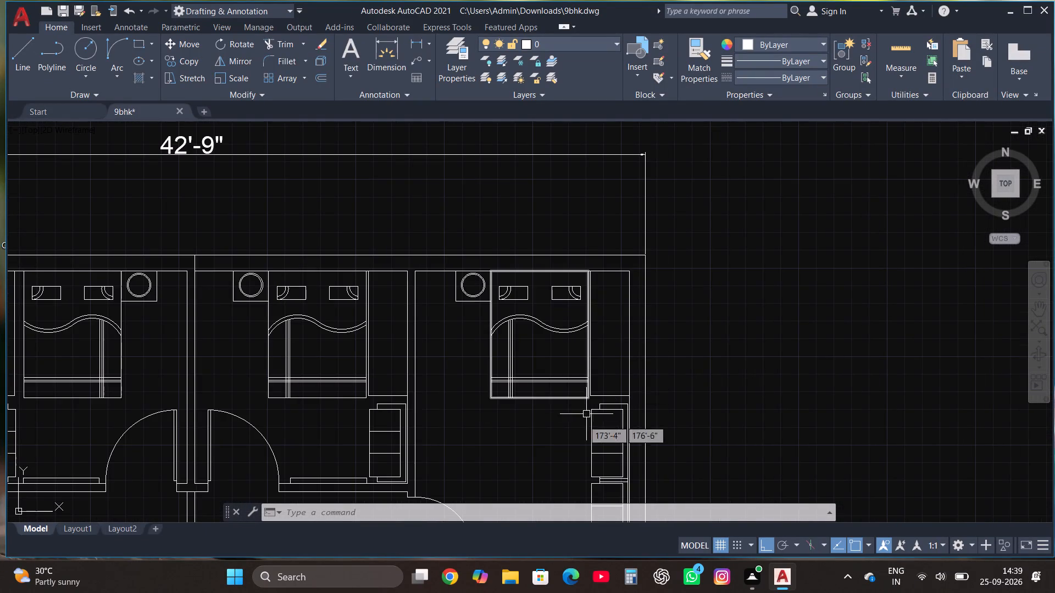
{"action": "left_click", "coordinate": [567, 421]}
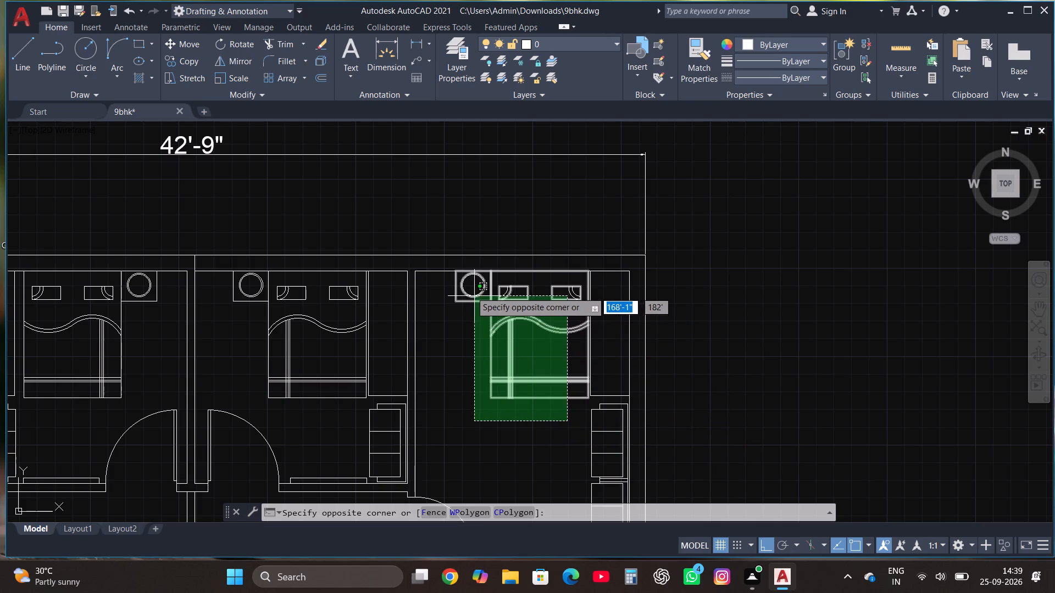
{"action": "left_click", "coordinate": [450, 283]}
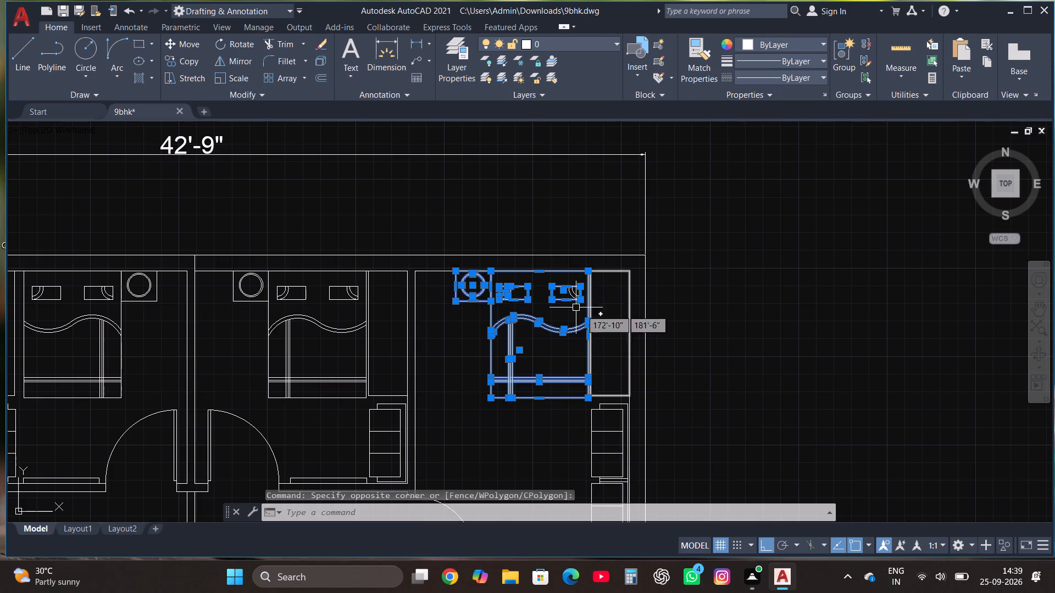
{"action": "left_click", "coordinate": [601, 398]}
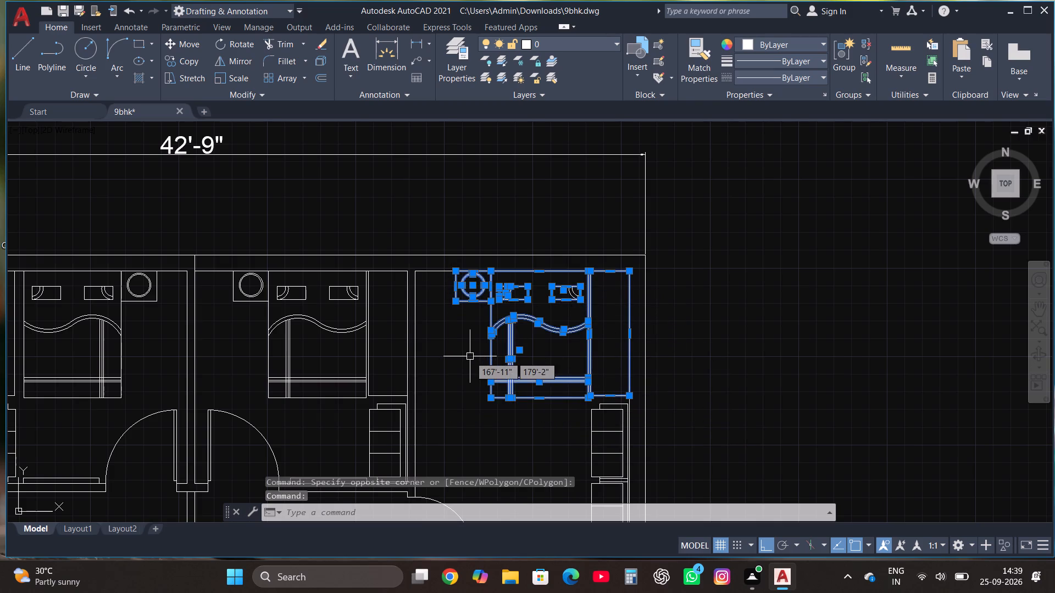
{"action": "left_click", "coordinate": [182, 61]}
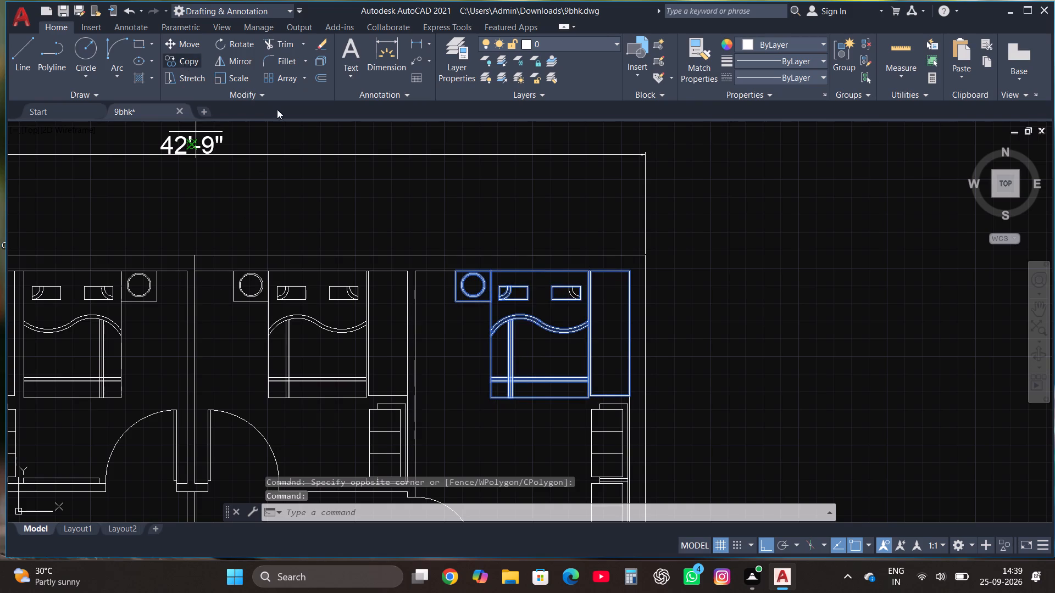
{"action": "left_click", "coordinate": [518, 328]}
{"action": "scroll", "coordinate": [517, 327], "scroll_direction": "down", "scroll_amount": 3}
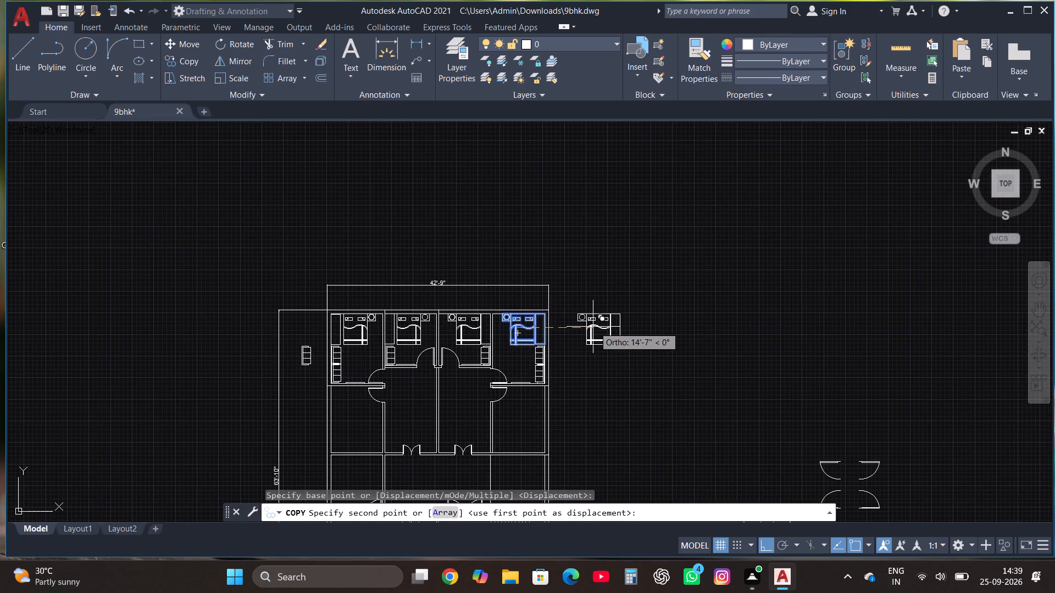
{"action": "scroll", "coordinate": [596, 327], "scroll_direction": "up", "scroll_amount": 2}
{"action": "left_click", "coordinate": [598, 327]}
Rotate the copied bed, bedside table and wardrobe 90° clockwise so the pillows are on the east side.
{"action": "left_click", "coordinate": [695, 412]}
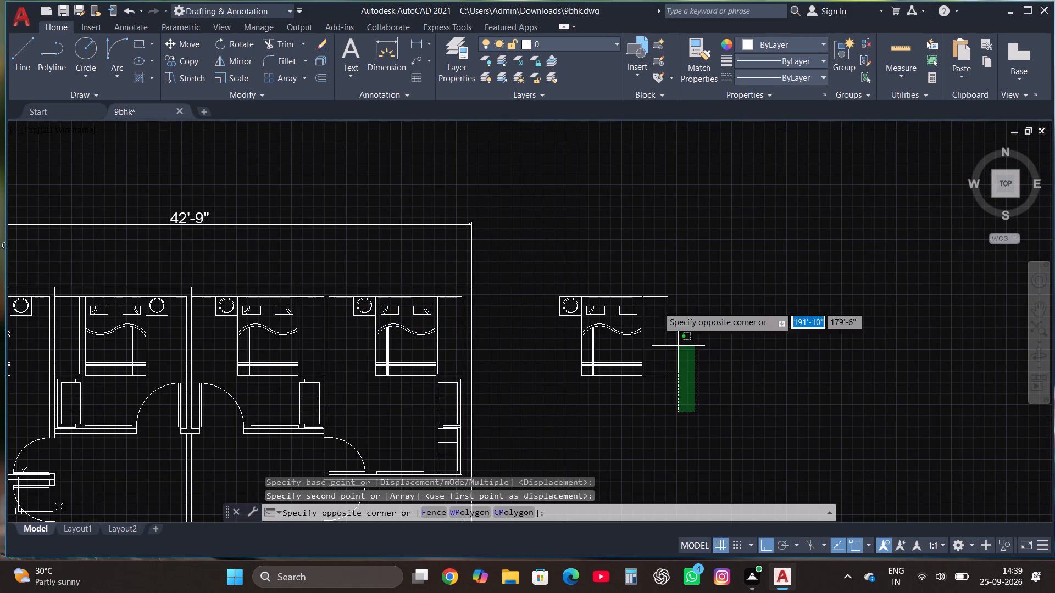
{"action": "left_click", "coordinate": [549, 225]}
{"action": "left_click", "coordinate": [240, 39]}
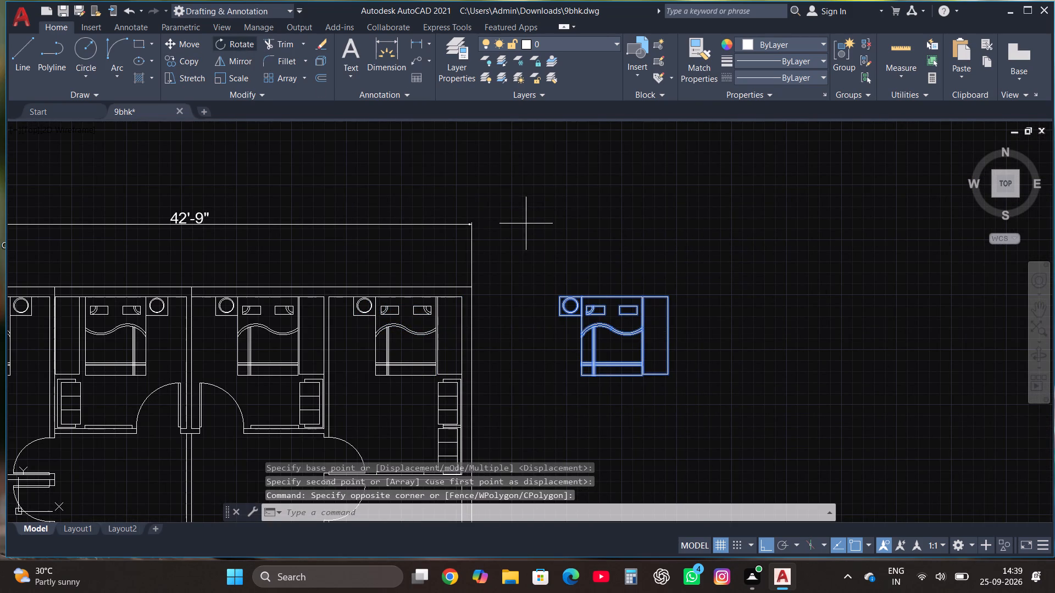
{"action": "left_click", "coordinate": [618, 321]}
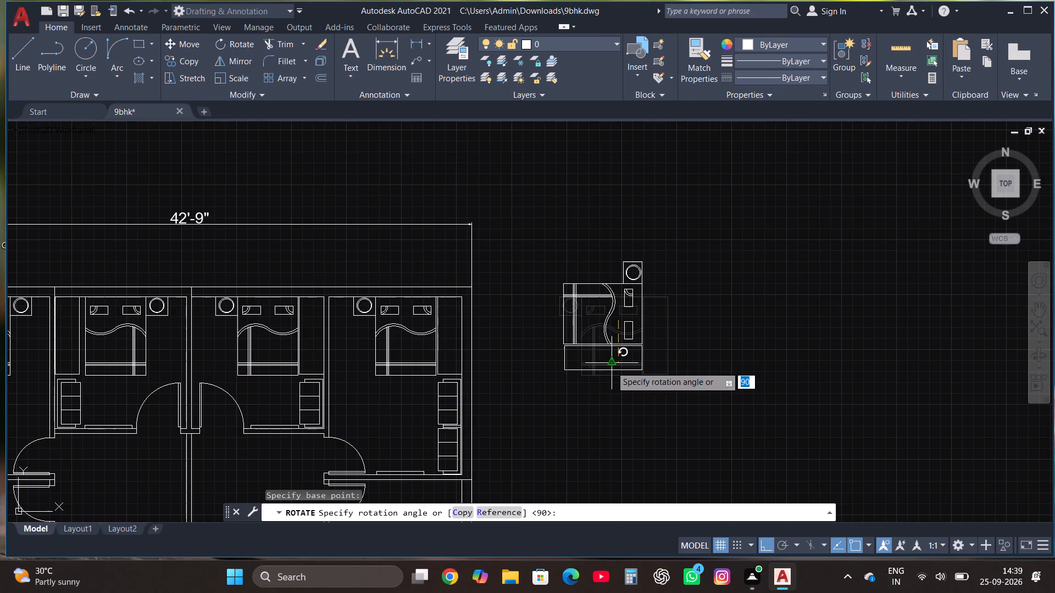
{"action": "left_click", "coordinate": [614, 402]}
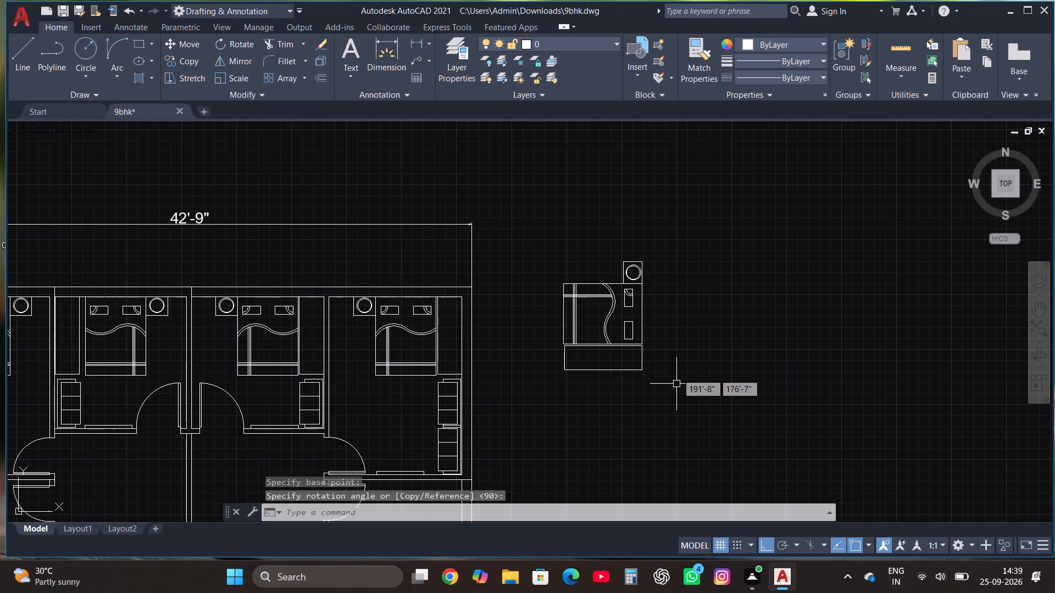
Move the rotated set into the room south of the fourth bedroom, with the wardrobe's southeast corner in the room's southeast inner corner.
{"action": "scroll", "coordinate": [678, 319], "scroll_direction": "down", "scroll_amount": 2}
{"action": "scroll", "coordinate": [679, 358], "scroll_direction": "up", "scroll_amount": 1}
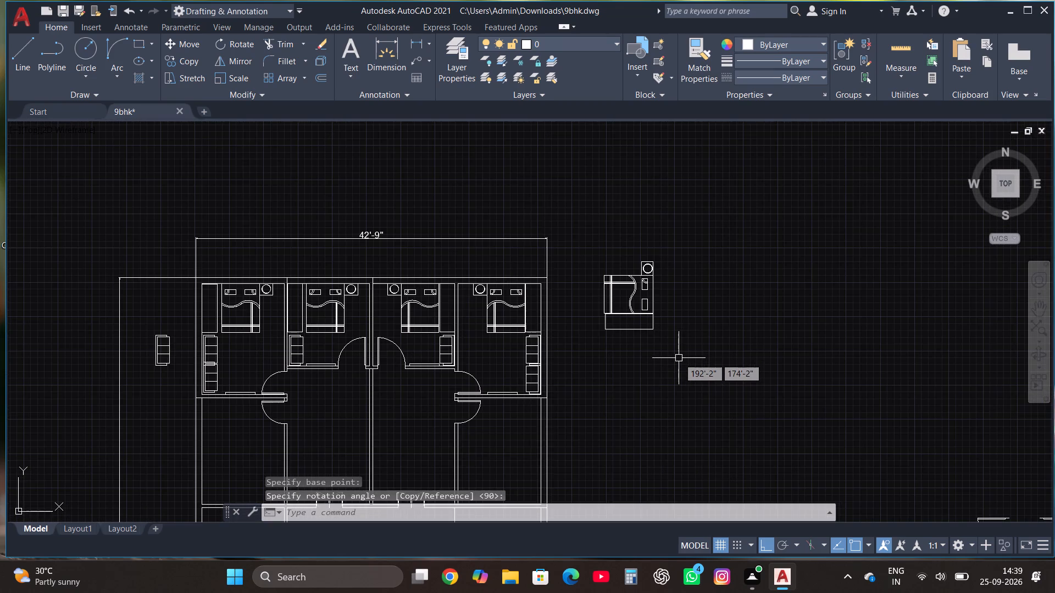
{"action": "scroll", "coordinate": [678, 331], "scroll_direction": "up", "scroll_amount": 2}
{"action": "left_click", "coordinate": [693, 357]}
{"action": "left_click", "coordinate": [462, 145]}
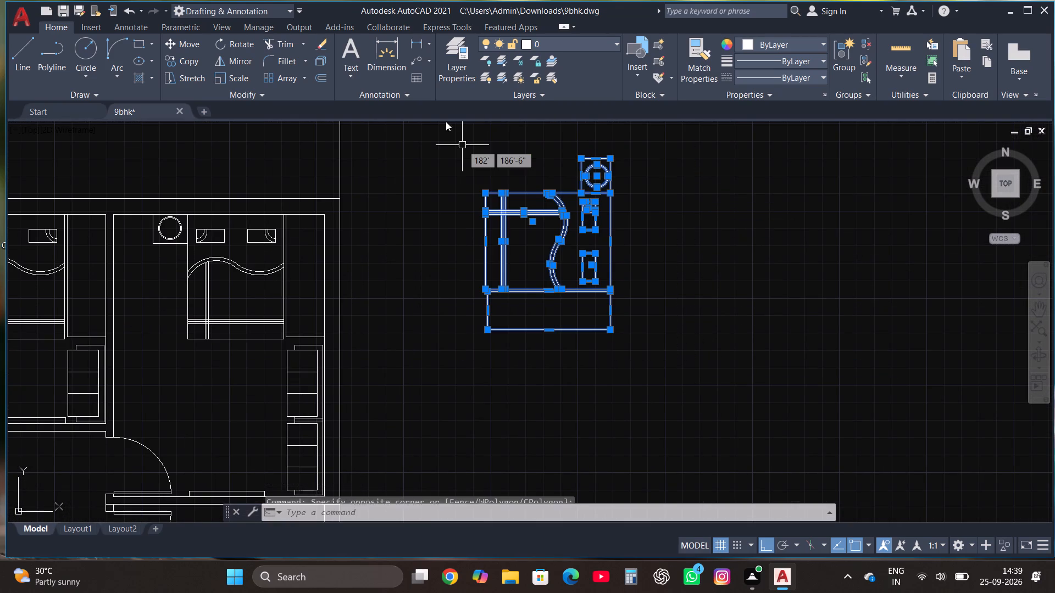
{"action": "left_click", "coordinate": [187, 45]}
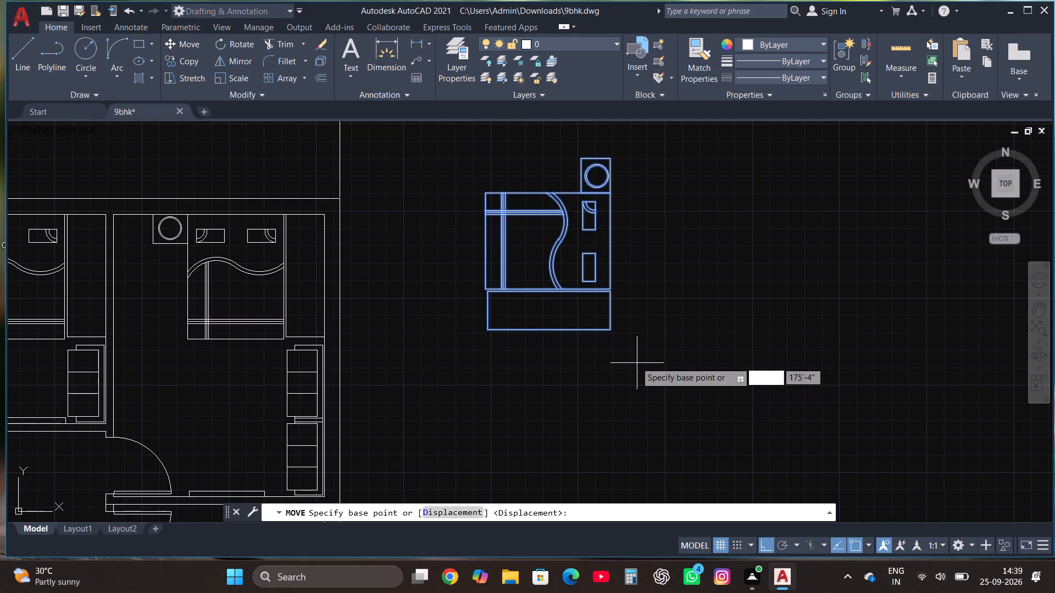
{"action": "left_click", "coordinate": [610, 331]}
{"action": "scroll", "coordinate": [632, 318], "scroll_direction": "down", "scroll_amount": 2}
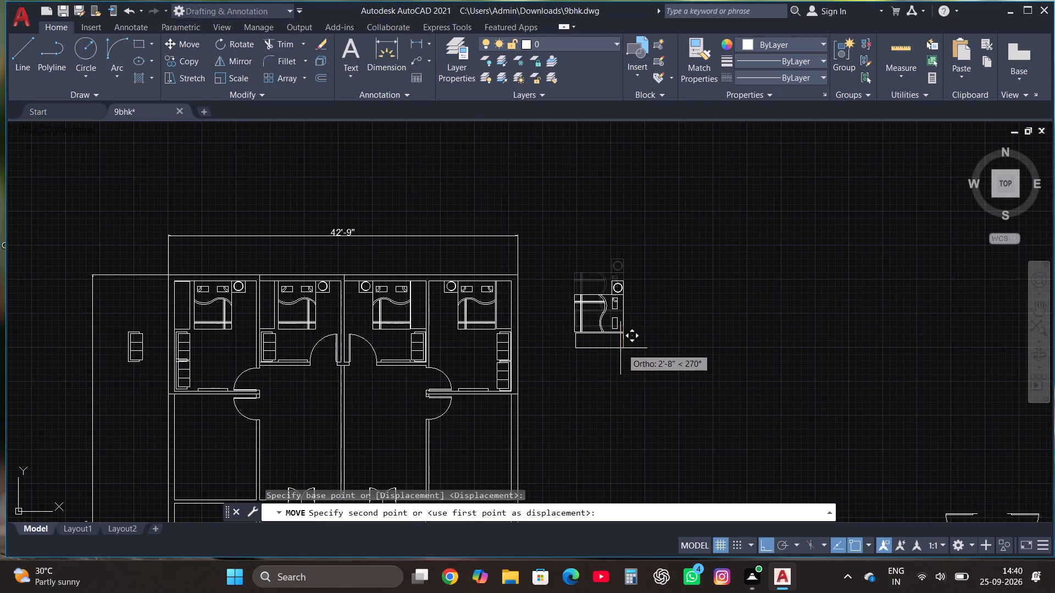
{"action": "key", "text": "F8"}
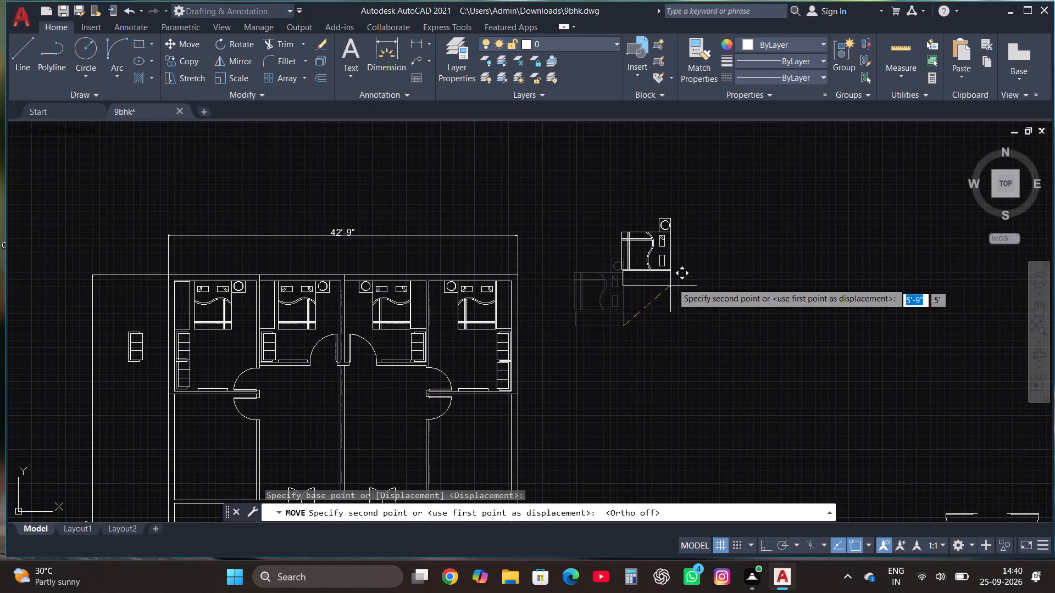
{"action": "scroll", "coordinate": [669, 278], "scroll_direction": "down", "scroll_amount": 1}
{"action": "scroll", "coordinate": [565, 417], "scroll_direction": "up", "scroll_amount": 2}
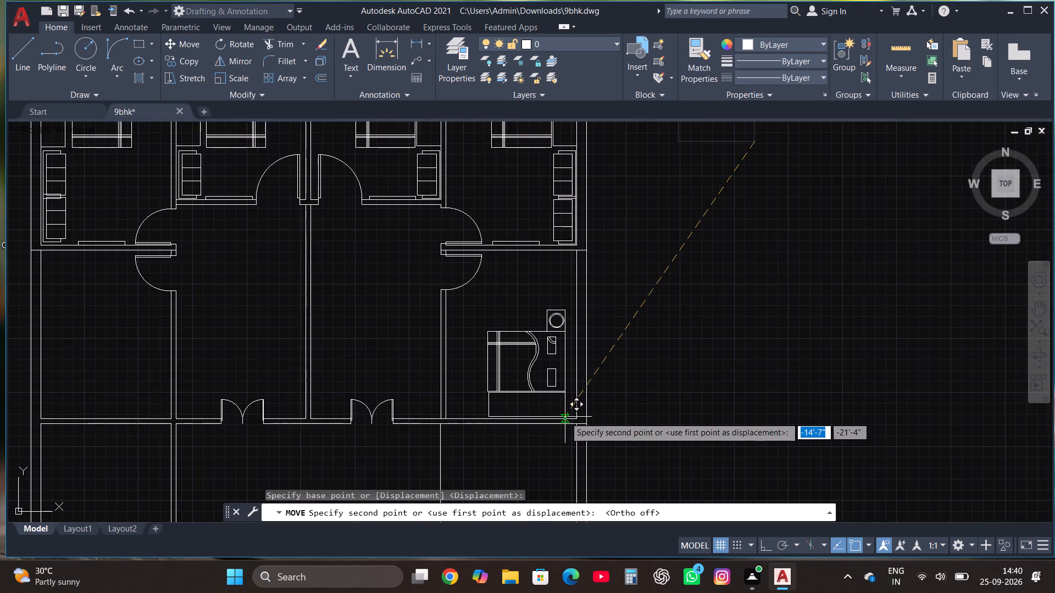
{"action": "scroll", "coordinate": [580, 412], "scroll_direction": "up", "scroll_amount": 2}
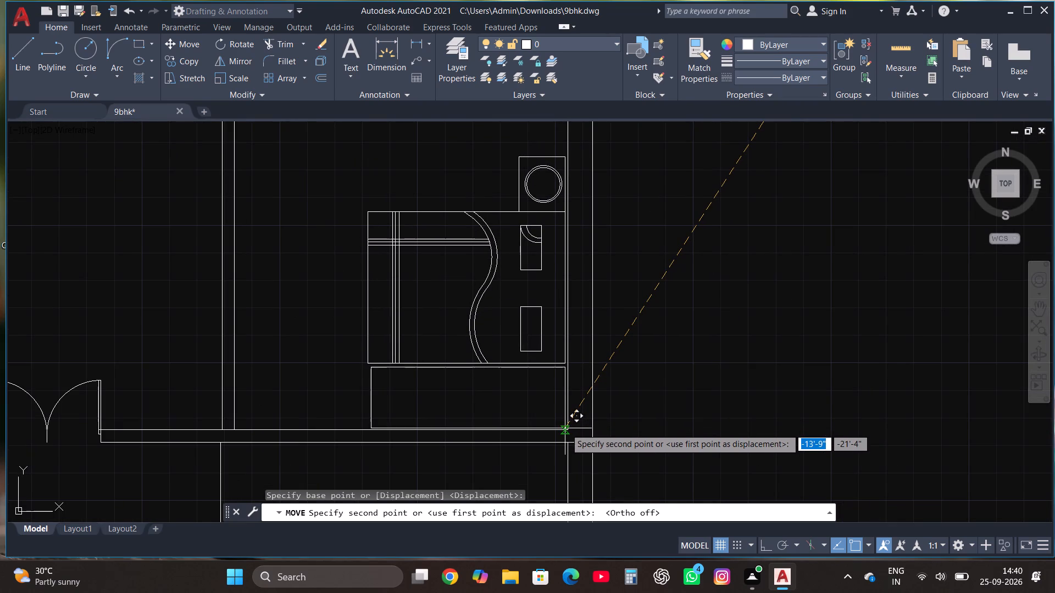
{"action": "left_click", "coordinate": [565, 428]}
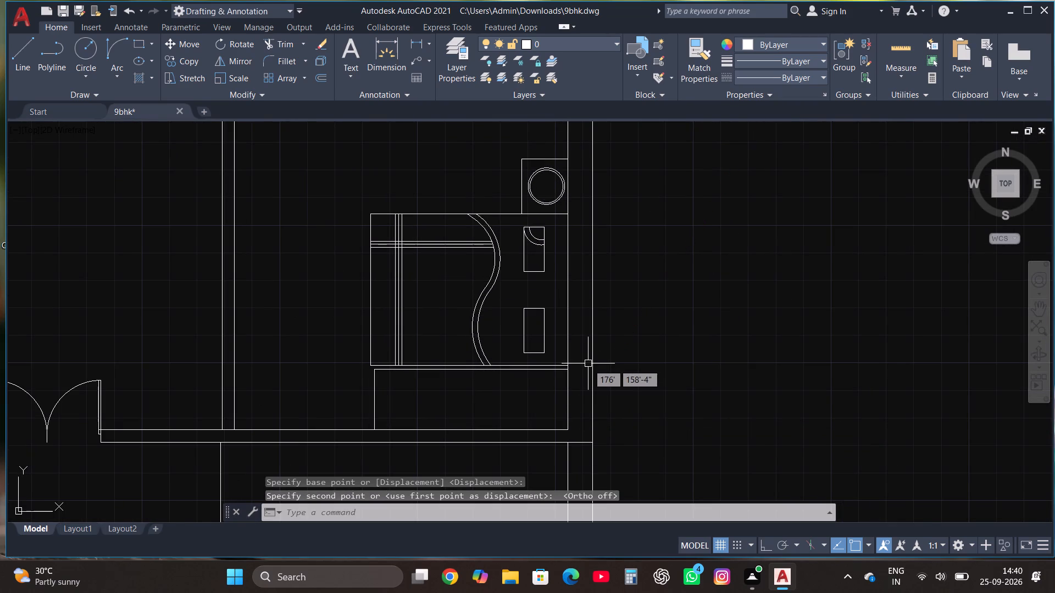
{"action": "scroll", "coordinate": [579, 399], "scroll_direction": "down", "scroll_amount": 3}
{"action": "scroll", "coordinate": [570, 376], "scroll_direction": "up", "scroll_amount": 3}
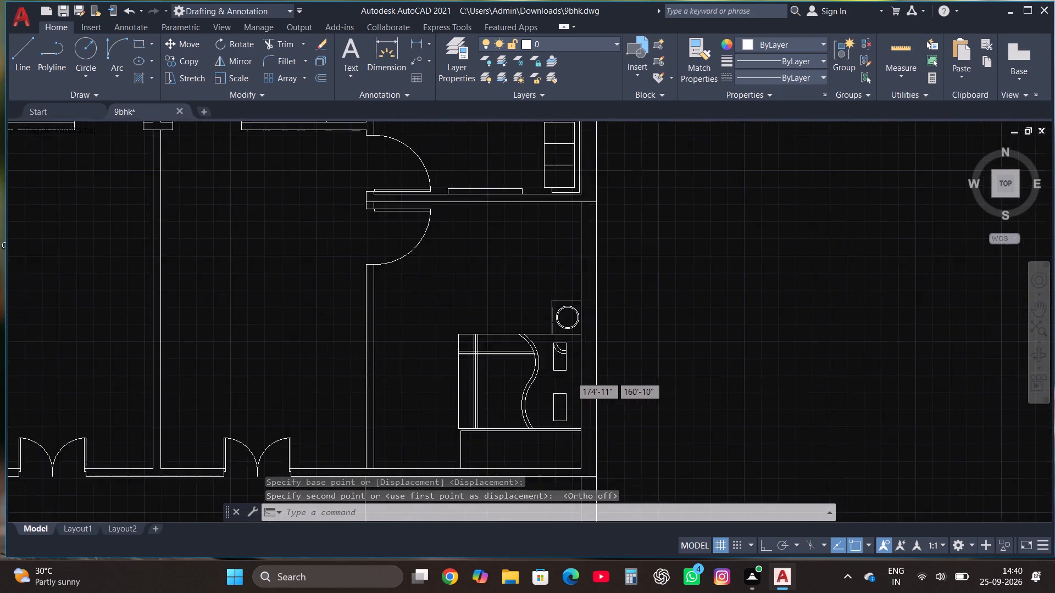
Mirror the north pillow's two corner arcs across the bed's east-west centre line onto the south pillow, keeping the originals.
{"action": "scroll", "coordinate": [552, 427], "scroll_direction": "up", "scroll_amount": 1}
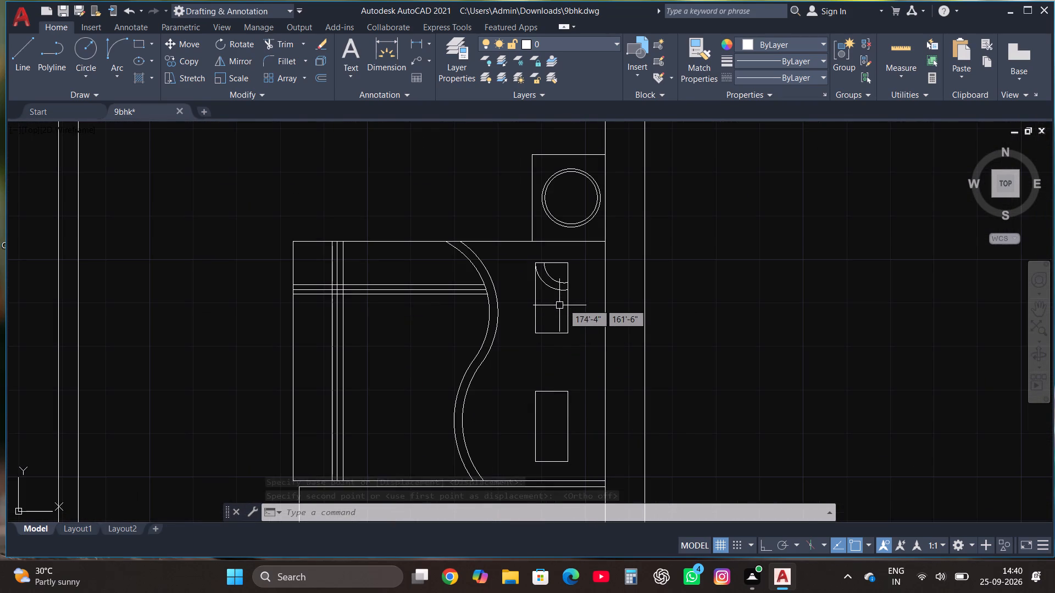
{"action": "left_click", "coordinate": [557, 295]}
{"action": "left_click", "coordinate": [549, 271]}
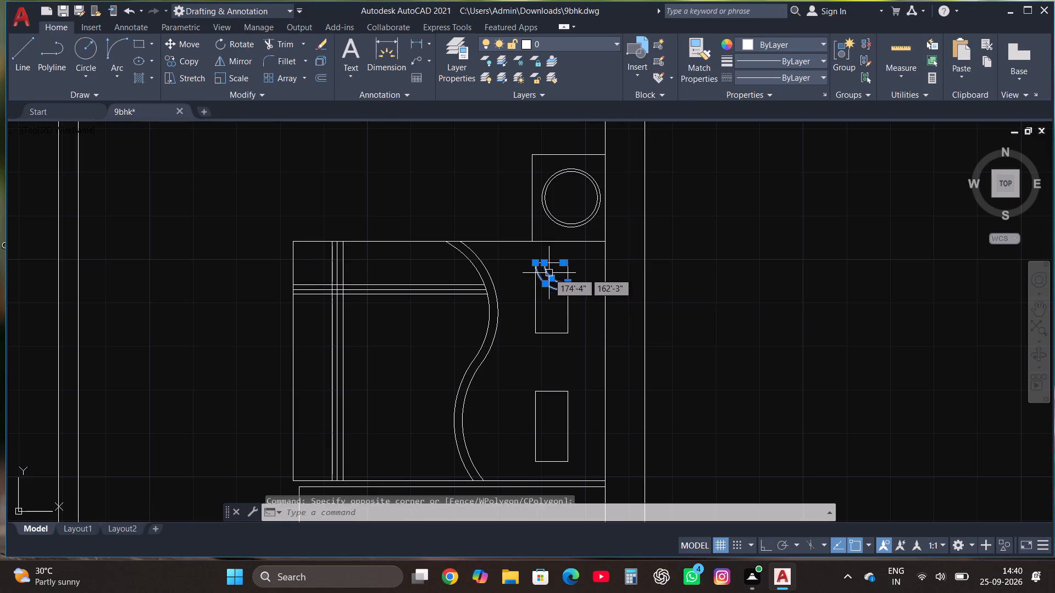
{"action": "left_click", "coordinate": [223, 59]}
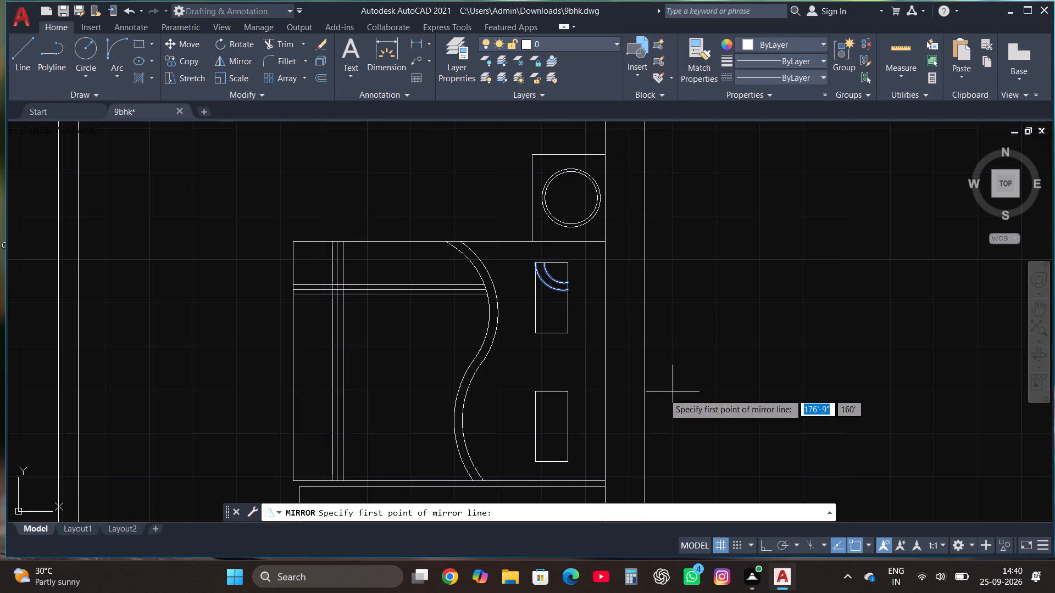
{"action": "left_click", "coordinate": [554, 363]}
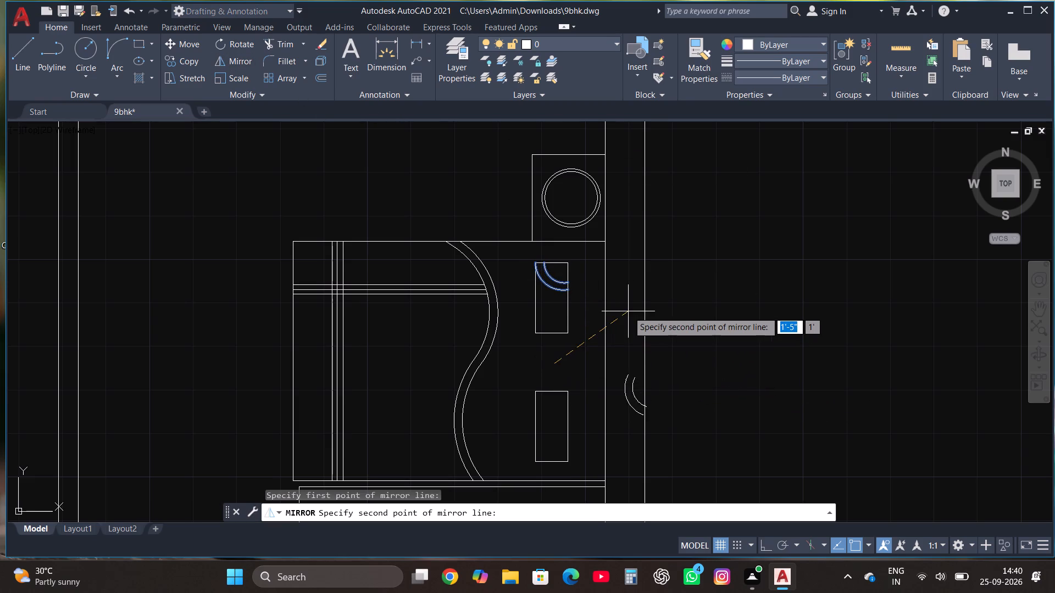
{"action": "key", "text": "F8"}
{"action": "left_click", "coordinate": [628, 311]}
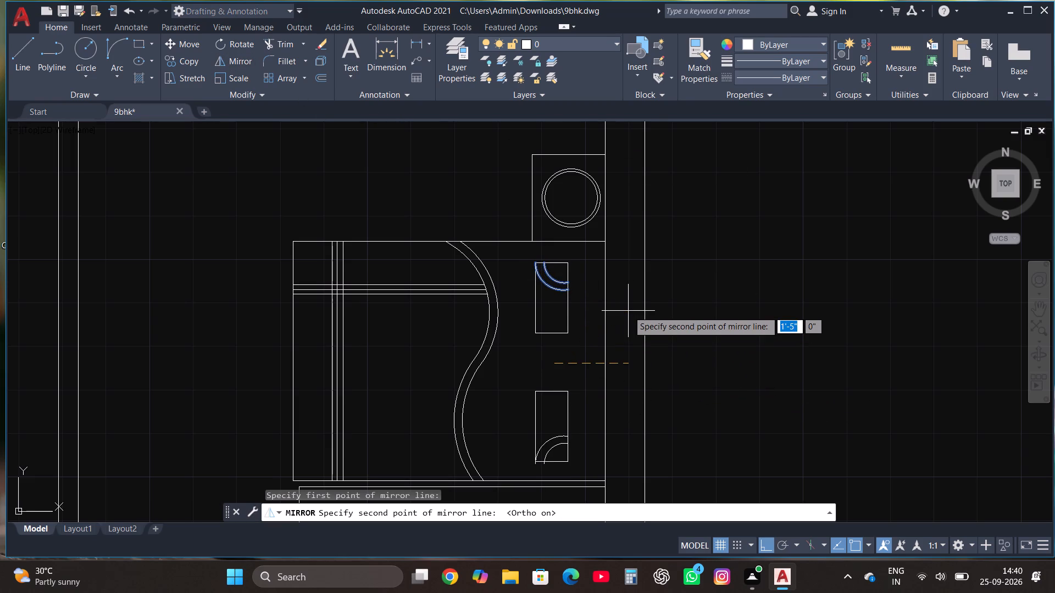
{"action": "left_click", "coordinate": [637, 353]}
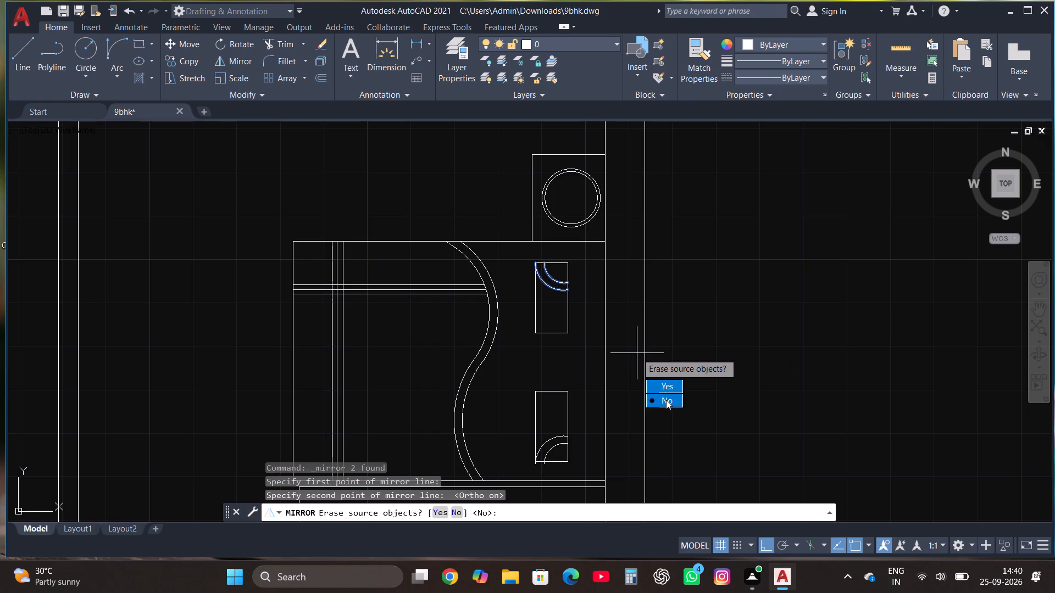
{"action": "left_click_drag", "start_coordinate": [666, 400], "coordinate": [637, 353]}
Trim the ends of the two mirrored arcs that overhang the south pillow's lower edge.
{"action": "scroll", "coordinate": [563, 466], "scroll_direction": "up", "scroll_amount": 5}
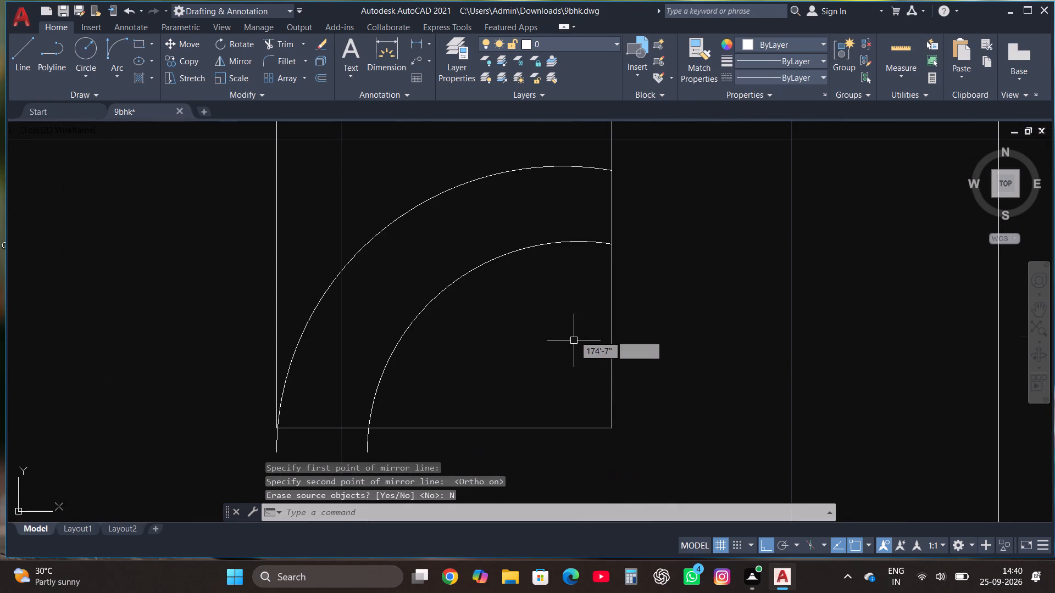
{"action": "scroll", "coordinate": [564, 321], "scroll_direction": "down", "scroll_amount": 2}
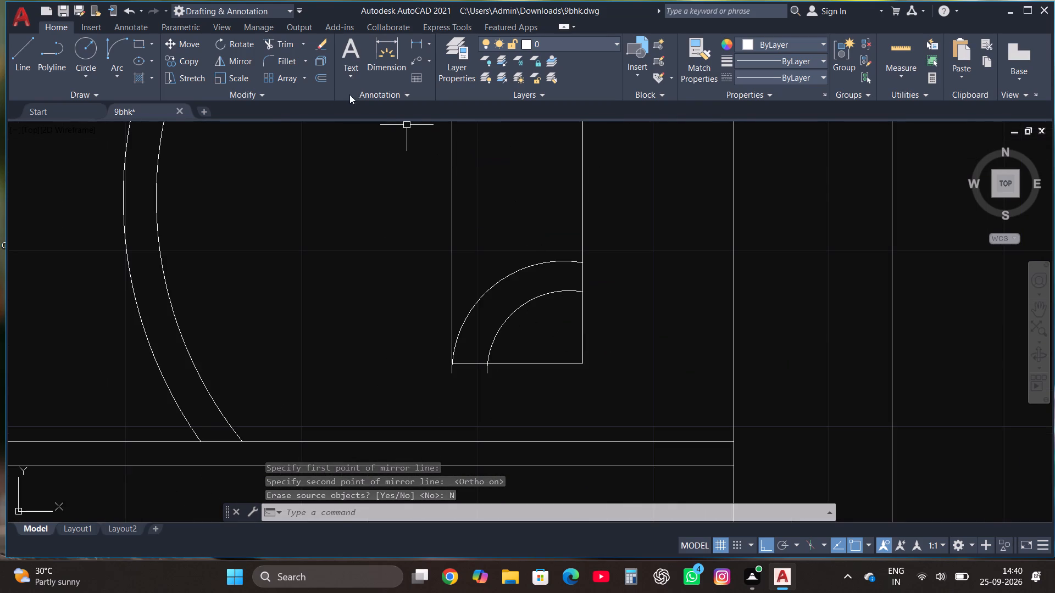
{"action": "left_click", "coordinate": [284, 42]}
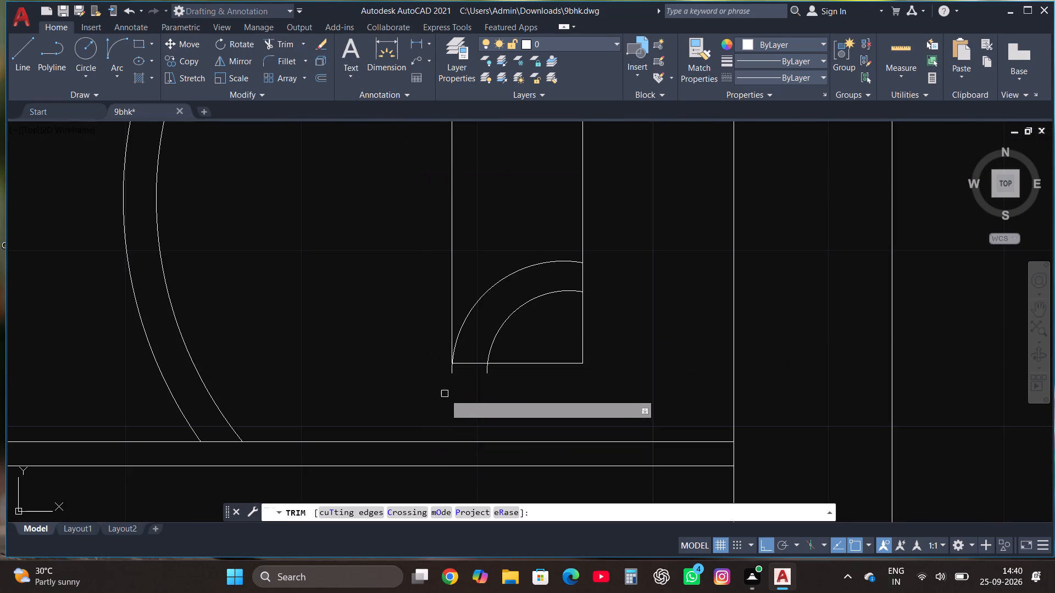
{"action": "left_click", "coordinate": [451, 369]}
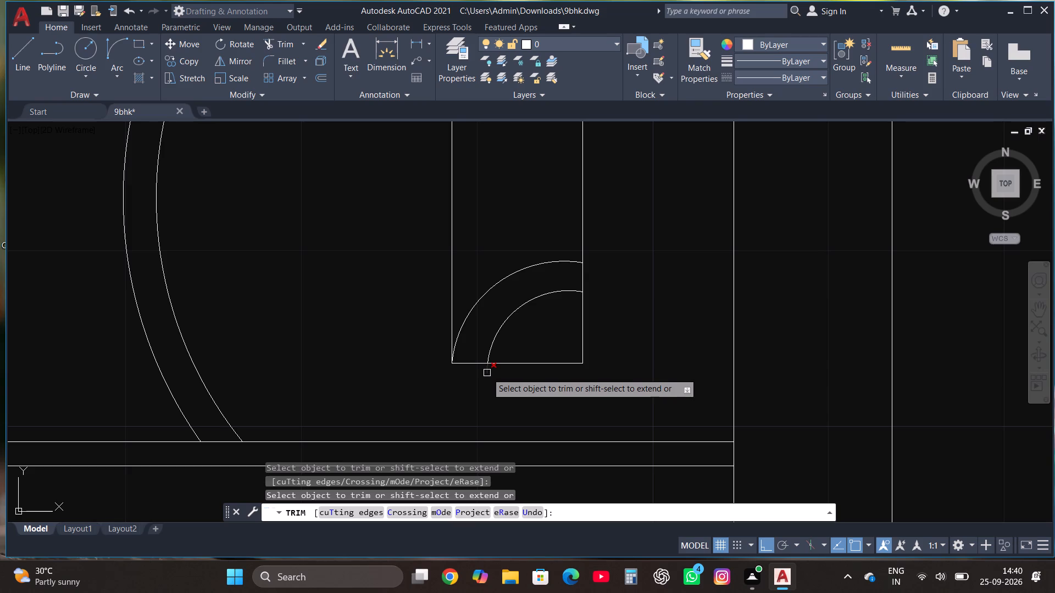
{"action": "left_click", "coordinate": [487, 373]}
{"action": "key", "text": "Escape"}
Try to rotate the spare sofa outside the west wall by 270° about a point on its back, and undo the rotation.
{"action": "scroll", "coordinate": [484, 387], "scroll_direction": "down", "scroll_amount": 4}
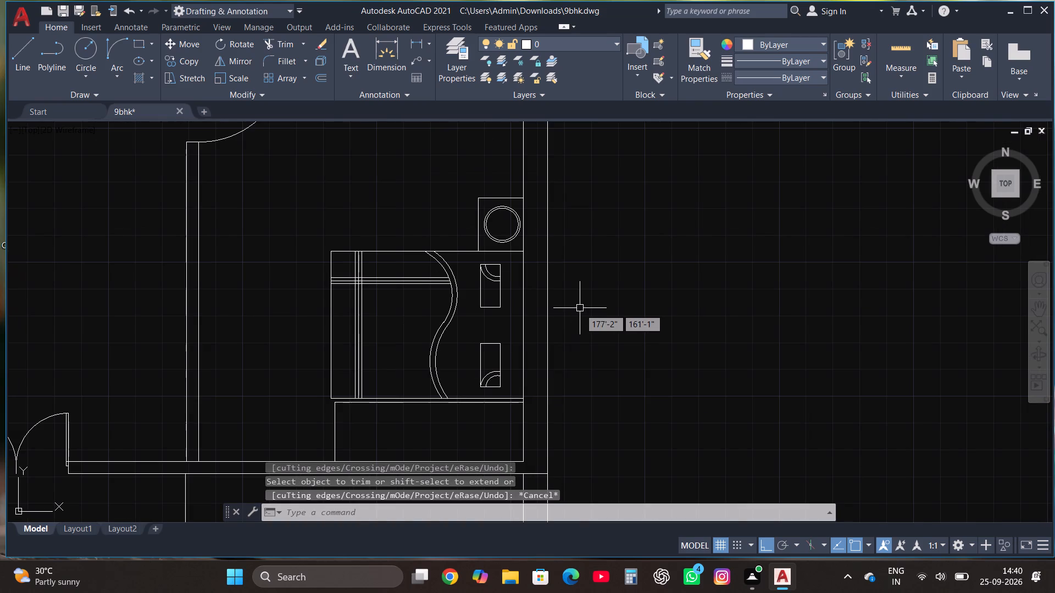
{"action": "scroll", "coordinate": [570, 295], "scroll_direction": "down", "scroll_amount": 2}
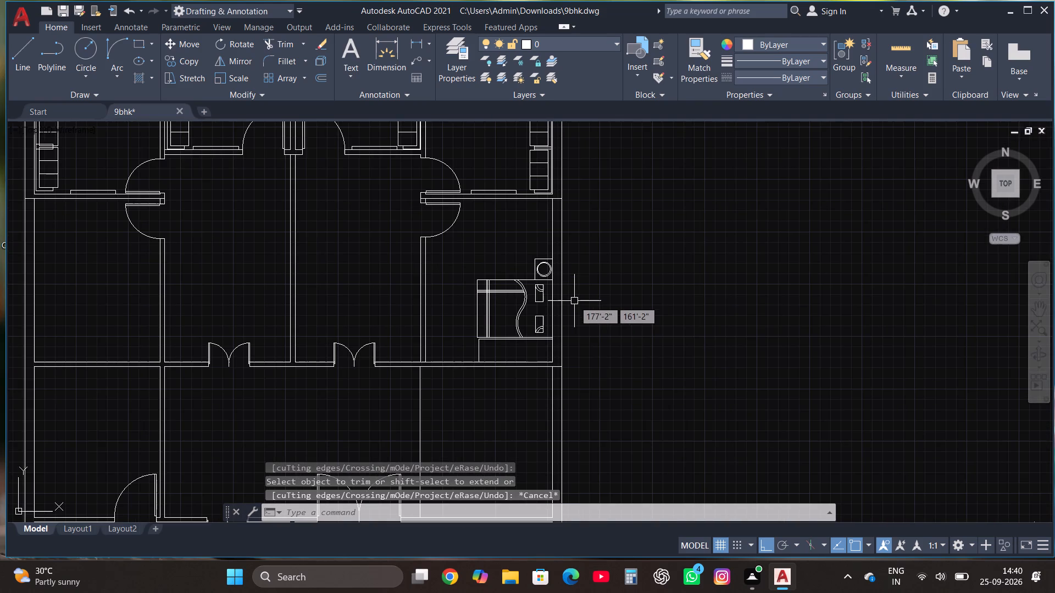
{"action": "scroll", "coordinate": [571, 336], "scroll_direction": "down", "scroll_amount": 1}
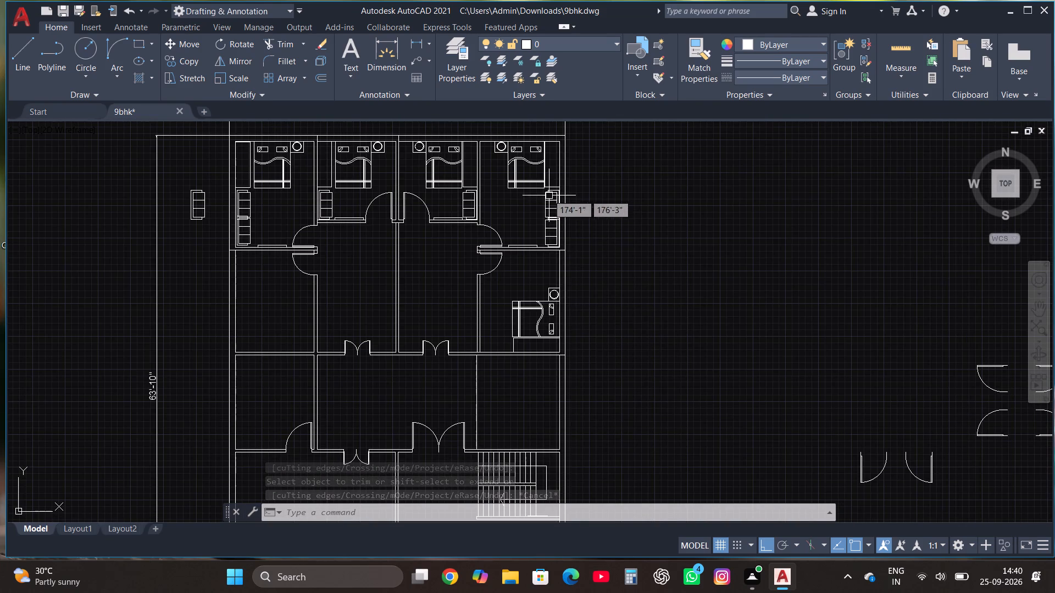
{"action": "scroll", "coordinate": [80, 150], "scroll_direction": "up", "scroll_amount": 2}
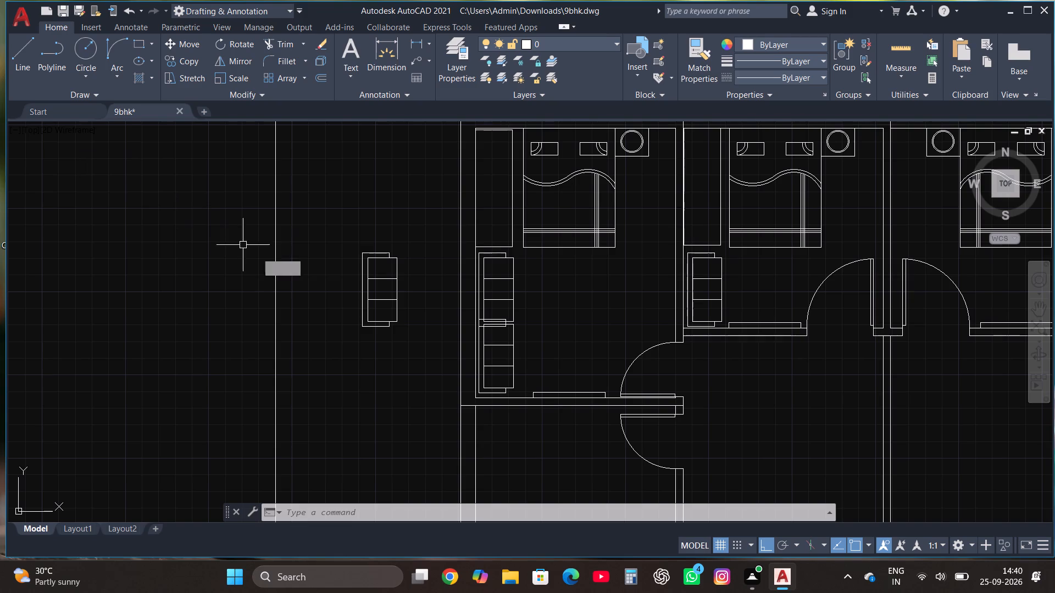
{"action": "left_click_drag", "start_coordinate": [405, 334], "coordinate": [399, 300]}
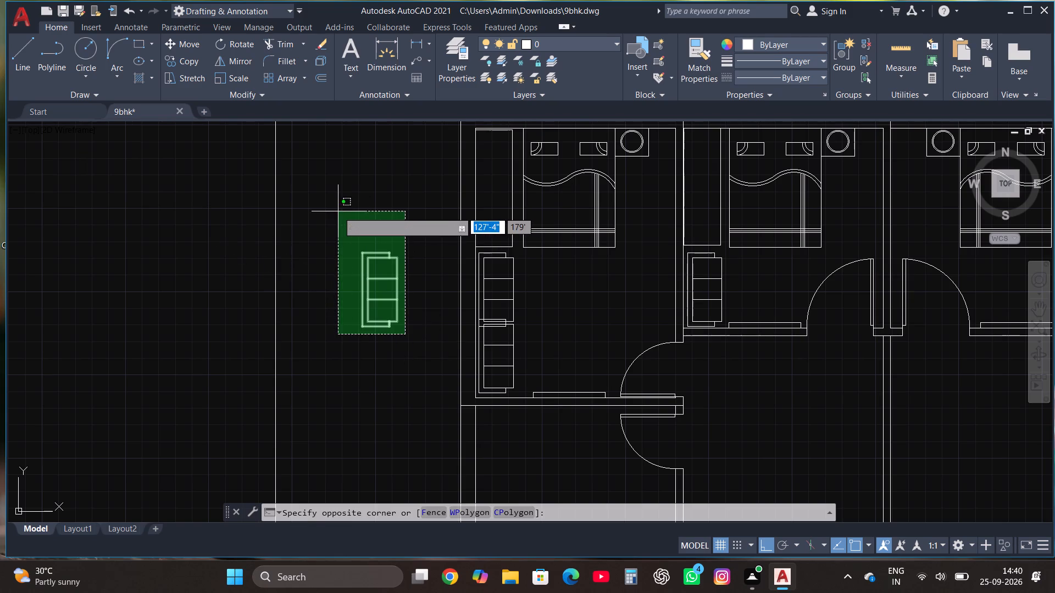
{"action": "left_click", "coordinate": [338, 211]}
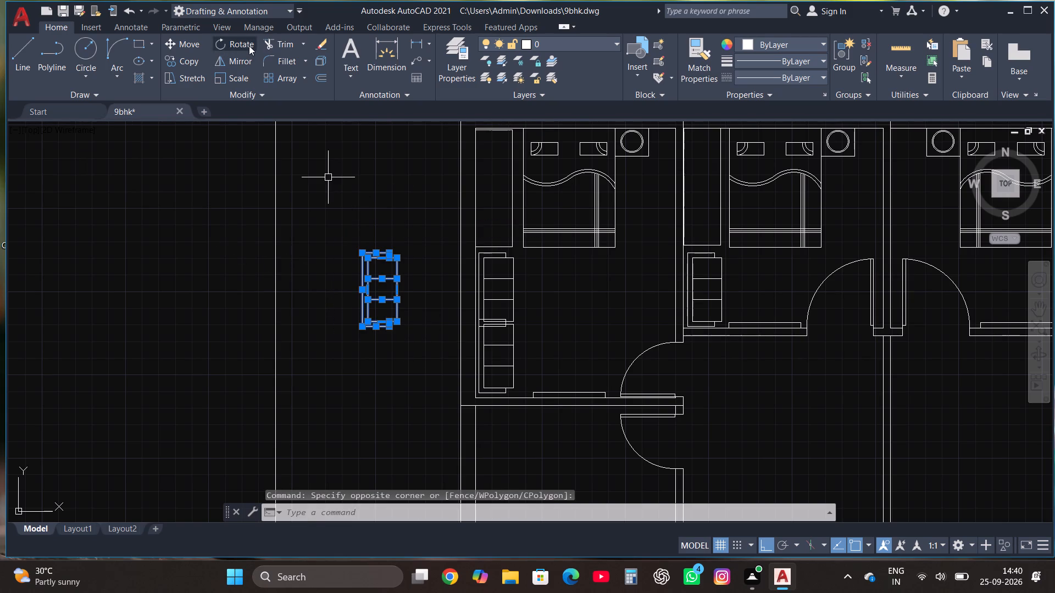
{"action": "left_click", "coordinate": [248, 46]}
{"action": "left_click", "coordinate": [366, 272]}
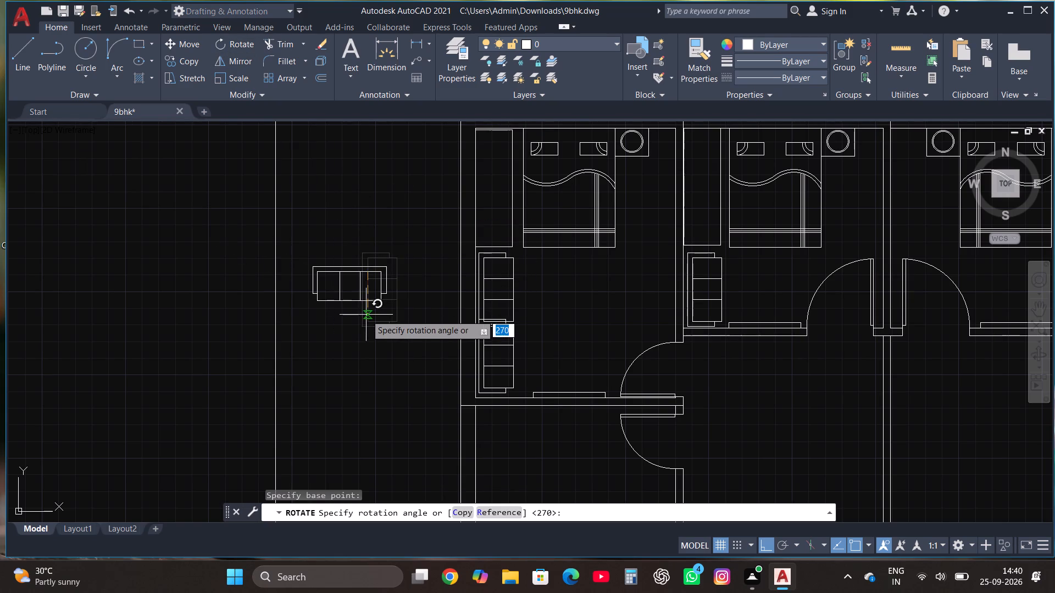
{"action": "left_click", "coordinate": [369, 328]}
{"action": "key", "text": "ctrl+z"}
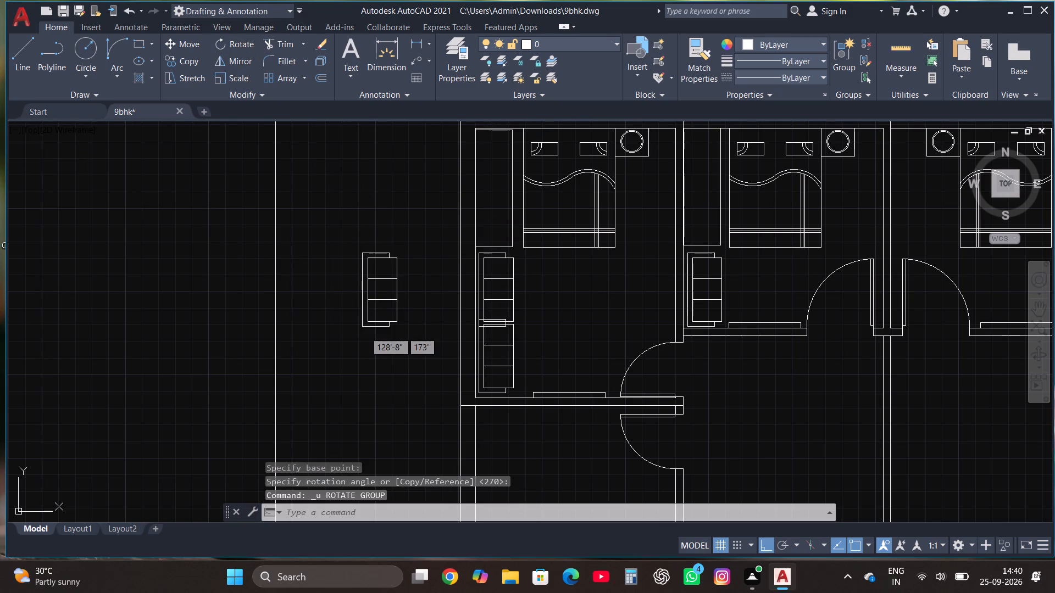
Rotate the spare sofa 270° about the midpoint of a seat division line so its back faces north.
{"action": "left_click", "coordinate": [398, 339]}
{"action": "left_click", "coordinate": [362, 231]}
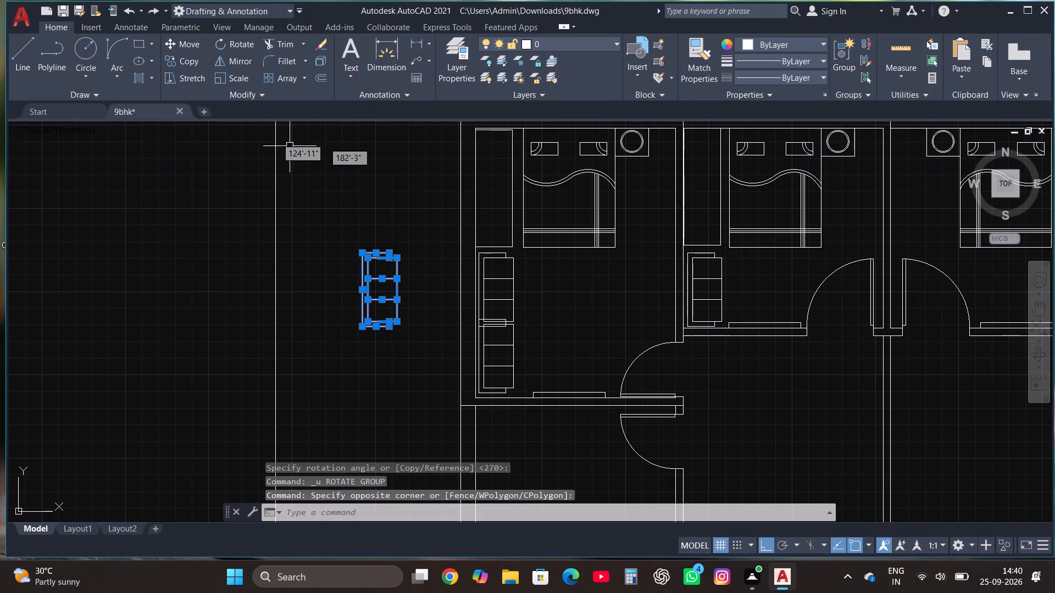
{"action": "left_click", "coordinate": [241, 43]}
{"action": "left_click", "coordinate": [384, 299]}
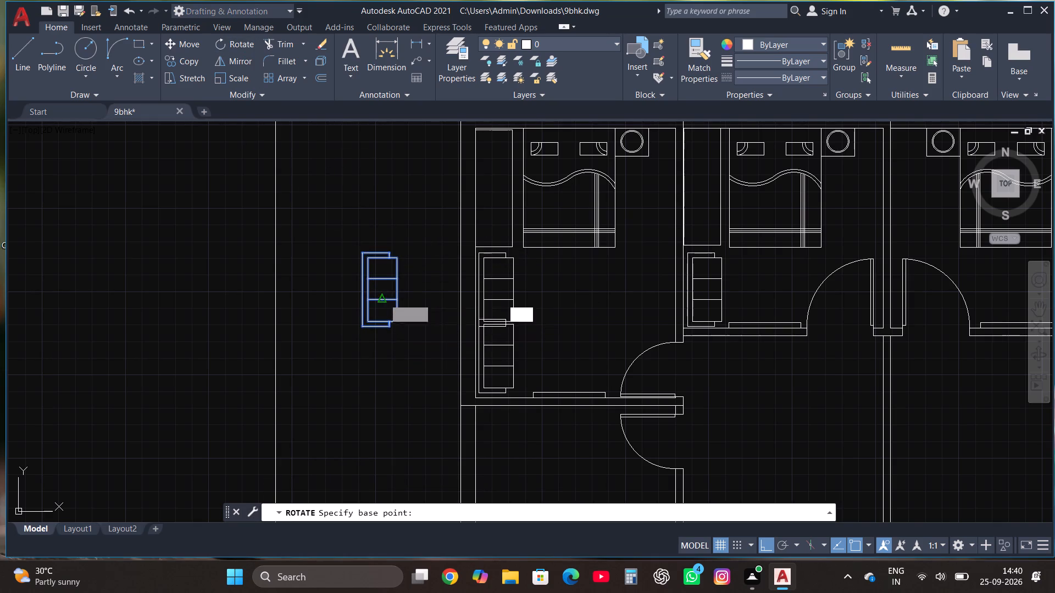
{"action": "left_click", "coordinate": [376, 357]}
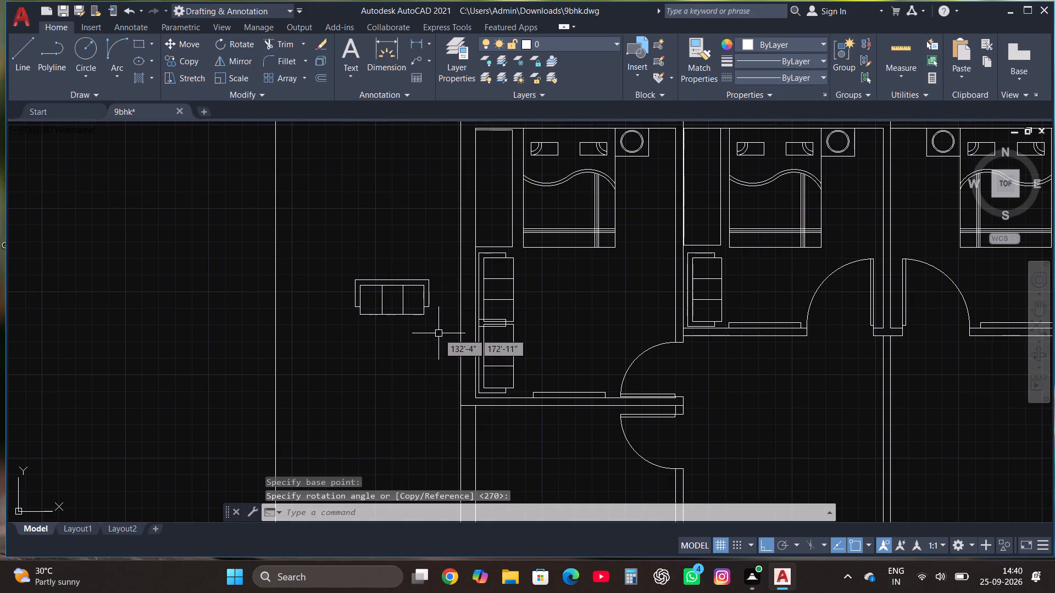
Move the rotated sofa into the room south of the fourth bedroom, just below its north wall near the northeast corner.
{"action": "left_click", "coordinate": [438, 333]}
{"action": "left_click", "coordinate": [331, 249]}
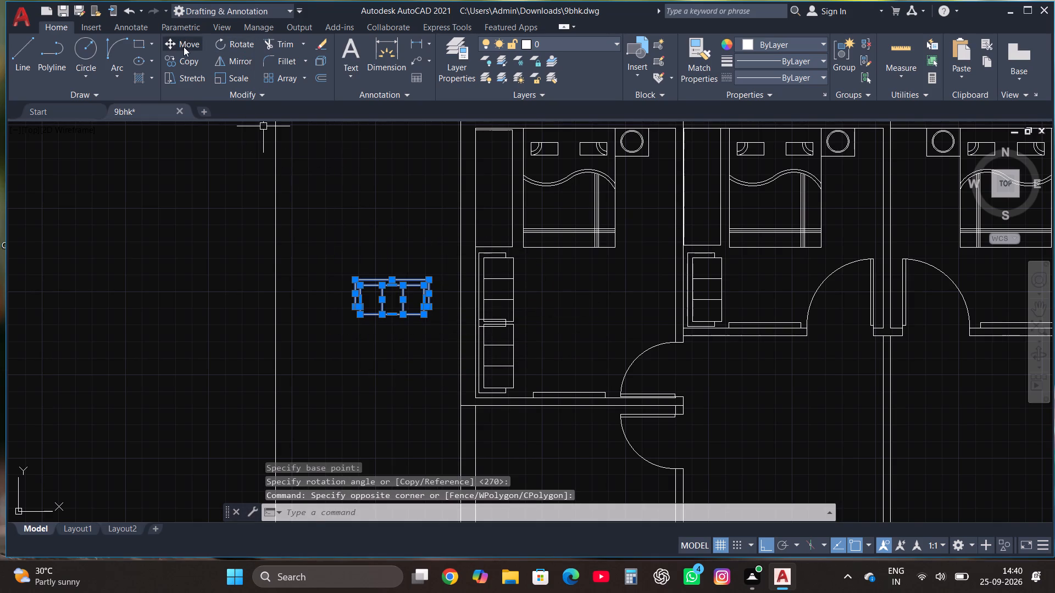
{"action": "left_click", "coordinate": [184, 46]}
{"action": "left_click", "coordinate": [357, 278]}
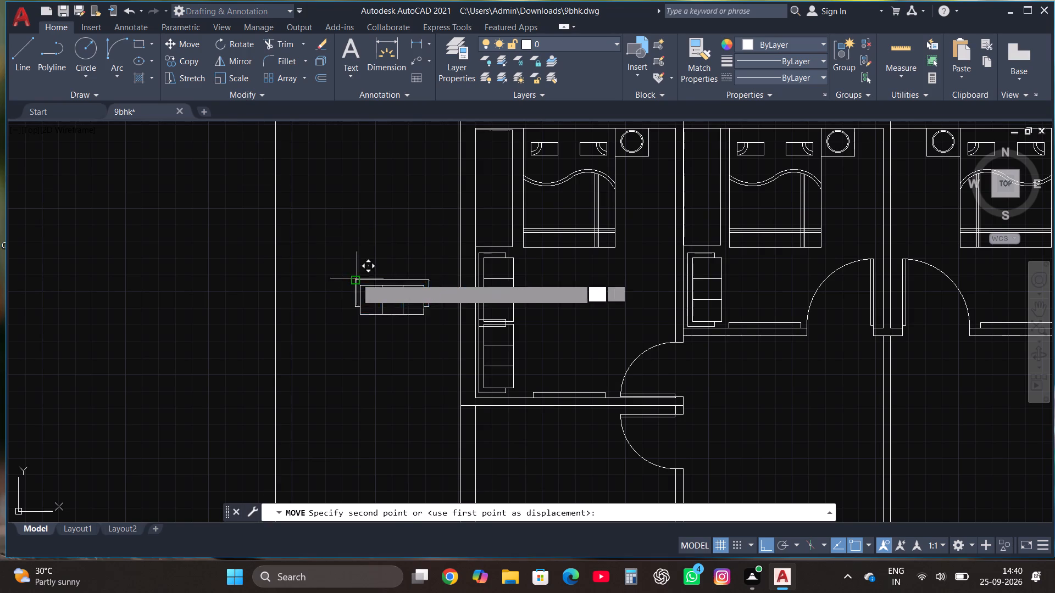
{"action": "key", "text": "F8"}
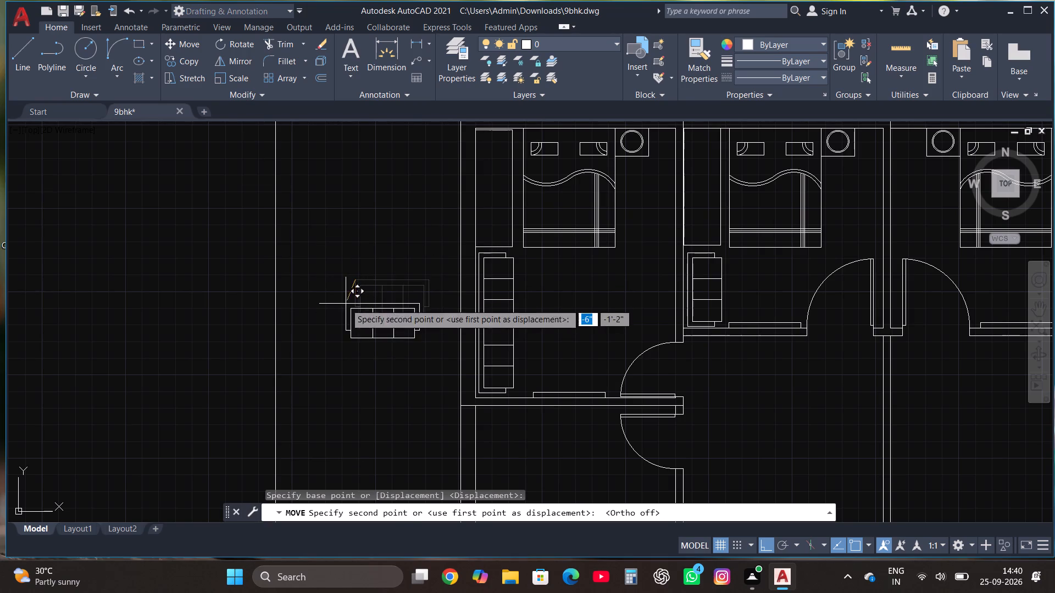
{"action": "scroll", "coordinate": [297, 270], "scroll_direction": "down", "scroll_amount": 4}
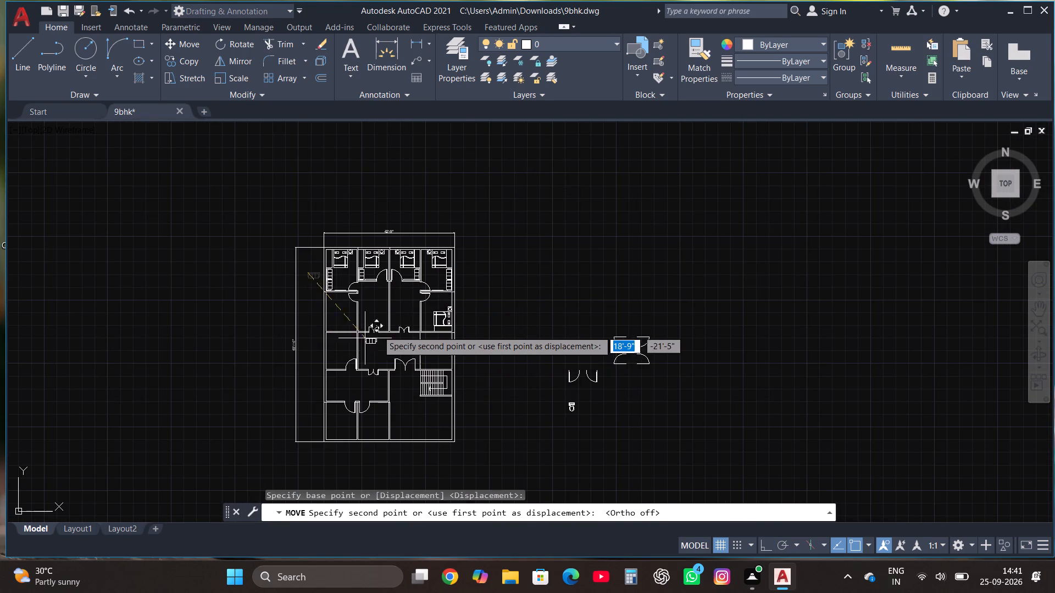
{"action": "scroll", "coordinate": [386, 334], "scroll_direction": "up", "scroll_amount": 4}
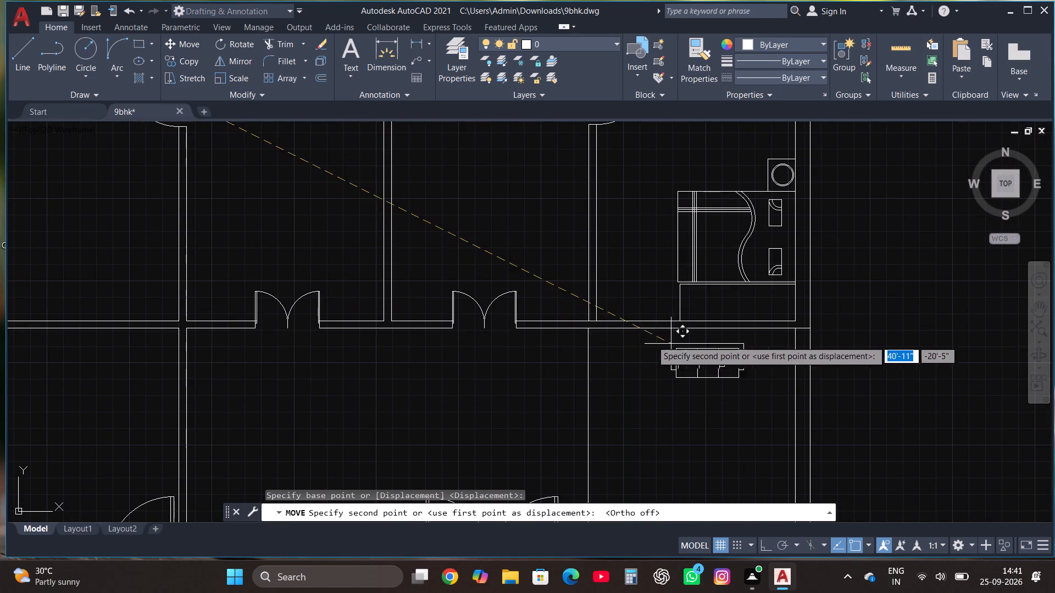
{"action": "scroll", "coordinate": [524, 316], "scroll_direction": "down", "scroll_amount": 1}
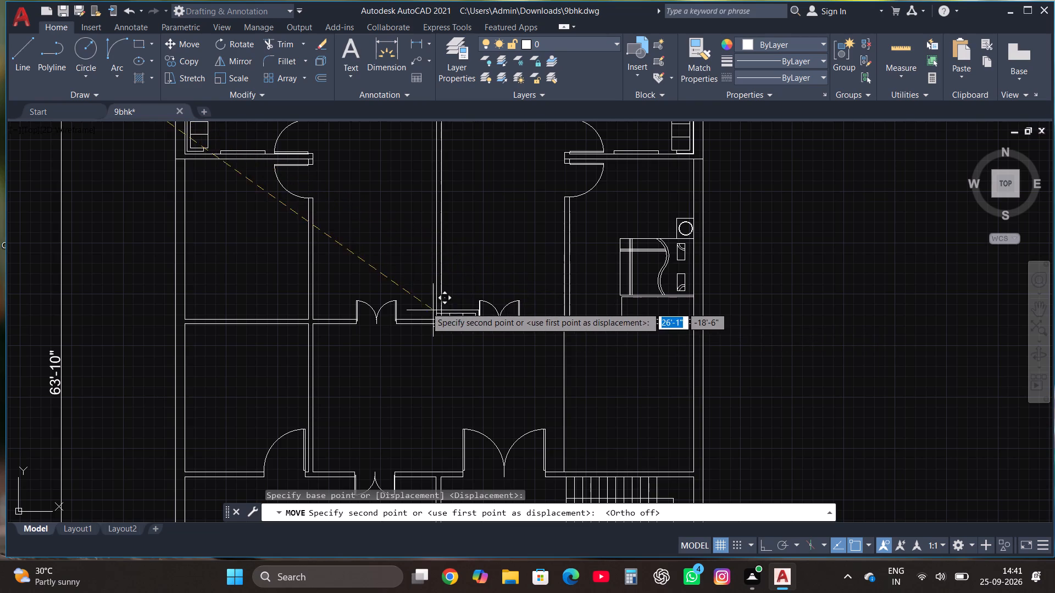
{"action": "scroll", "coordinate": [438, 314], "scroll_direction": "down", "scroll_amount": 1}
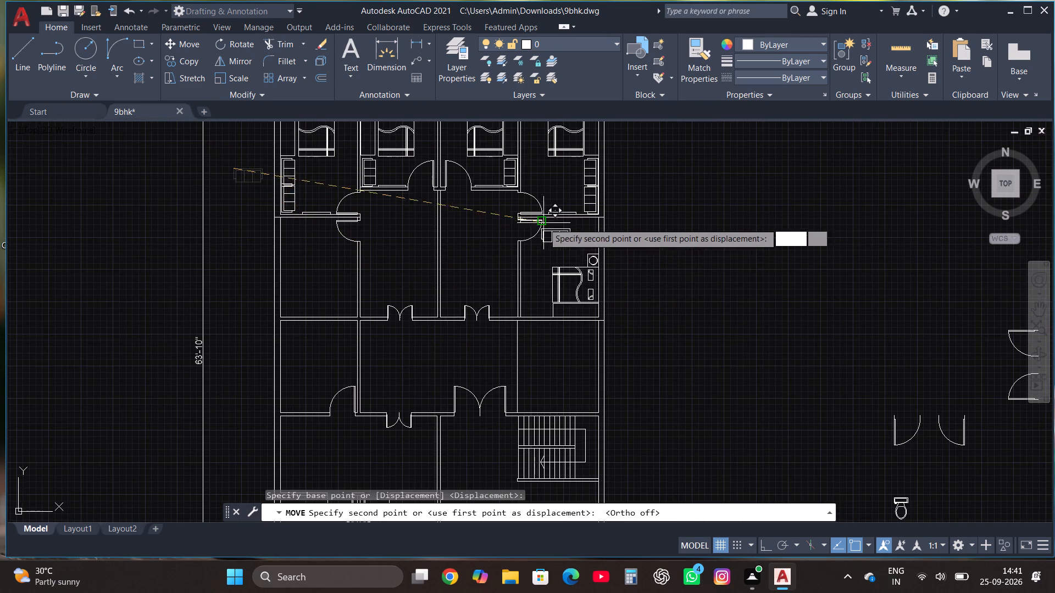
{"action": "scroll", "coordinate": [560, 229], "scroll_direction": "up", "scroll_amount": 3}
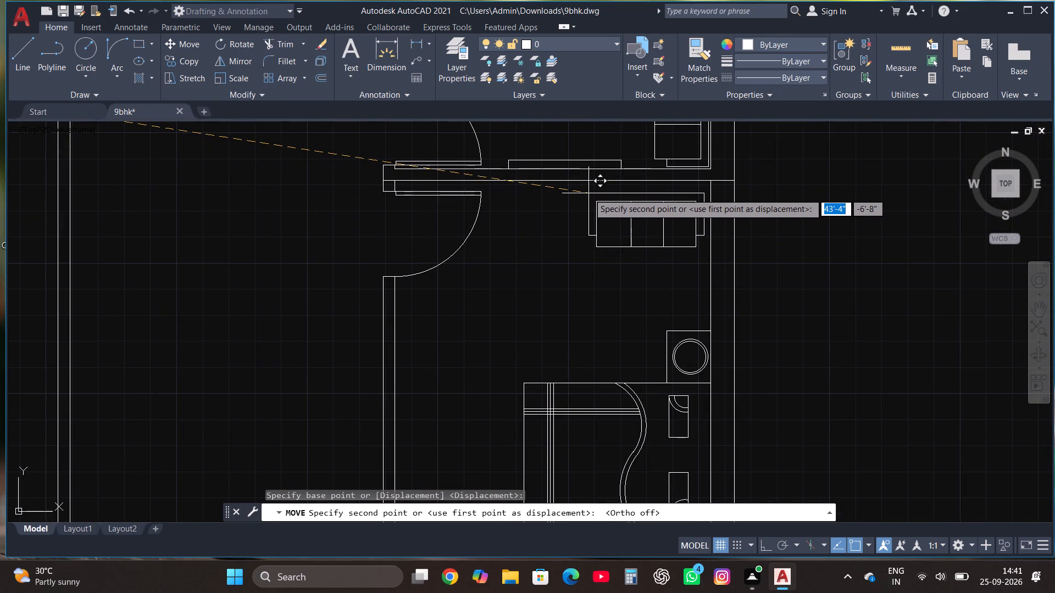
{"action": "left_click", "coordinate": [588, 192]}
Draw a thin rectangular wall unit against the room's west wall, opposite the foot of the bed.
{"action": "scroll", "coordinate": [493, 278], "scroll_direction": "down", "scroll_amount": 3}
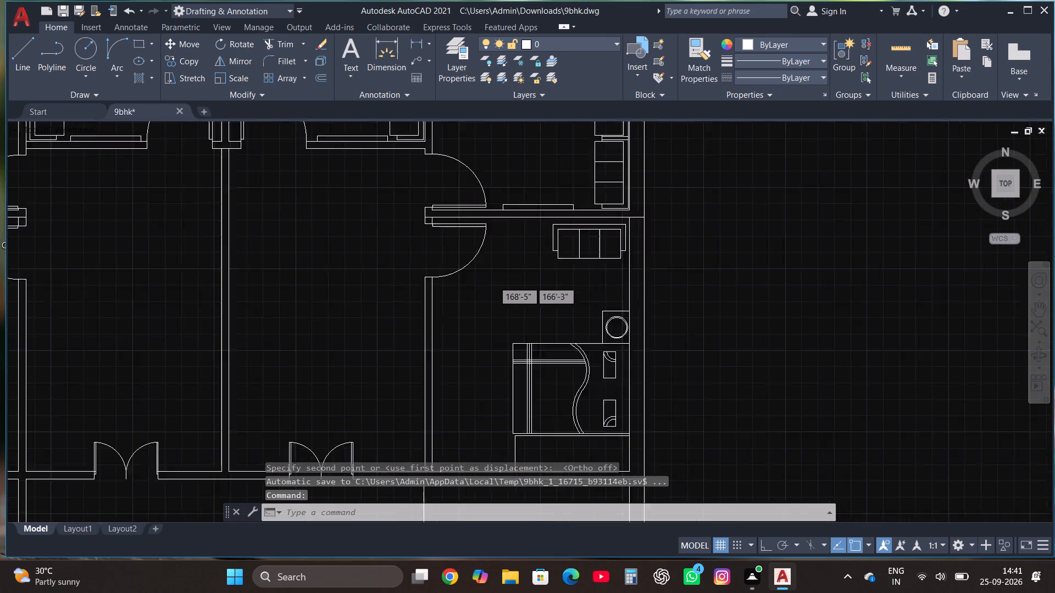
{"action": "scroll", "coordinate": [656, 232], "scroll_direction": "down", "scroll_amount": 1}
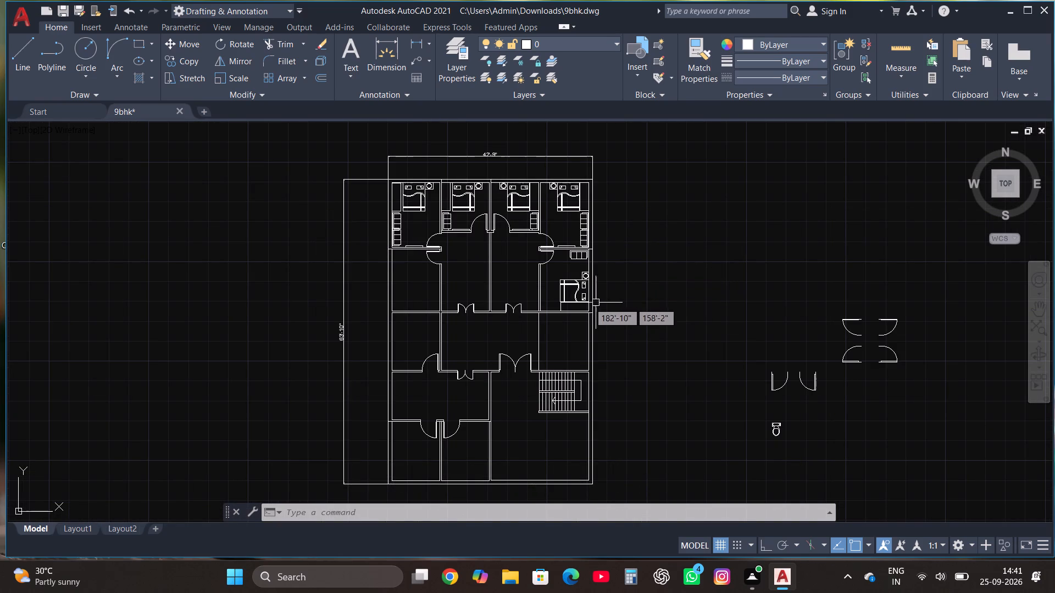
{"action": "scroll", "coordinate": [575, 299], "scroll_direction": "up", "scroll_amount": 3}
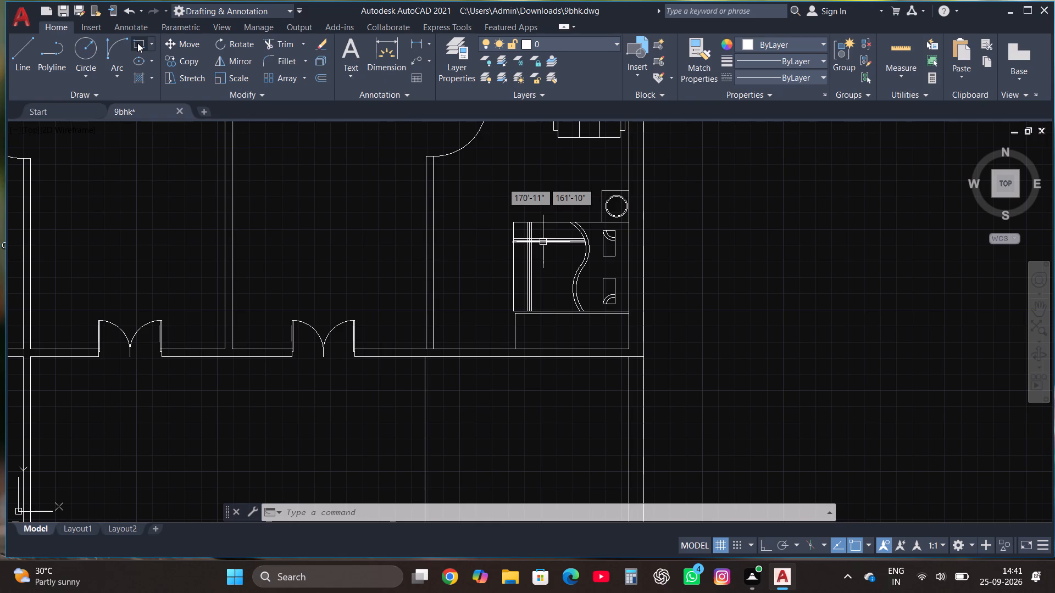
{"action": "left_click", "coordinate": [137, 43]}
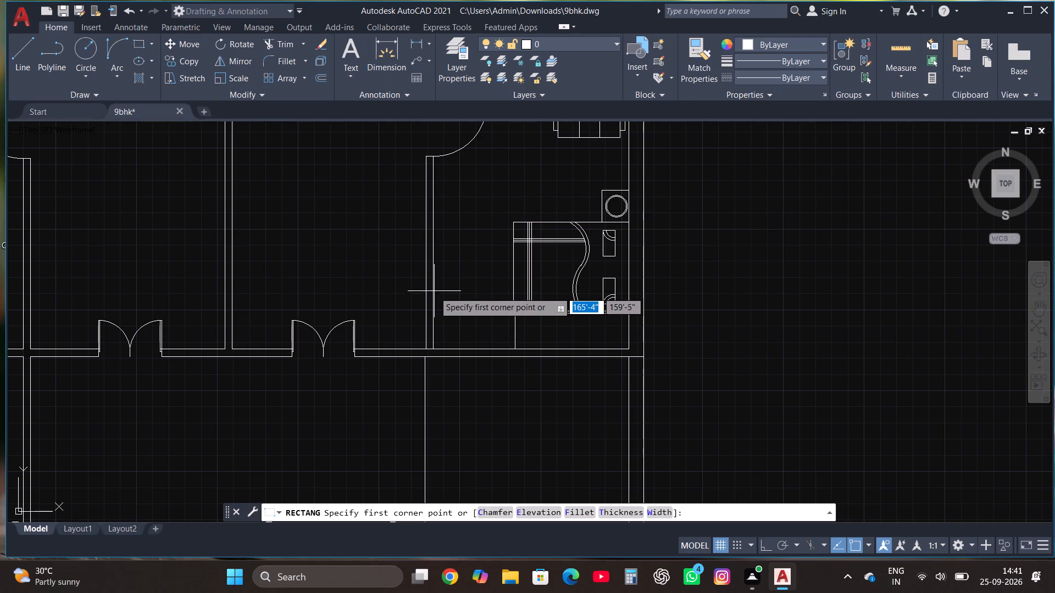
{"action": "left_click", "coordinate": [434, 293]}
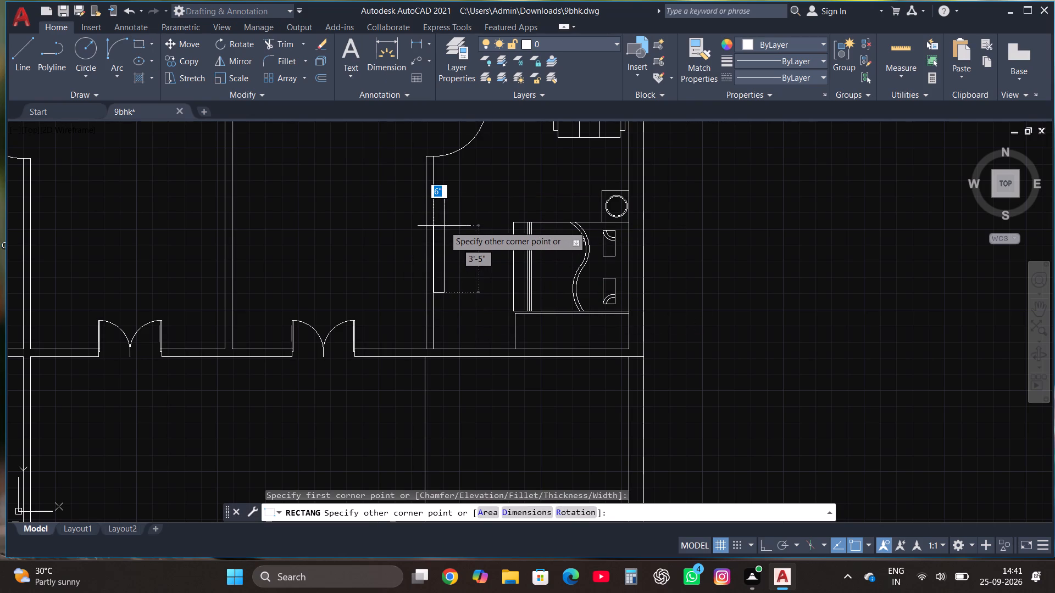
{"action": "left_click", "coordinate": [442, 217]}
{"action": "scroll", "coordinate": [492, 172], "scroll_direction": "down", "scroll_amount": 1}
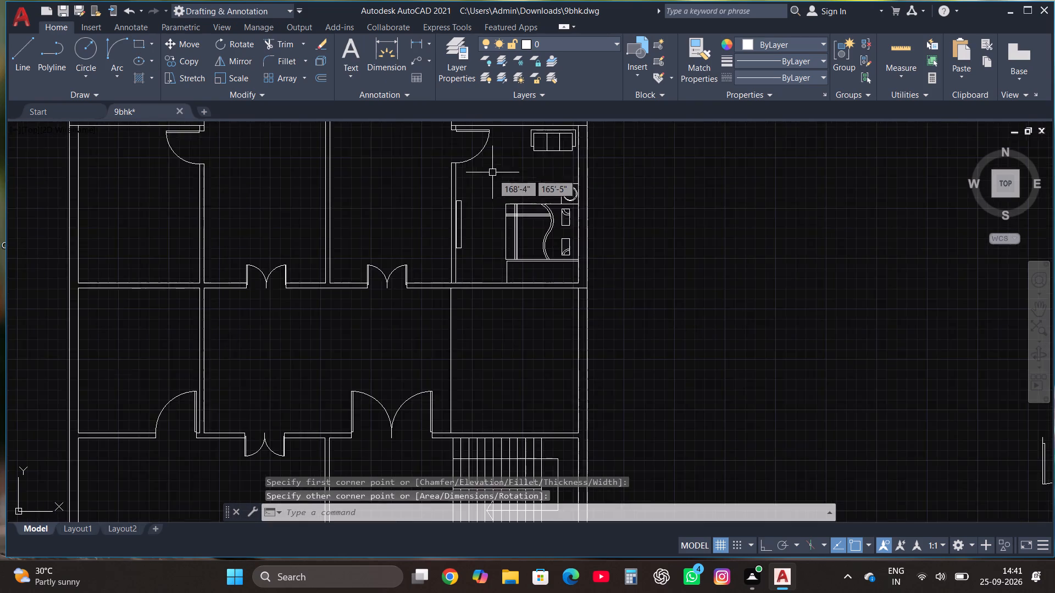
In the room north of the staircase, draw a counter edge 2' in from the east wall, running about 9'-1" south from the north wall.
{"action": "scroll", "coordinate": [492, 176], "scroll_direction": "down", "scroll_amount": 1}
{"action": "scroll", "coordinate": [543, 323], "scroll_direction": "up", "scroll_amount": 2}
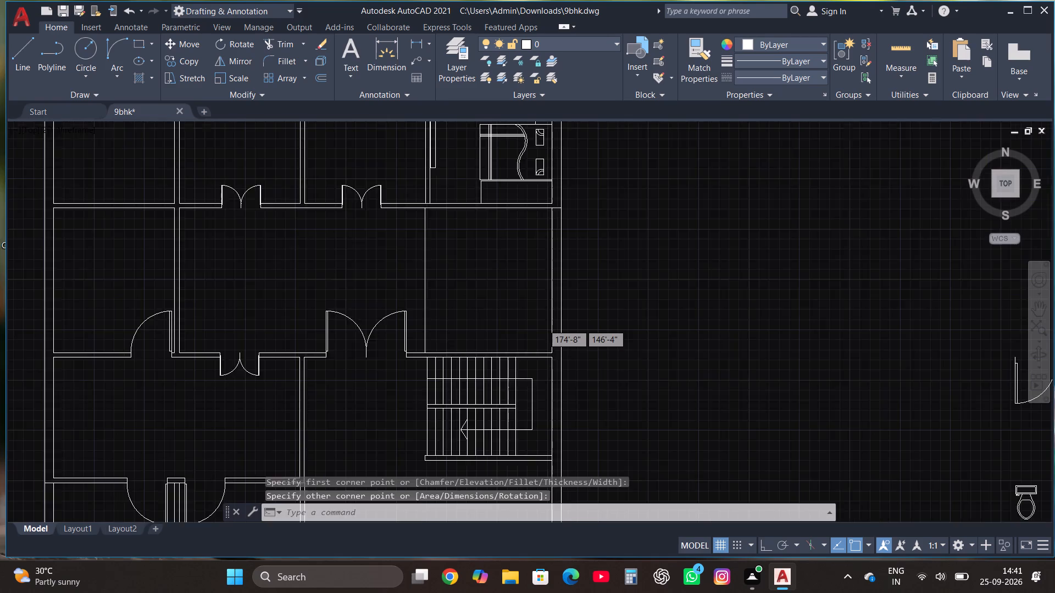
{"action": "left_click", "coordinate": [25, 49]}
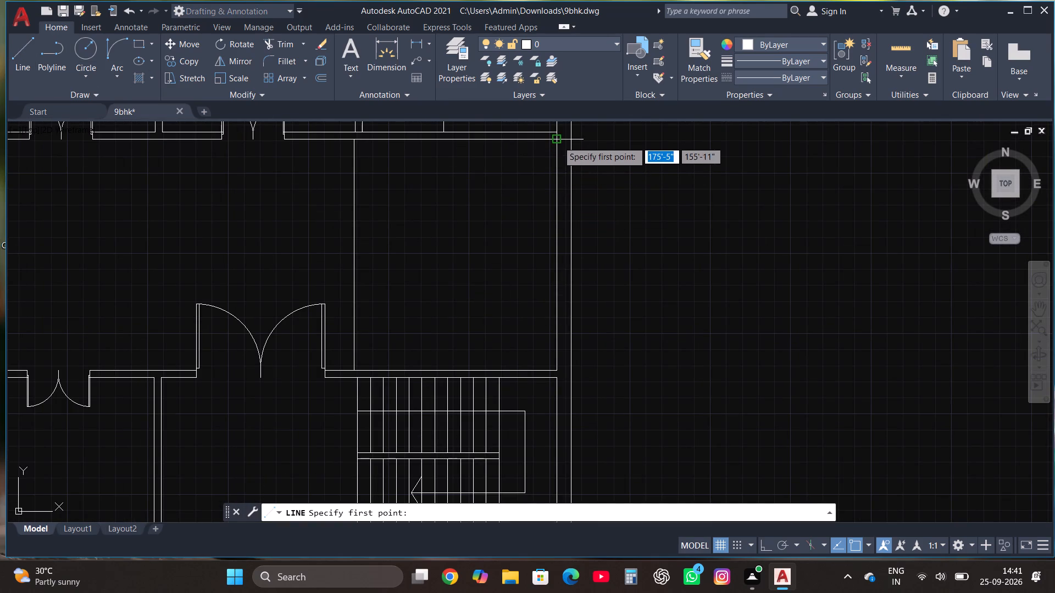
{"action": "left_click", "coordinate": [558, 141]}
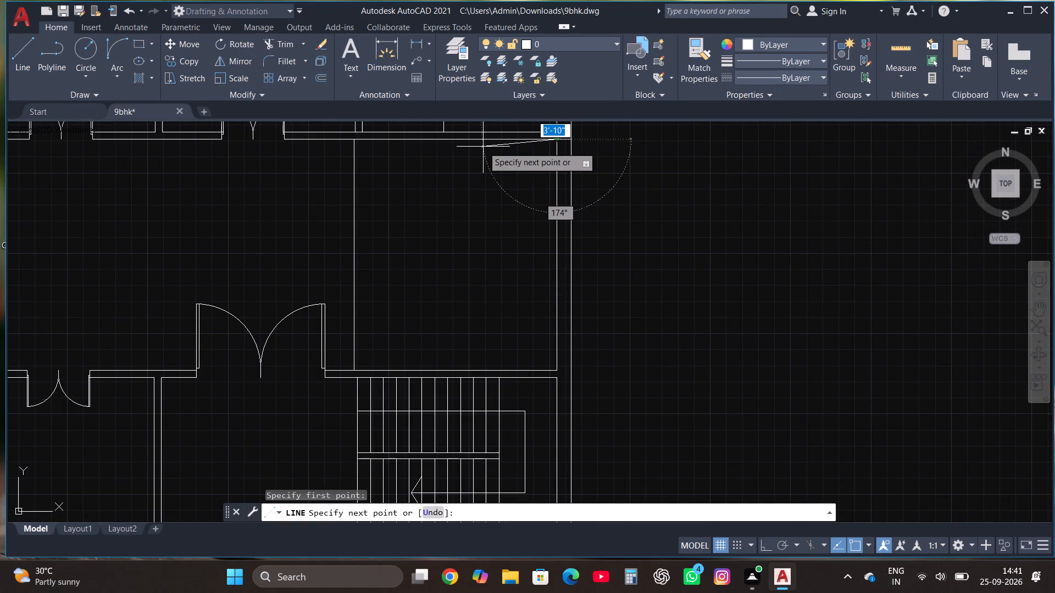
{"action": "key", "text": "F8"}
{"action": "type", "text": "2'"}
{"action": "key", "text": "Return"}
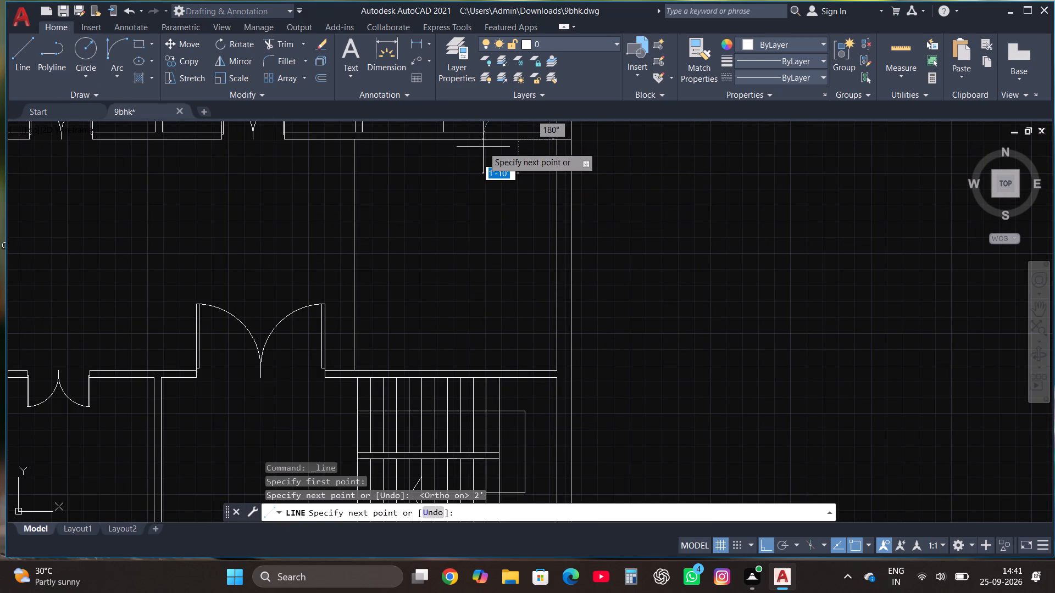
{"action": "left_click", "coordinate": [483, 314]}
Draw the second counter edge 2' north of the room's south wall, running east from the west boundary line toward the first edge.
{"action": "left_click", "coordinate": [19, 48]}
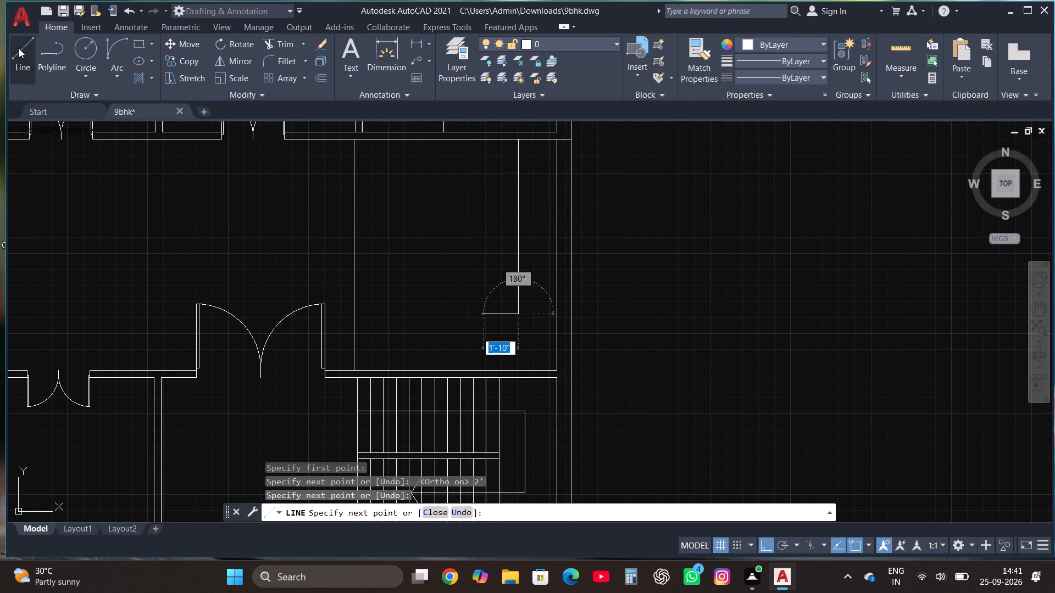
{"action": "left_click", "coordinate": [353, 370]}
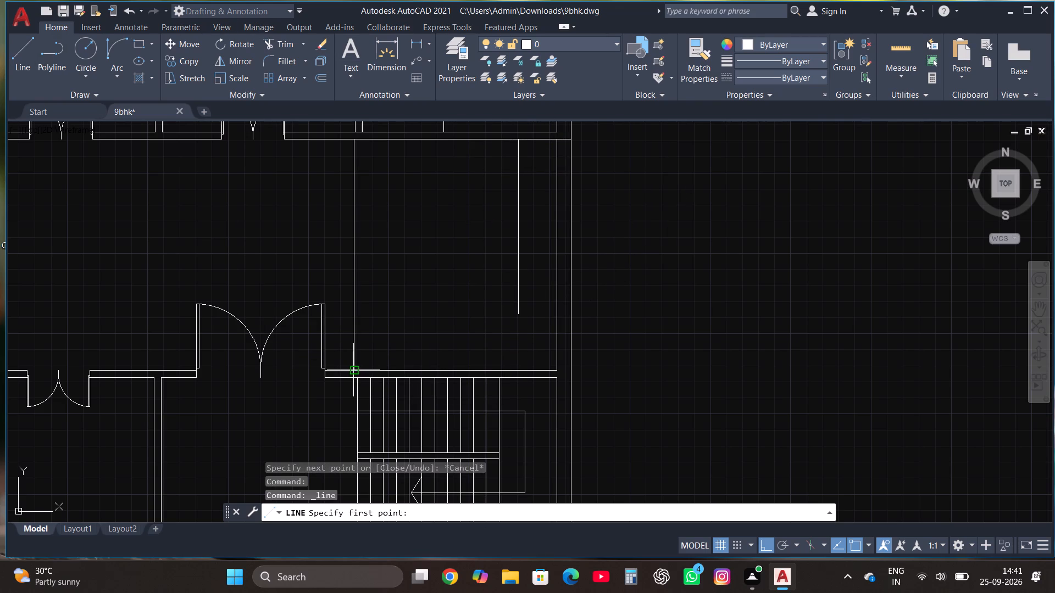
{"action": "type", "text": "2'"}
{"action": "key", "text": "Return"}
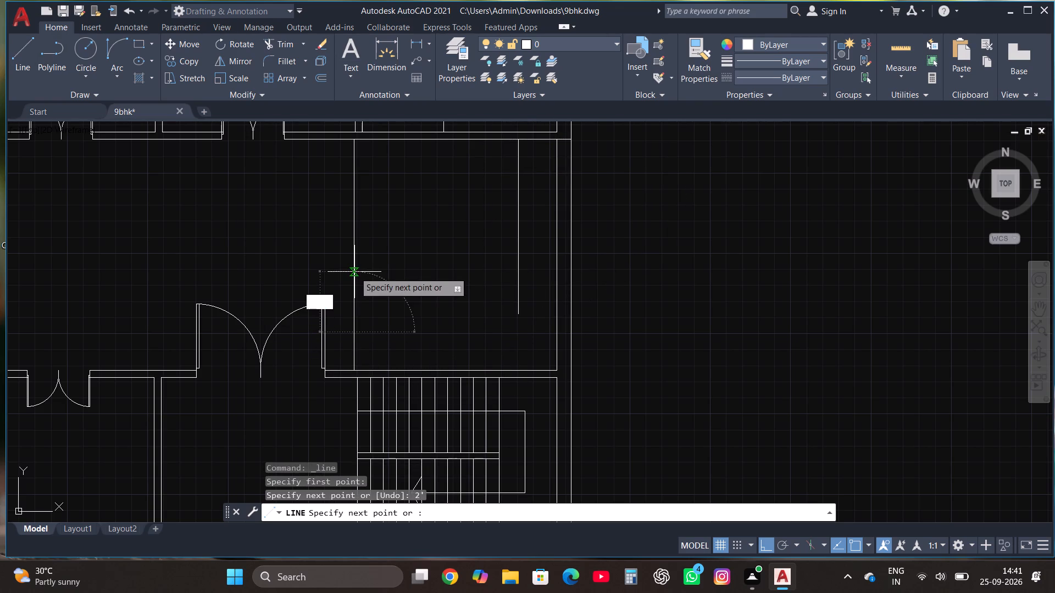
{"action": "left_click", "coordinate": [491, 315]}
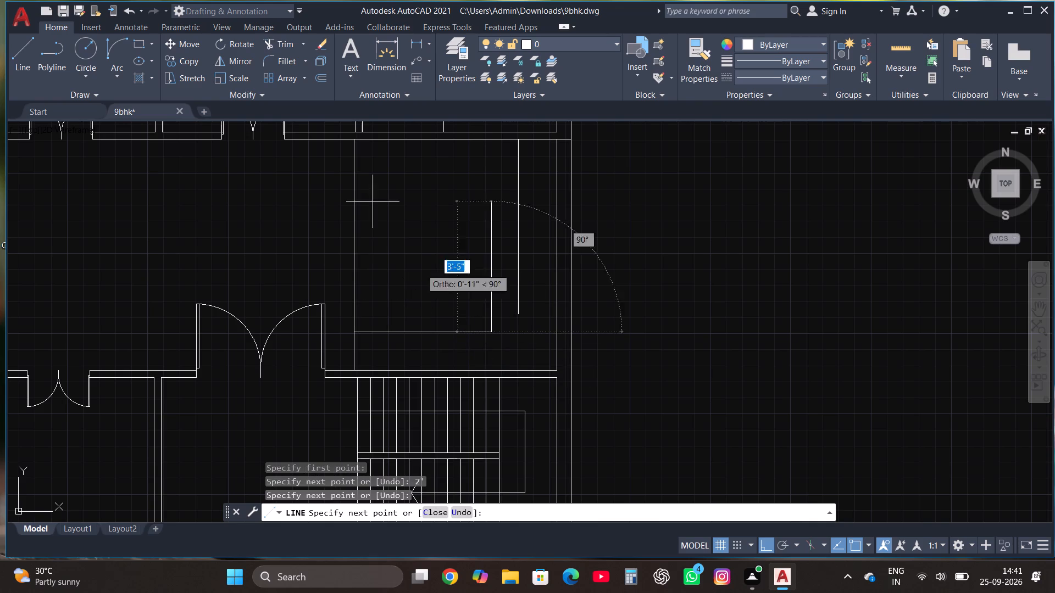
Fillet the south and east counter edges so they meet in a square corner.
{"action": "left_click", "coordinate": [279, 59]}
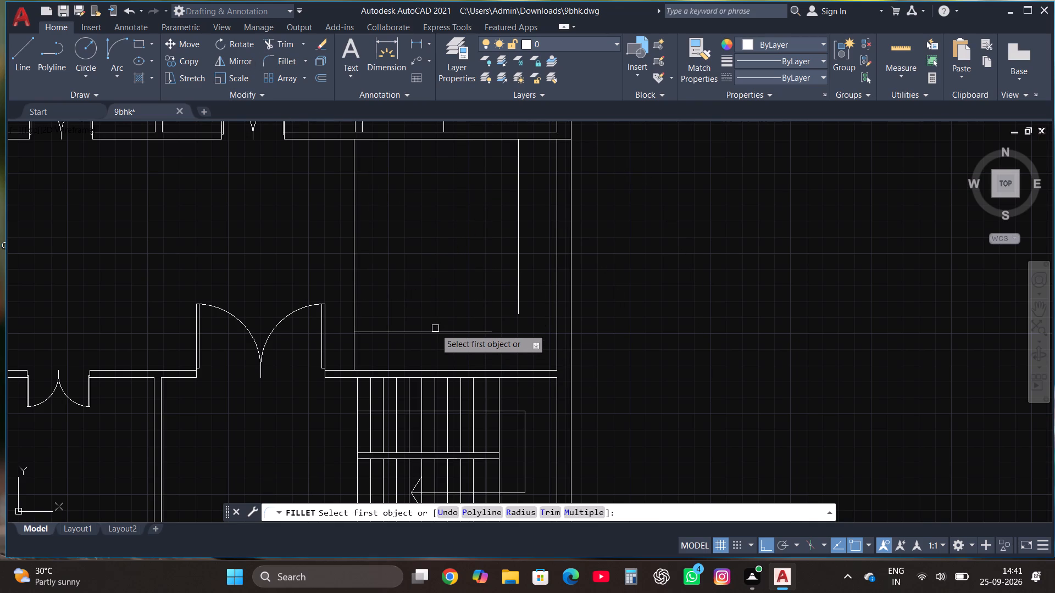
{"action": "left_click", "coordinate": [435, 328]}
{"action": "left_click", "coordinate": [453, 331]}
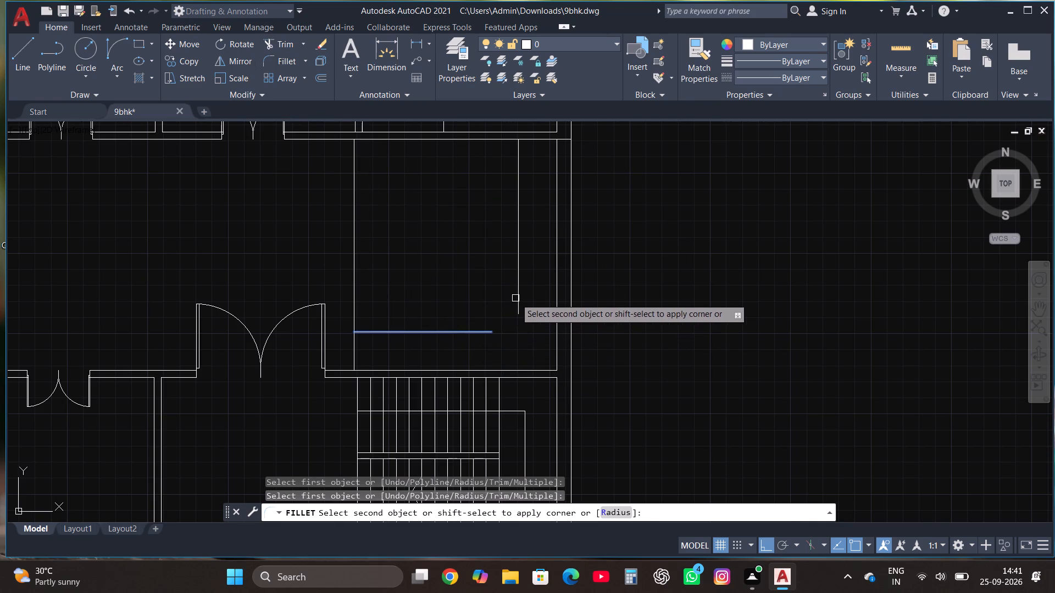
{"action": "left_click", "coordinate": [515, 299]}
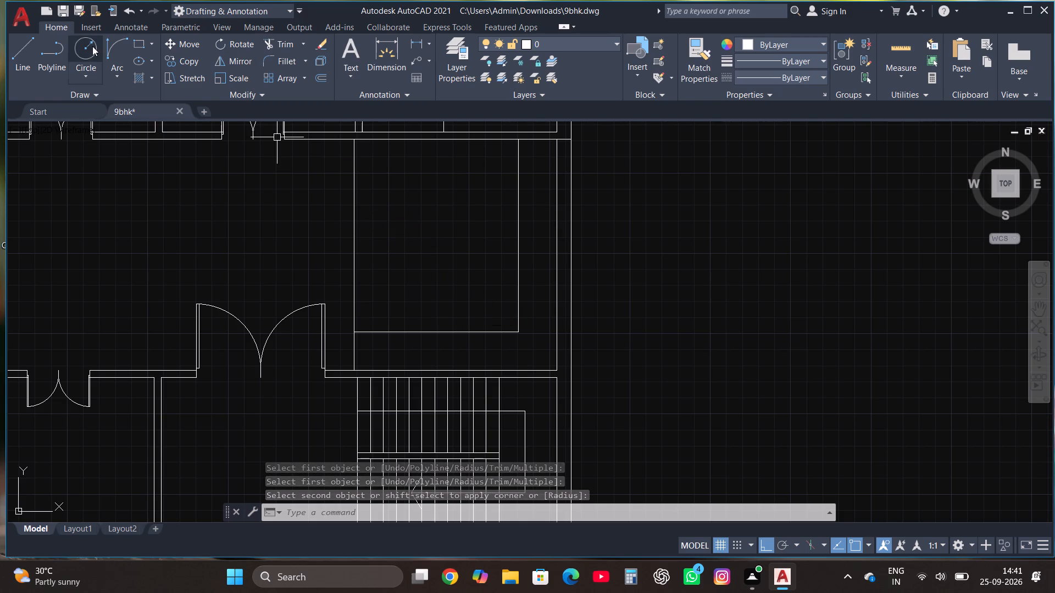
Draw a rectangular fixture about 3' by 1'-7" within the counter strip along the south wall.
{"action": "left_click", "coordinate": [135, 46]}
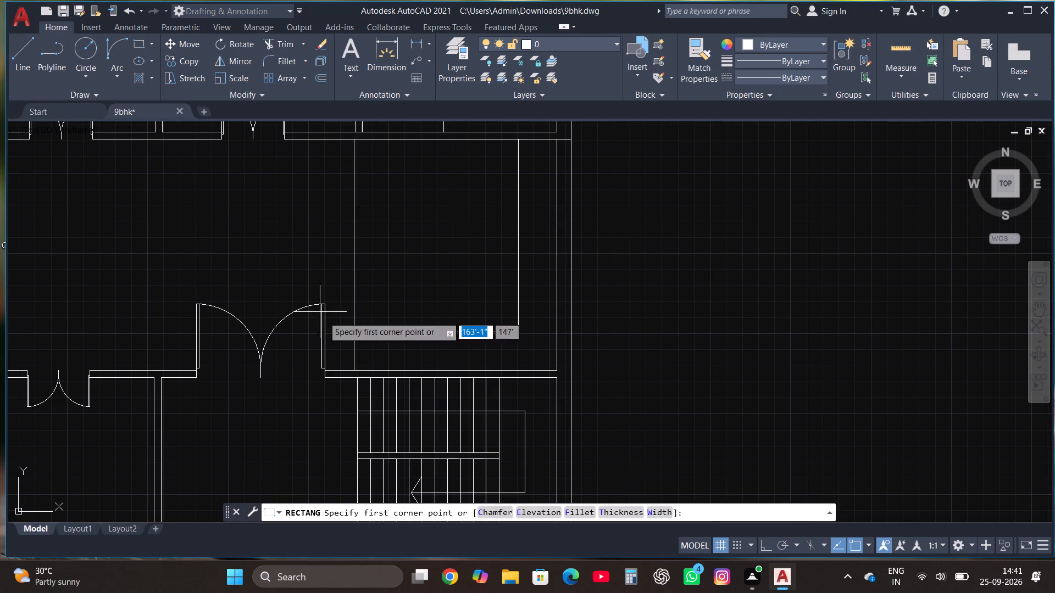
{"action": "scroll", "coordinate": [434, 369], "scroll_direction": "up", "scroll_amount": 2}
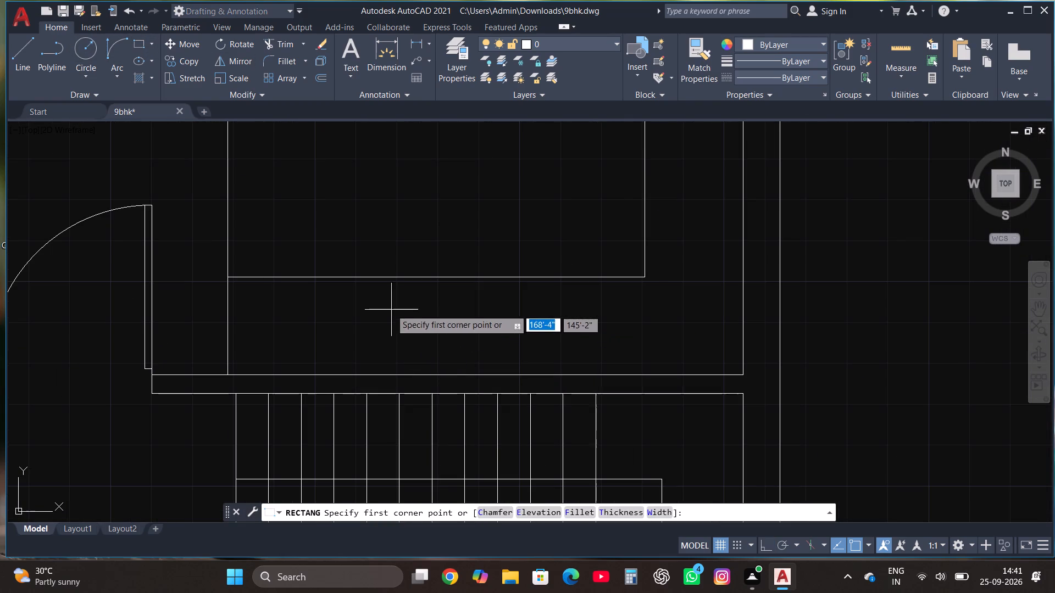
{"action": "left_click", "coordinate": [374, 285]}
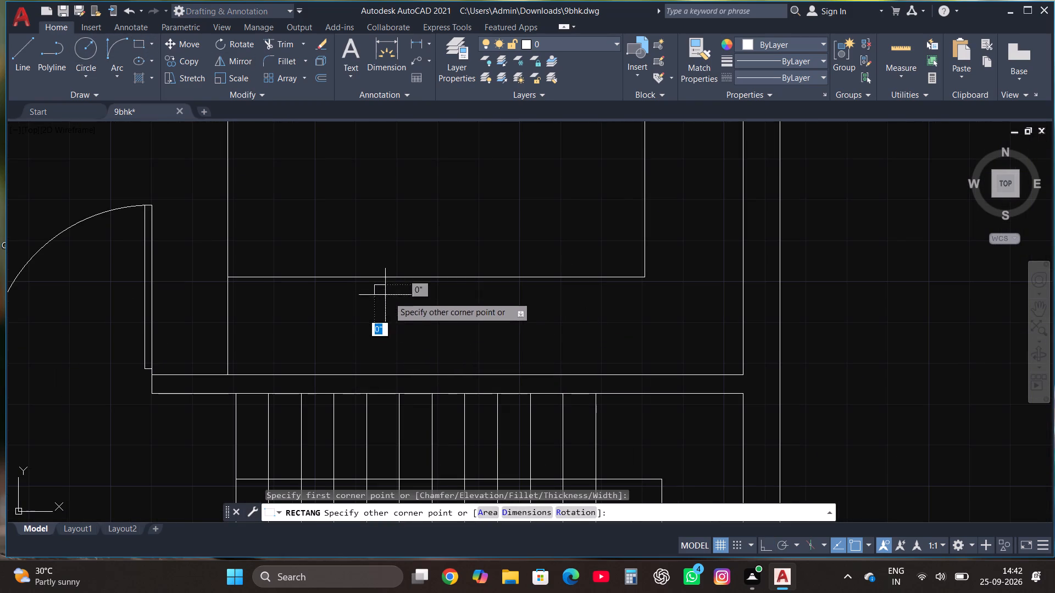
{"action": "left_click", "coordinate": [523, 368]}
Offset the fixture rectangle slightly inward by a short picked distance to give it a double outline.
{"action": "scroll", "coordinate": [521, 359], "scroll_direction": "up", "scroll_amount": 1}
{"action": "left_click", "coordinate": [524, 354]}
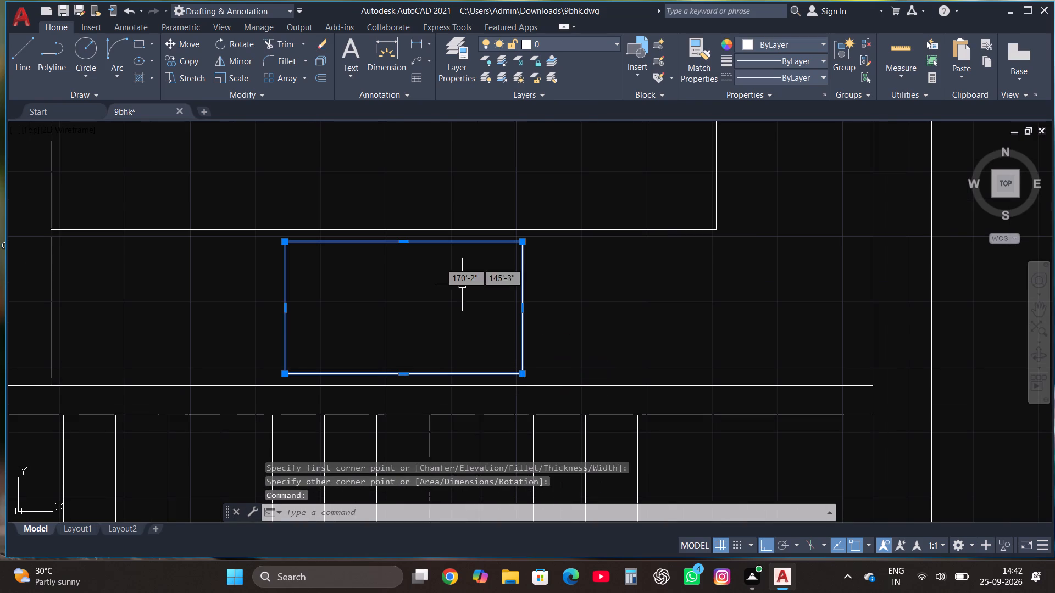
{"action": "left_click", "coordinate": [321, 81]}
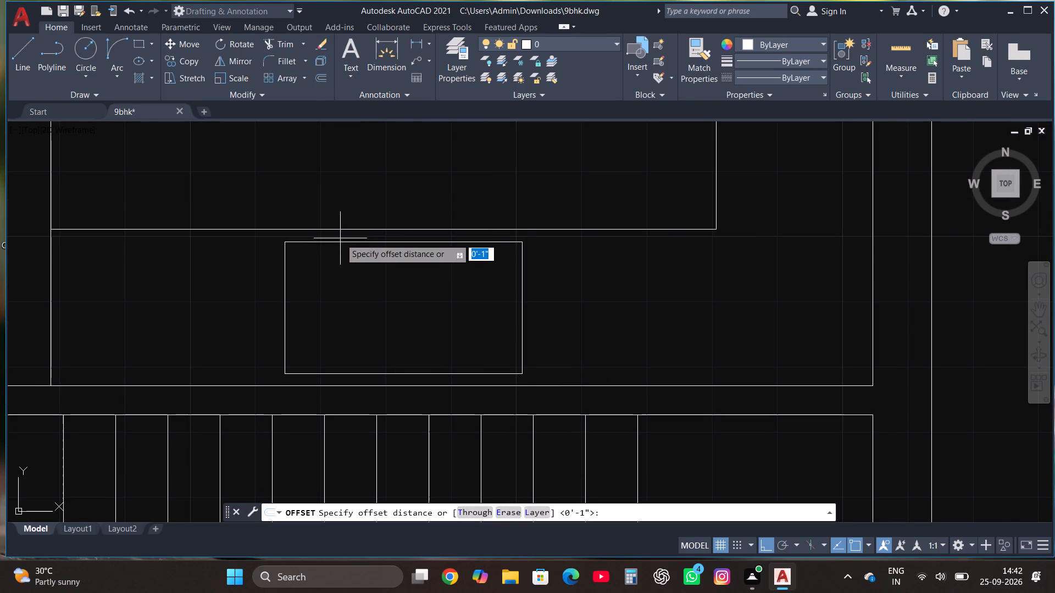
{"action": "left_click", "coordinate": [341, 241]}
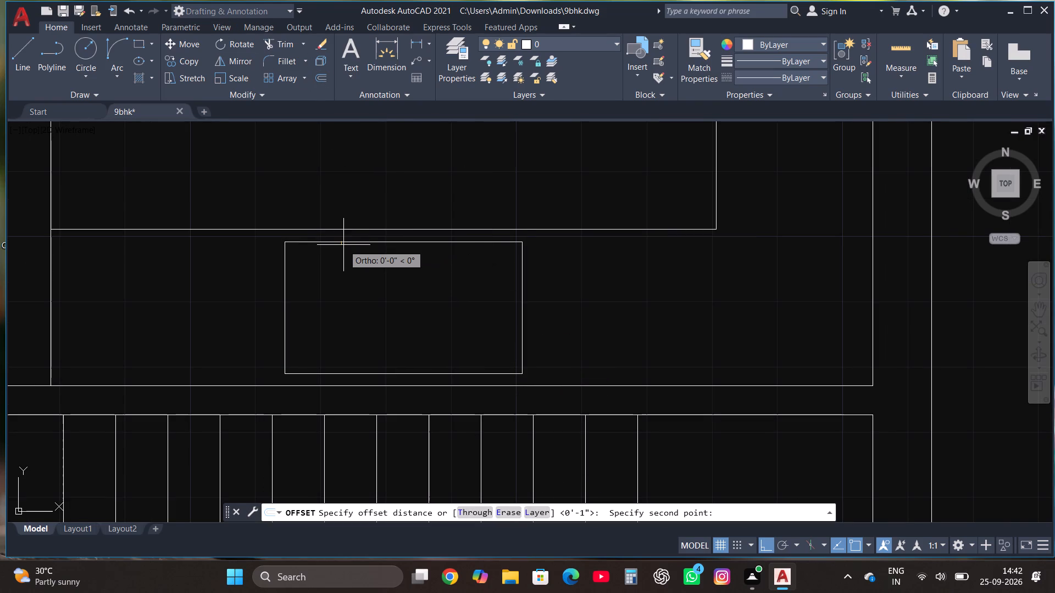
{"action": "left_click", "coordinate": [345, 247]}
{"action": "left_click", "coordinate": [344, 270]}
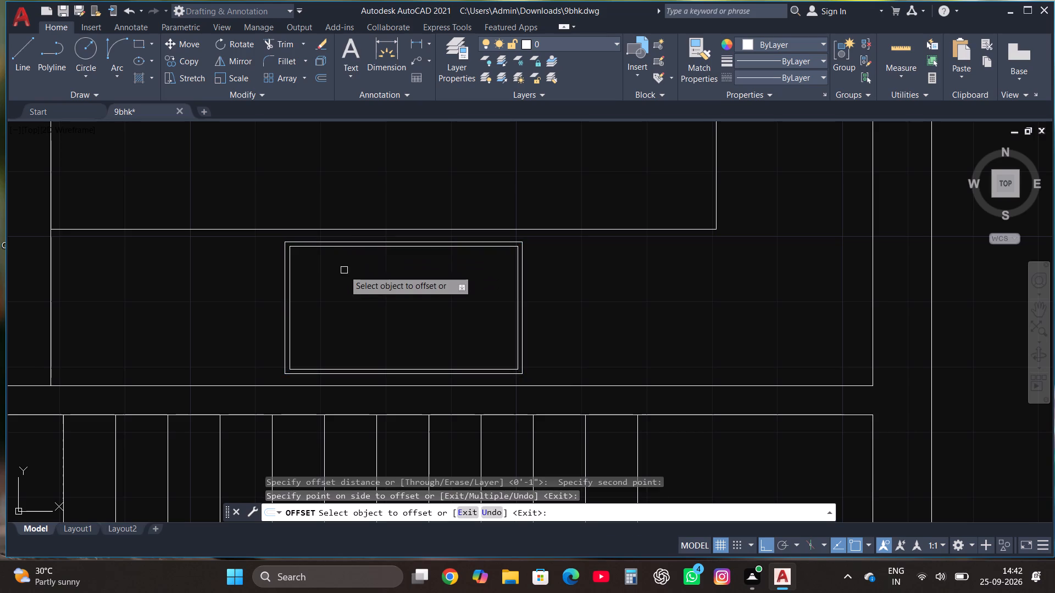
Draw an 8" by 1' rectangle inside the fixture, extending south from the inner outline's north edge.
{"action": "scroll", "coordinate": [467, 309], "scroll_direction": "up", "scroll_amount": 1}
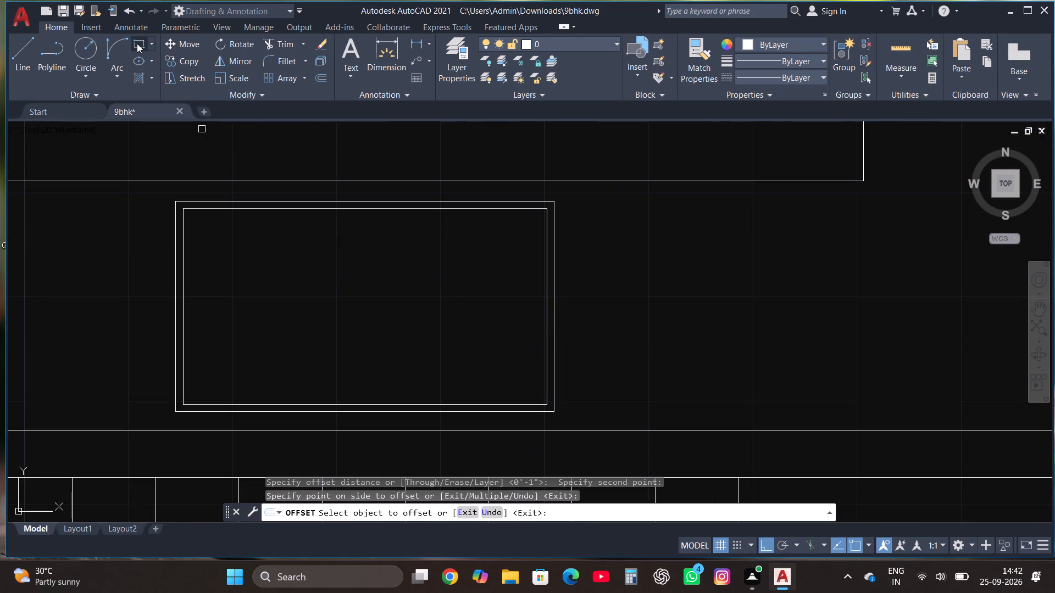
{"action": "left_click", "coordinate": [137, 43]}
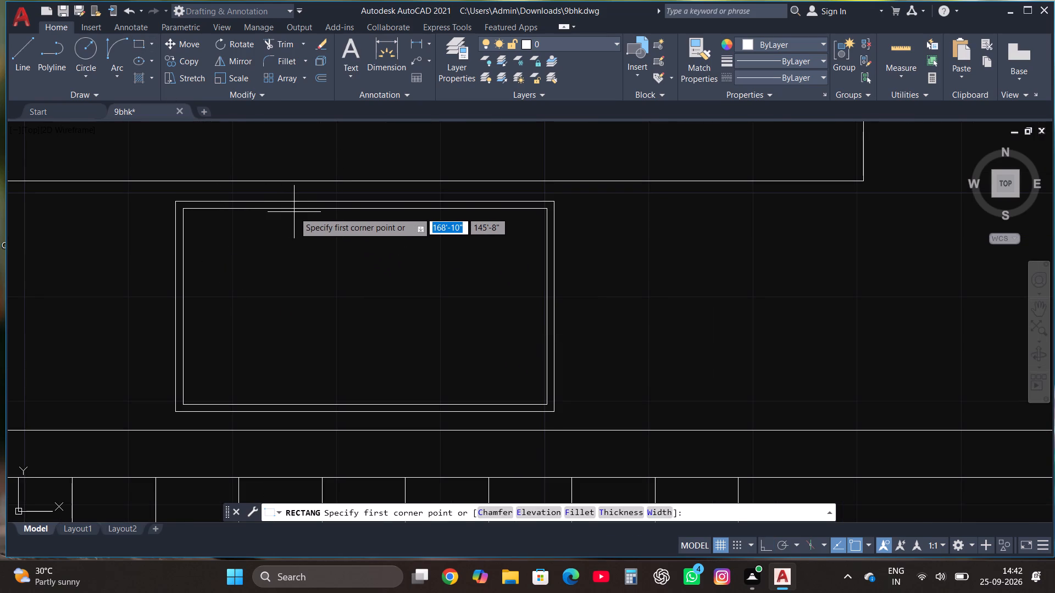
{"action": "left_click", "coordinate": [298, 208]}
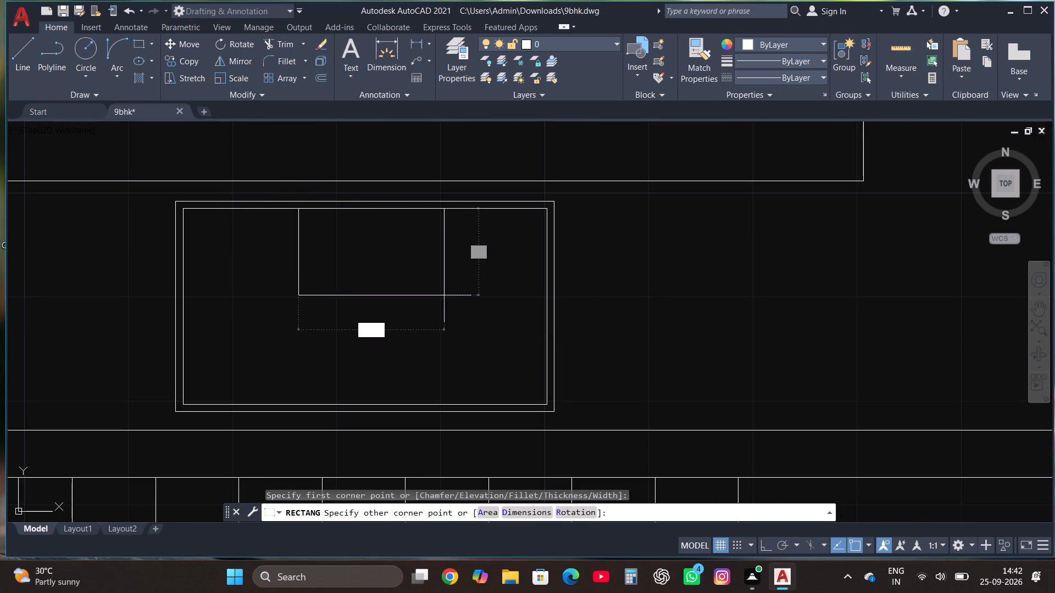
{"action": "left_click", "coordinate": [377, 334]}
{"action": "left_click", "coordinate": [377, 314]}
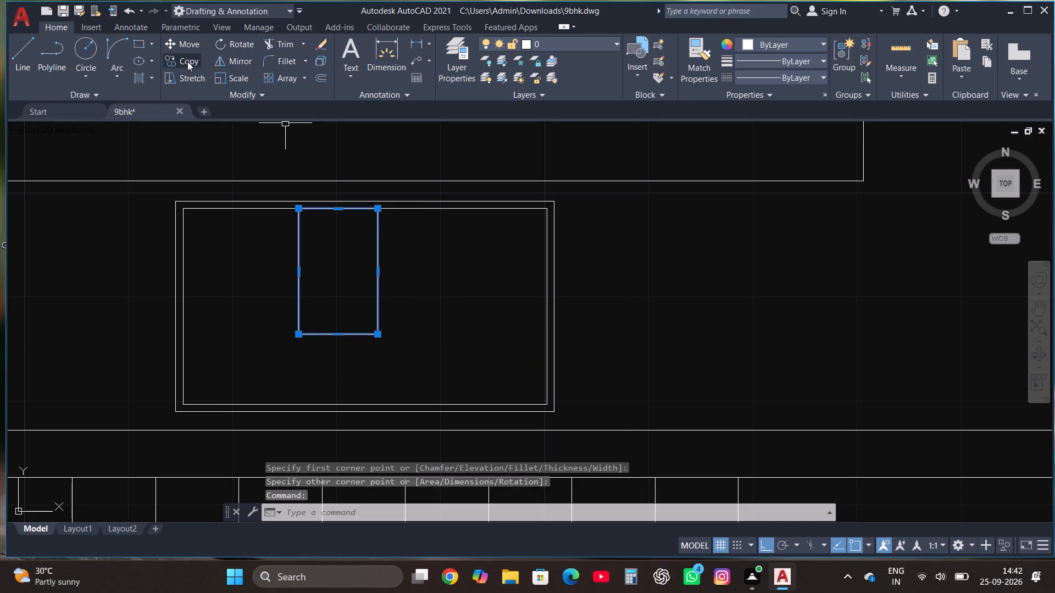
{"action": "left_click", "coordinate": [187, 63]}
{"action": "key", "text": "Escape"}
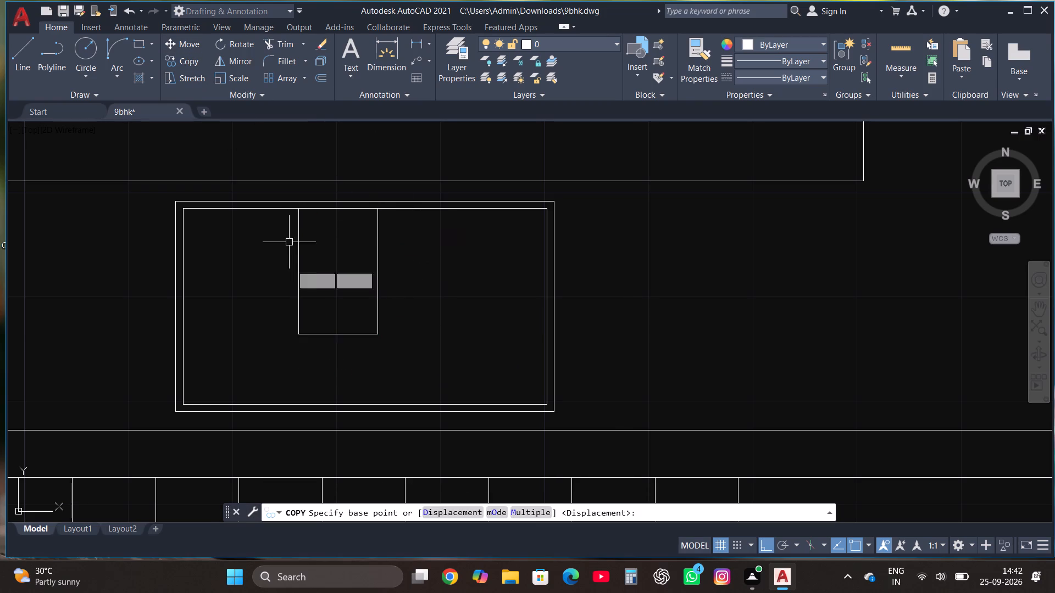
Move the small inner rectangle about 3" east along the inner outline's north edge, toward the middle of the fixture.
{"action": "left_click", "coordinate": [296, 281]}
{"action": "left_click", "coordinate": [182, 43]}
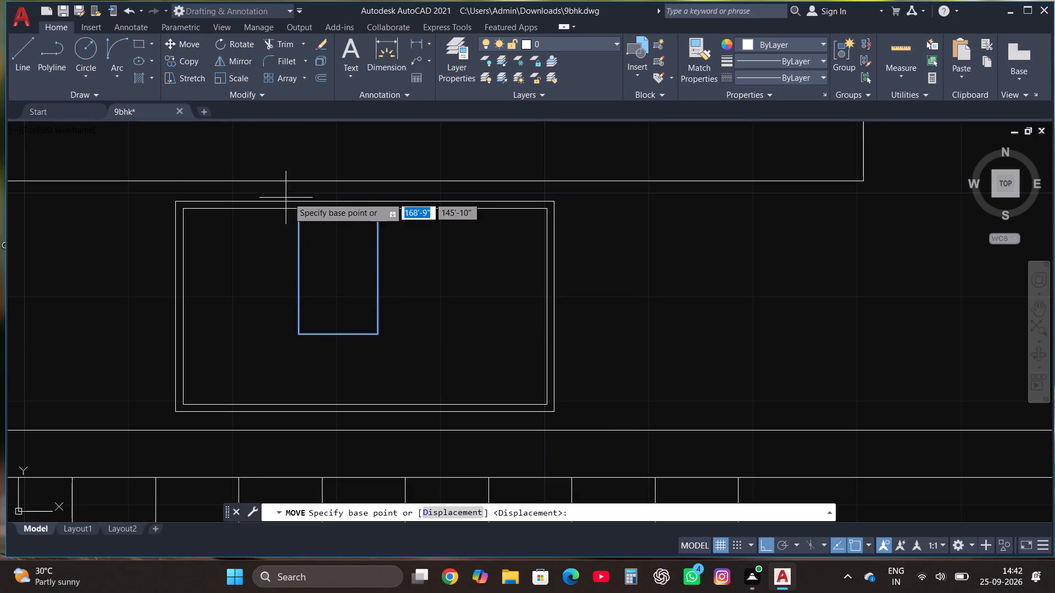
{"action": "left_click", "coordinate": [298, 208]}
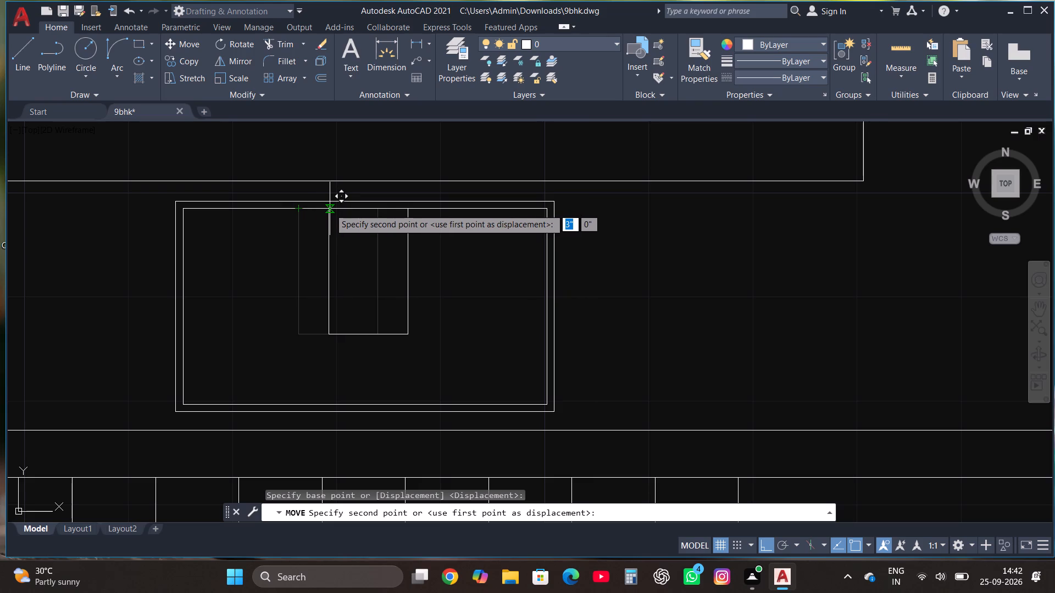
{"action": "left_click", "coordinate": [330, 209]}
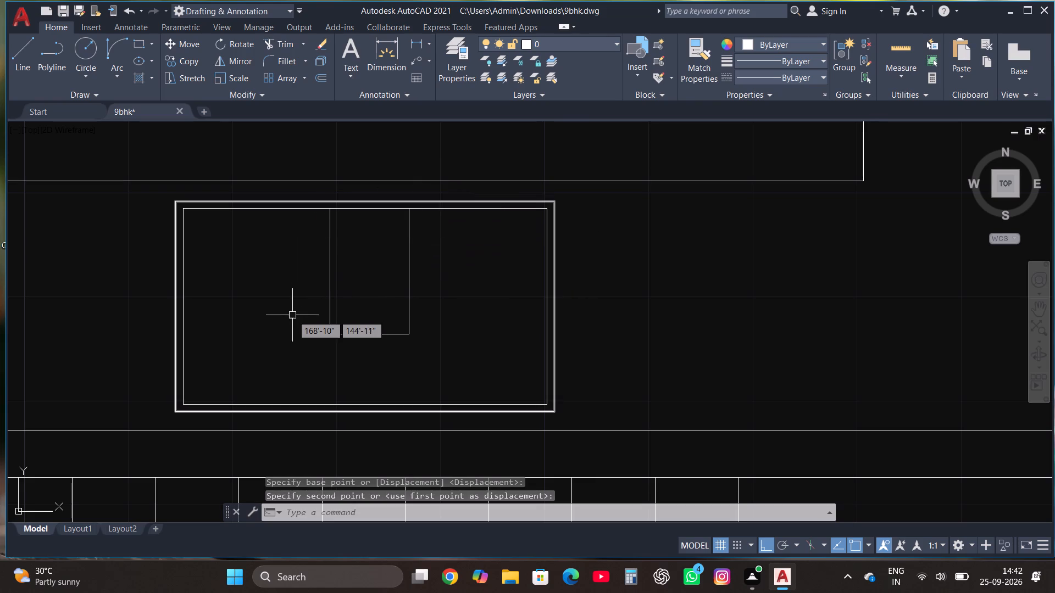
Copy the complete counter fixture about 9'-8" due east, into the empty space outside the east wall.
{"action": "scroll", "coordinate": [292, 317], "scroll_direction": "down", "scroll_amount": 3}
{"action": "scroll", "coordinate": [360, 333], "scroll_direction": "up", "scroll_amount": 2}
{"action": "left_click", "coordinate": [396, 334]}
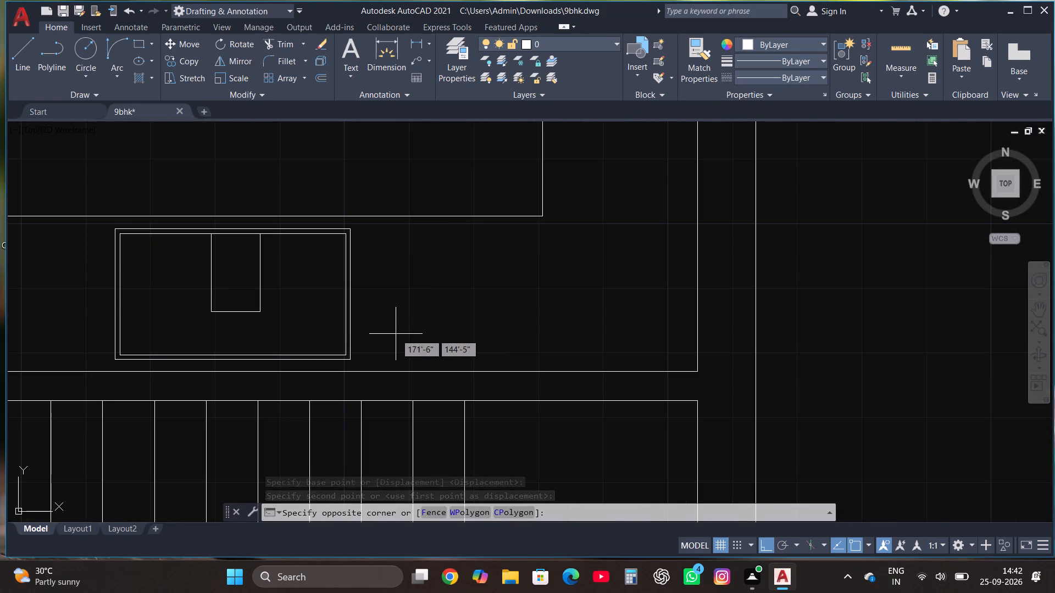
{"action": "left_click", "coordinate": [95, 277]}
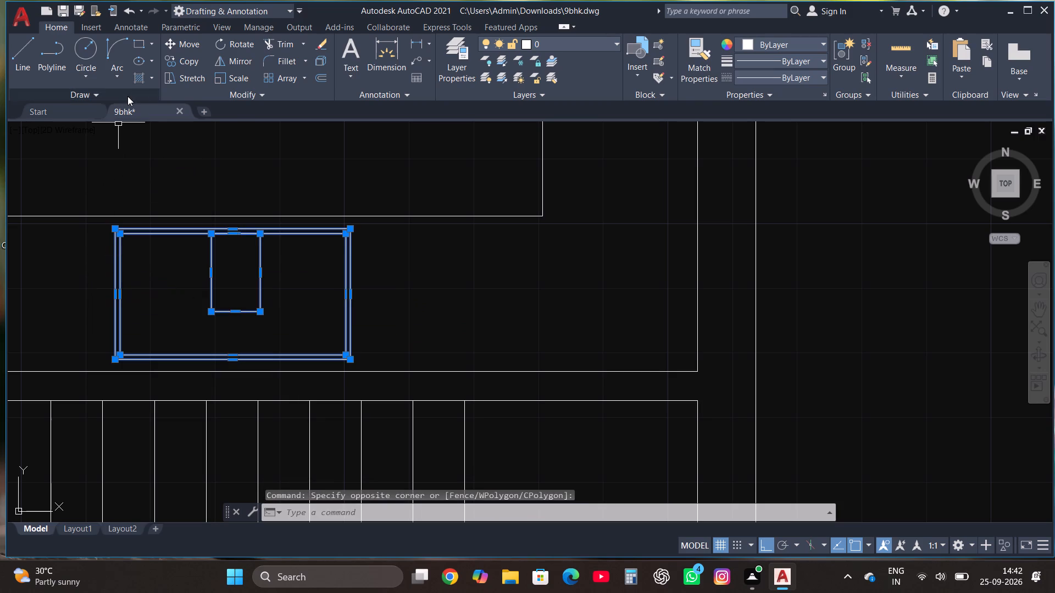
{"action": "left_click", "coordinate": [182, 63]}
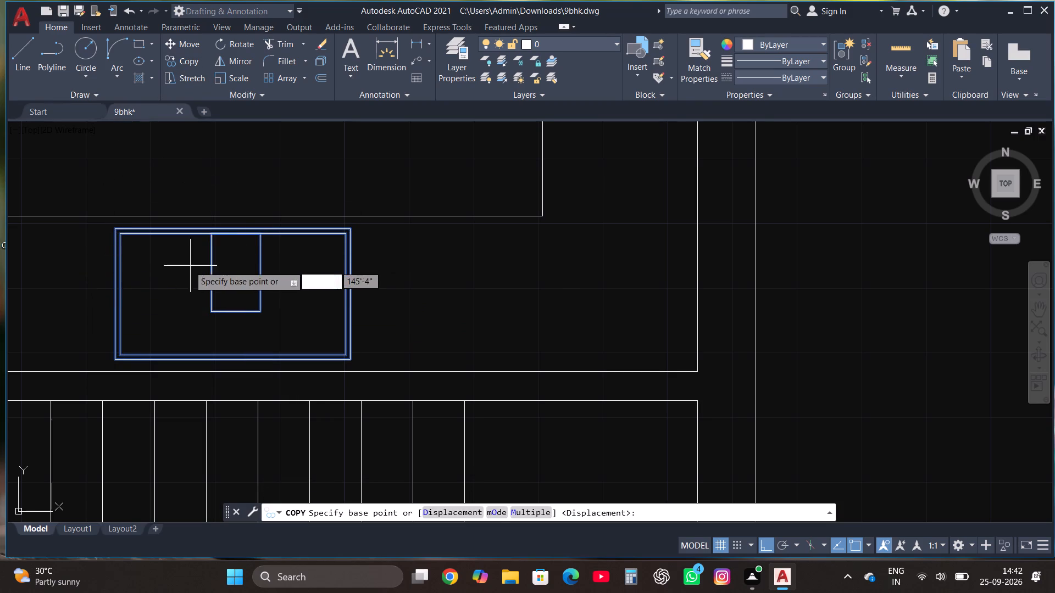
{"action": "left_click", "coordinate": [188, 267]}
{"action": "scroll", "coordinate": [190, 264], "scroll_direction": "down", "scroll_amount": 2}
{"action": "scroll", "coordinate": [482, 254], "scroll_direction": "up", "scroll_amount": 1}
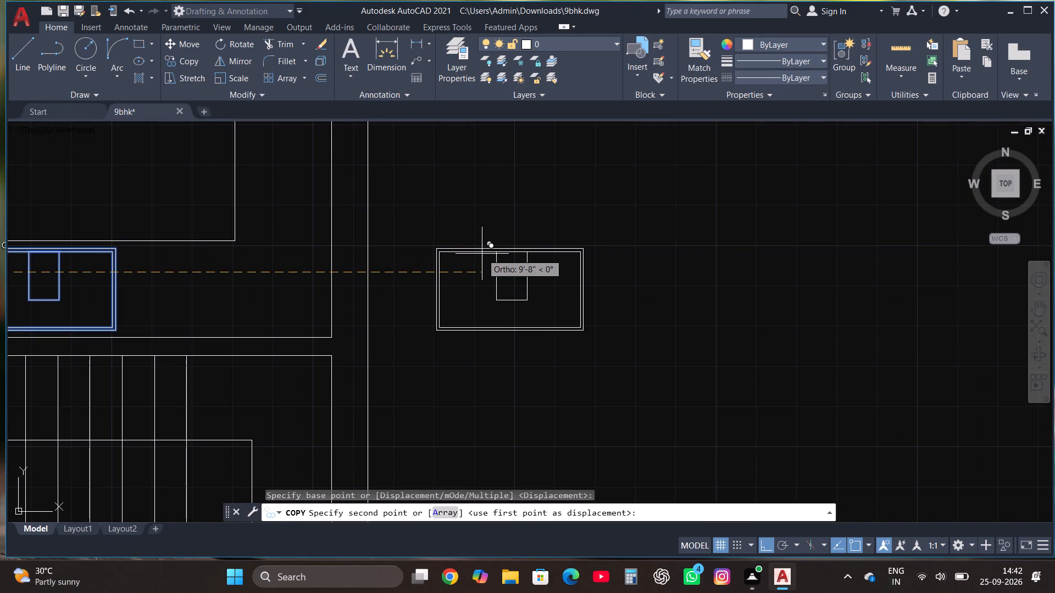
{"action": "left_click", "coordinate": [482, 254]}
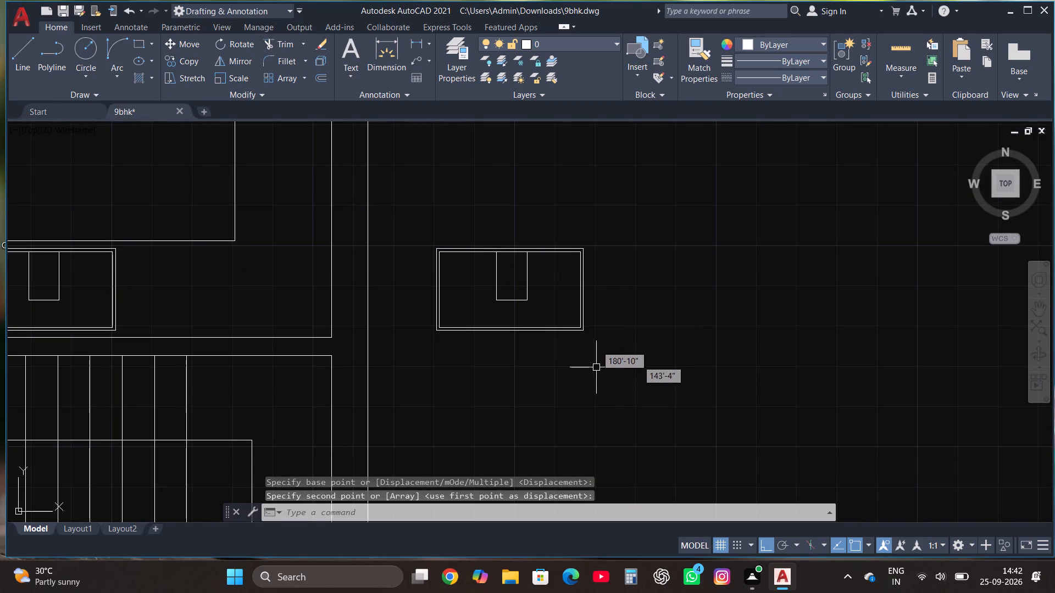
Rotate the copied fixture outside the east wall 90° counterclockwise so its small inner rectangle adjoins the west side.
{"action": "left_click", "coordinate": [596, 343]}
{"action": "left_click", "coordinate": [405, 216]}
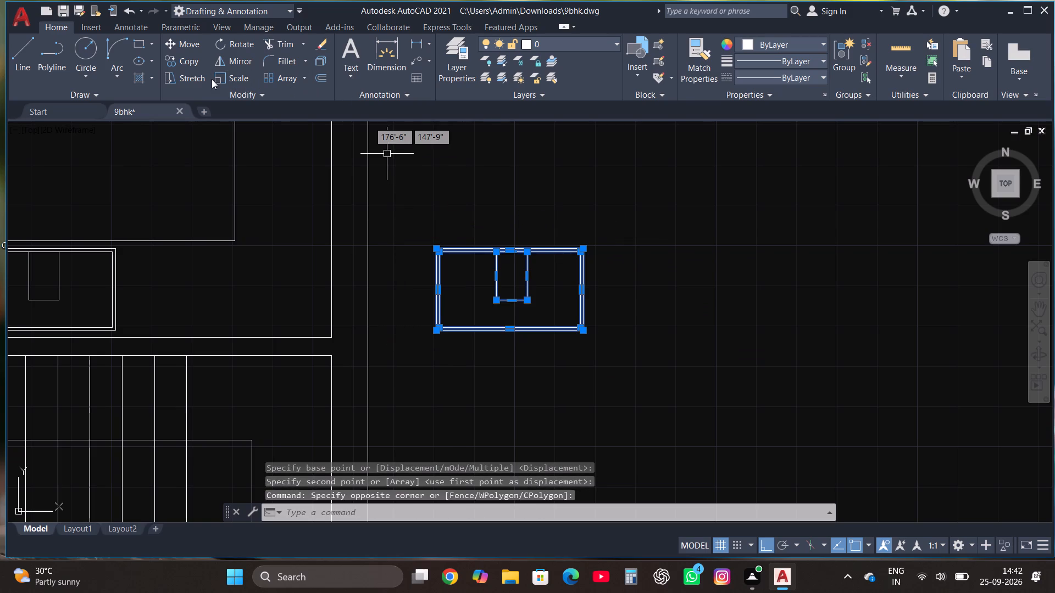
{"action": "left_click", "coordinate": [238, 41]}
{"action": "left_click", "coordinate": [470, 301]}
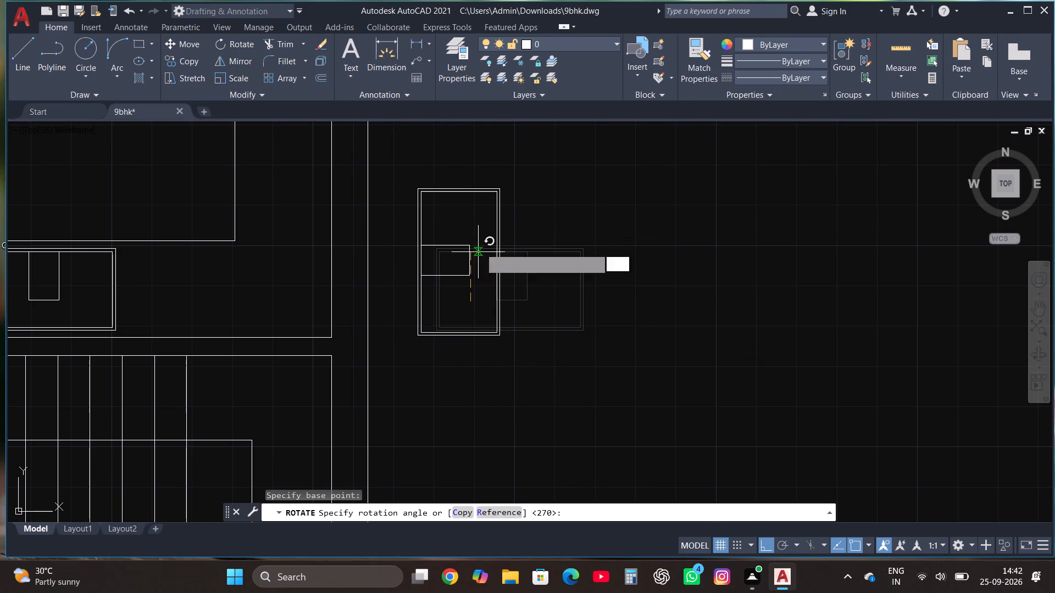
{"action": "left_click", "coordinate": [493, 225]}
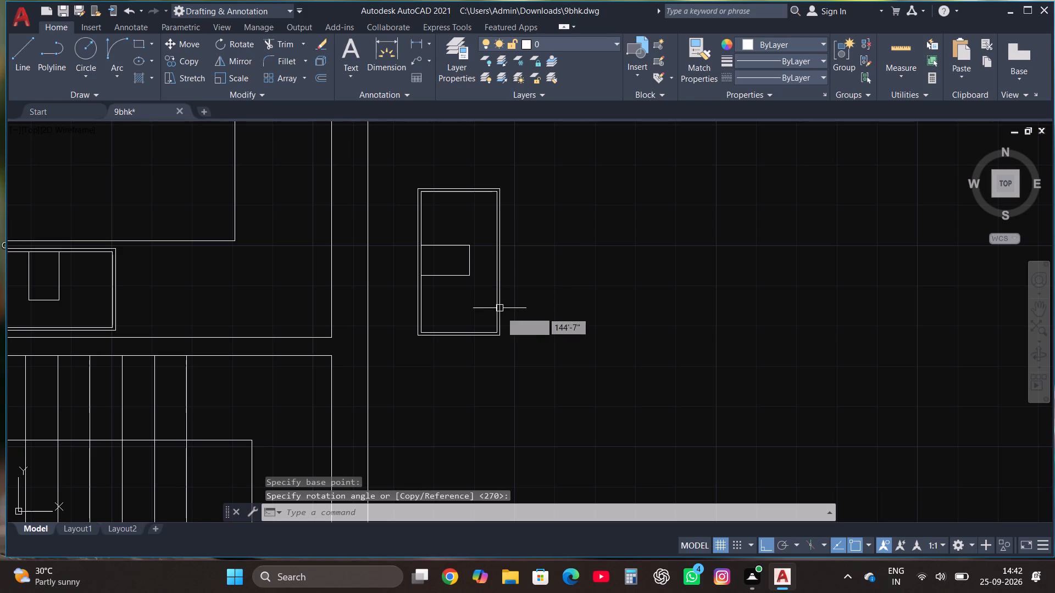
Copy the rotated fixture from its southwest corner onto the southern part of the east counter in the room north of the stairs.
{"action": "scroll", "coordinate": [520, 373], "scroll_direction": "down", "scroll_amount": 1}
{"action": "left_click_drag", "start_coordinate": [519, 368], "coordinate": [512, 360]}
{"action": "left_click", "coordinate": [448, 237]}
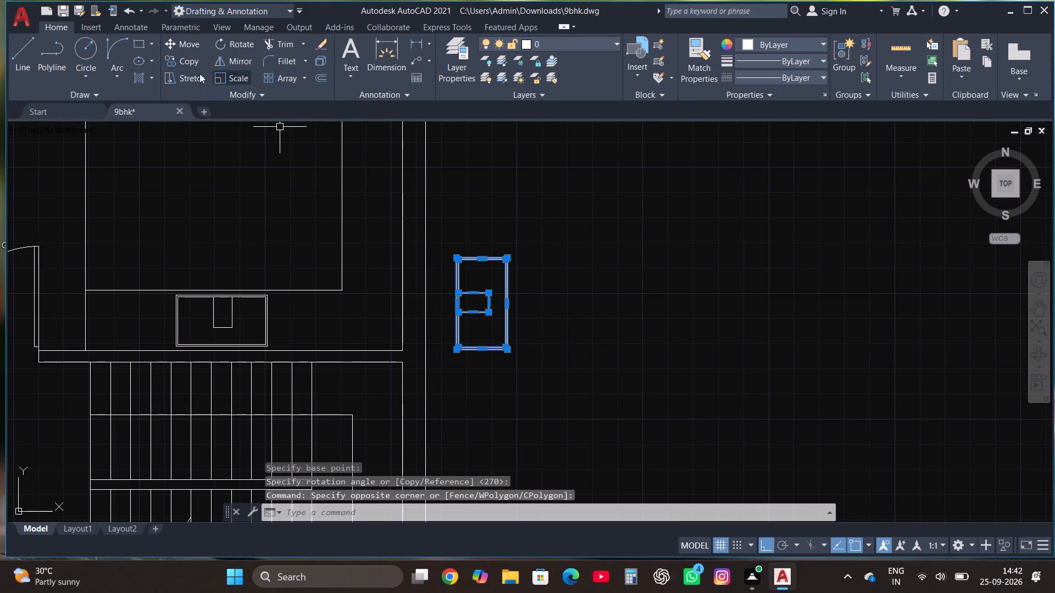
{"action": "left_click", "coordinate": [192, 60]}
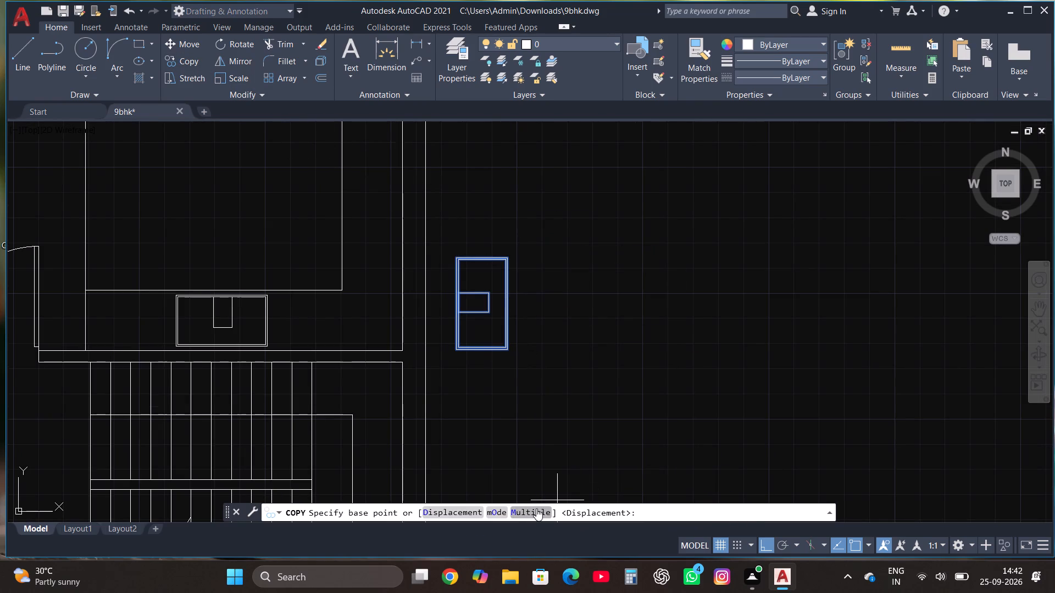
{"action": "left_click", "coordinate": [536, 510]}
{"action": "scroll", "coordinate": [451, 357], "scroll_direction": "up", "scroll_amount": 2}
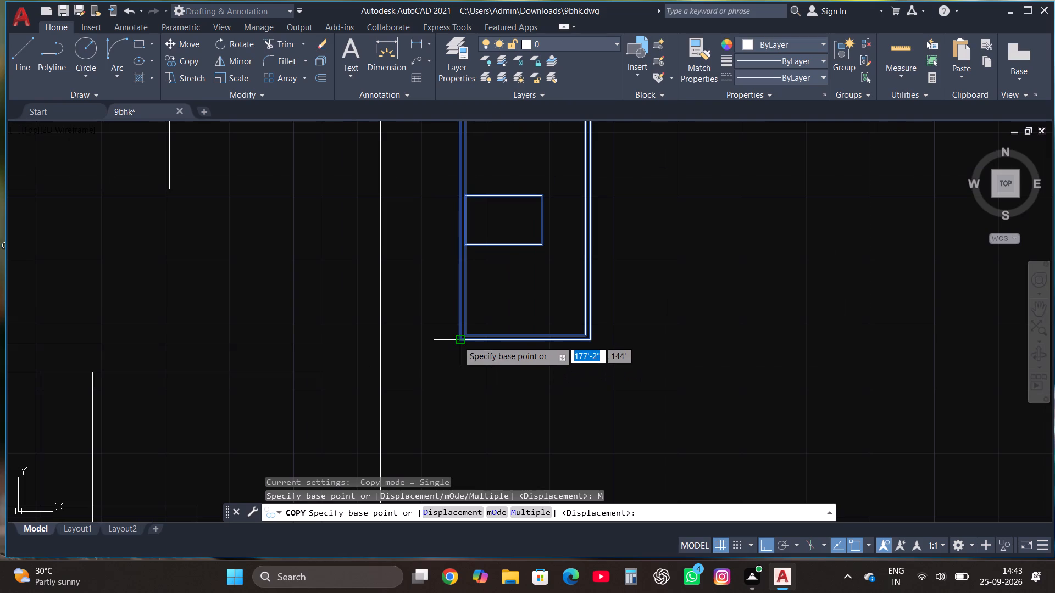
{"action": "left_click", "coordinate": [458, 340]}
{"action": "scroll", "coordinate": [631, 379], "scroll_direction": "down", "scroll_amount": 6}
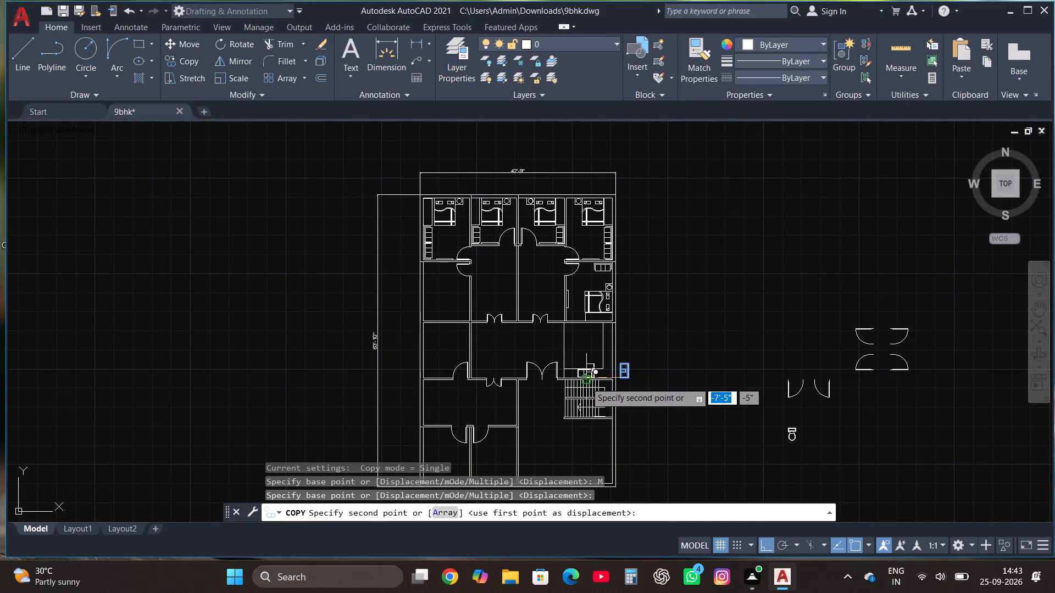
{"action": "key", "text": "F8"}
{"action": "scroll", "coordinate": [602, 354], "scroll_direction": "up", "scroll_amount": 3}
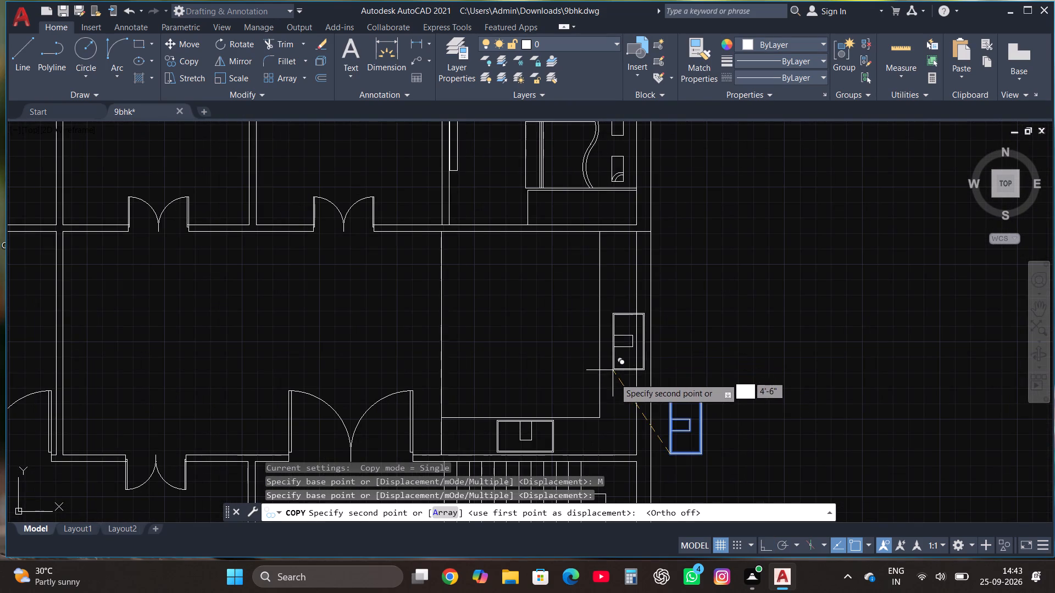
{"action": "scroll", "coordinate": [609, 401], "scroll_direction": "up", "scroll_amount": 2}
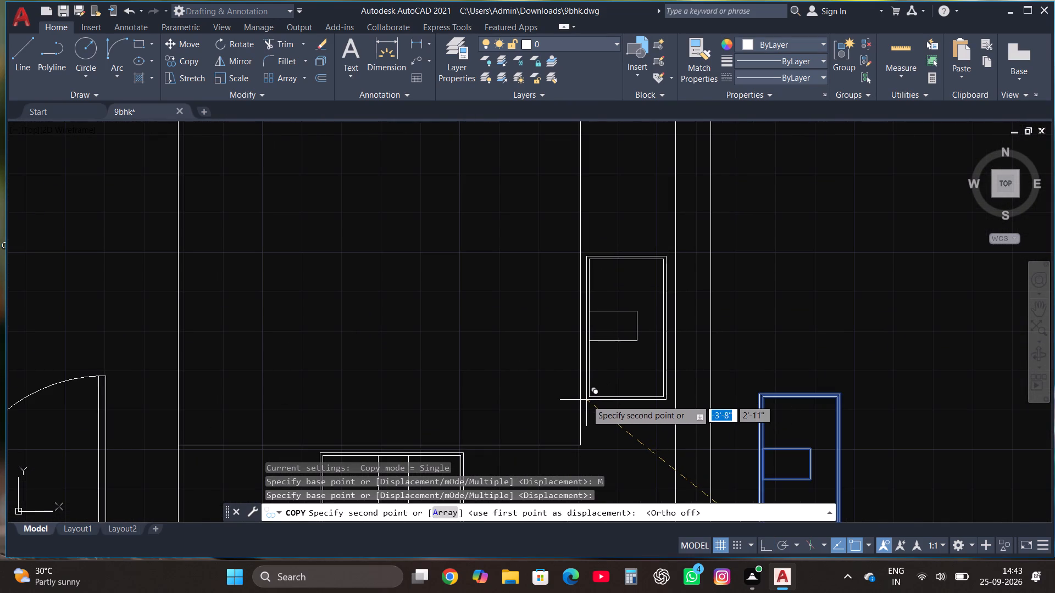
{"action": "left_click", "coordinate": [586, 400]}
Place a second copy of the rotated fixture on the east counter, directly north of the first with a gap between them.
{"action": "scroll", "coordinate": [588, 340], "scroll_direction": "down", "scroll_amount": 2}
{"action": "scroll", "coordinate": [587, 288], "scroll_direction": "up", "scroll_amount": 2}
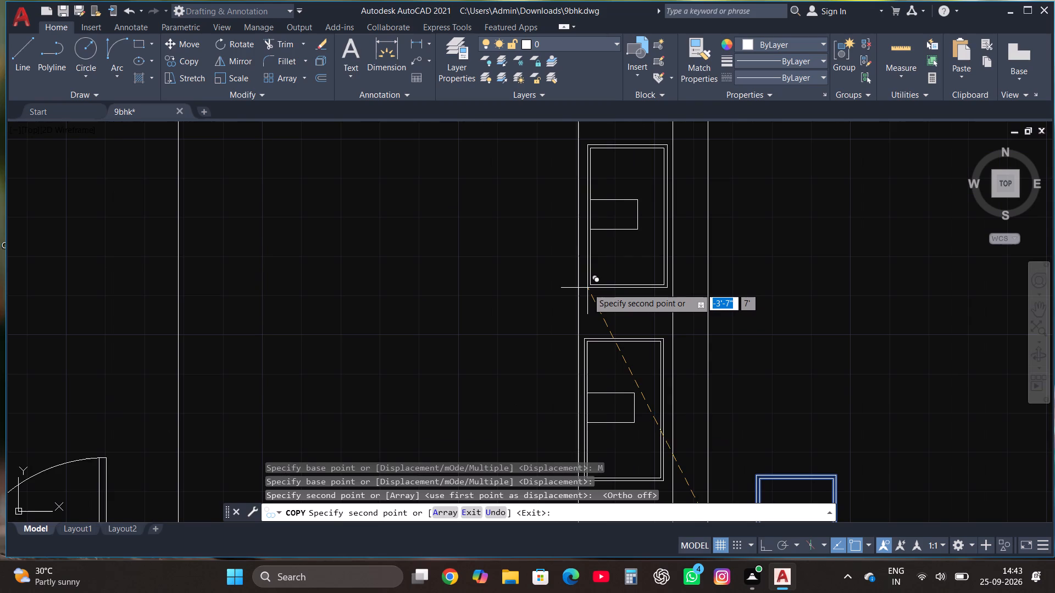
{"action": "left_click", "coordinate": [585, 265]}
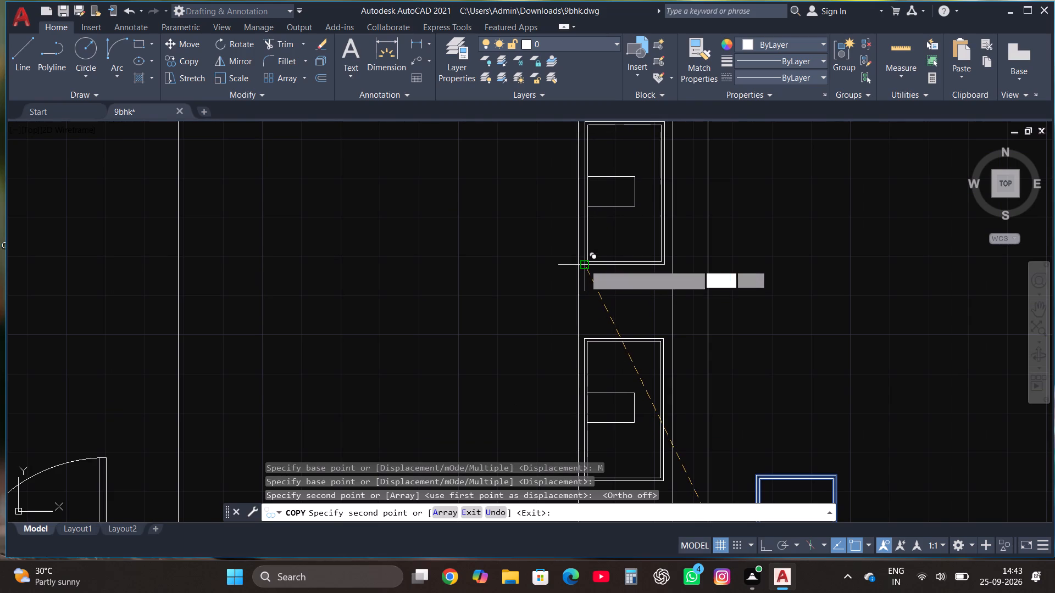
{"action": "scroll", "coordinate": [412, 374], "scroll_direction": "down", "scroll_amount": 3}
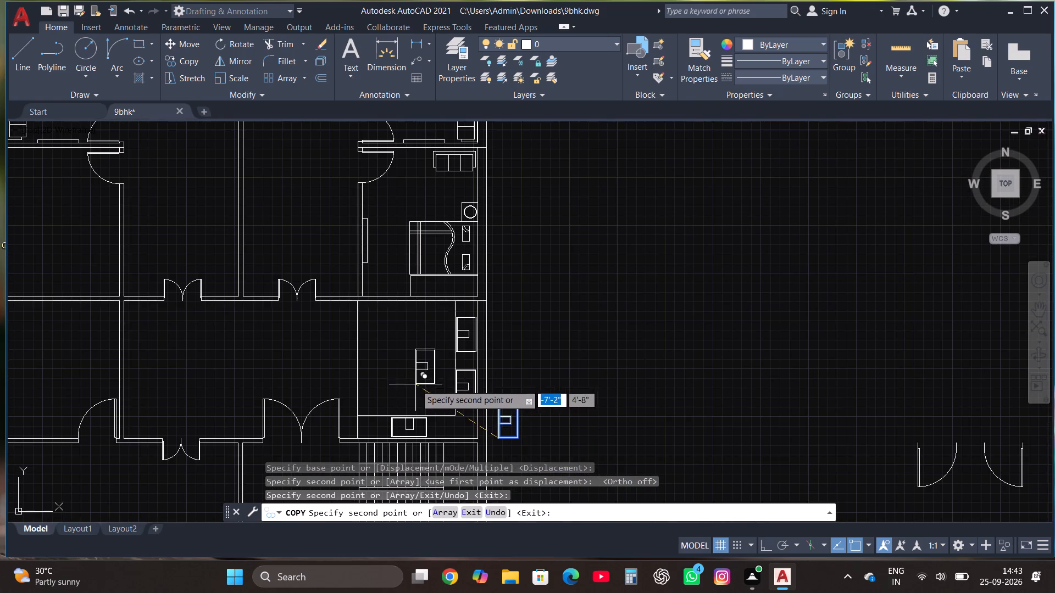
{"action": "key", "text": "Escape"}
Delete the leftover rotated fixture outside the east wall.
{"action": "left_click", "coordinate": [530, 436]}
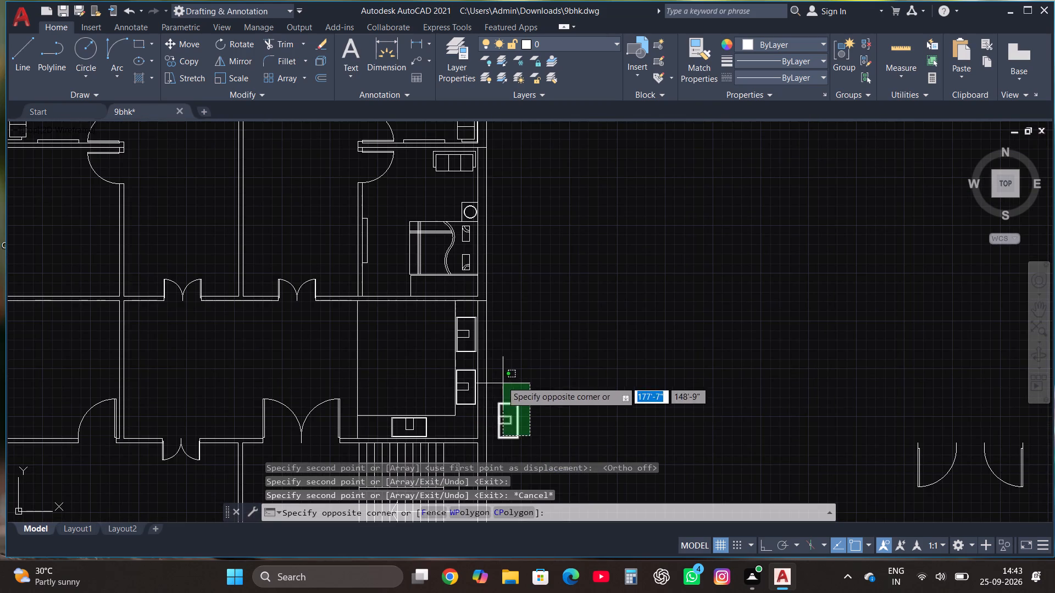
{"action": "left_click", "coordinate": [500, 377]}
{"action": "key", "text": "Delete"}
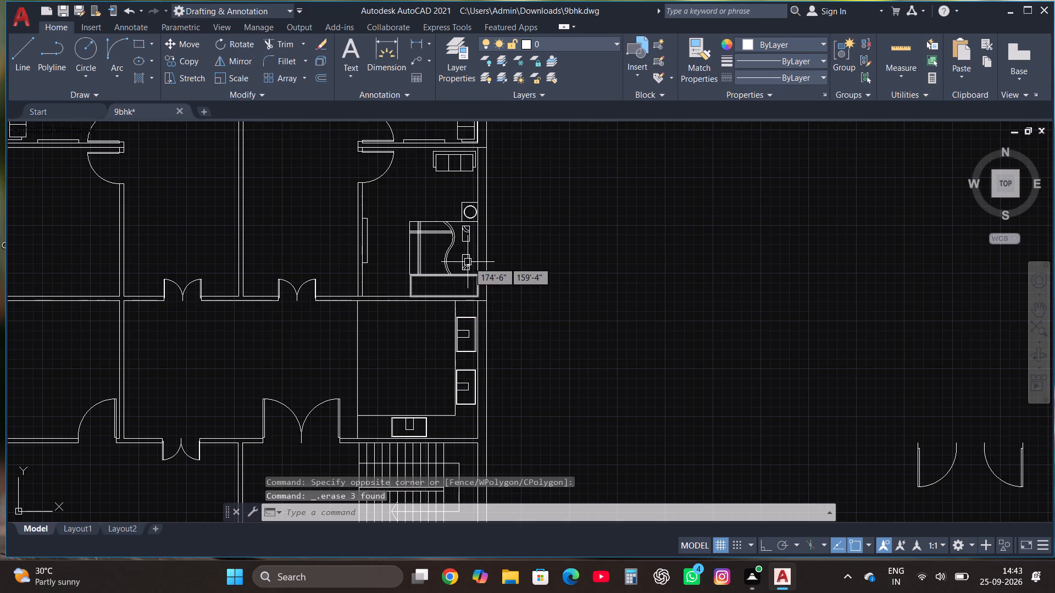
Mirror the northwest bedroom's bed, side table, wardrobe and adjoining seat across a horizontal line to below the plan, keeping the originals.
{"action": "scroll", "coordinate": [477, 266], "scroll_direction": "down", "scroll_amount": 1}
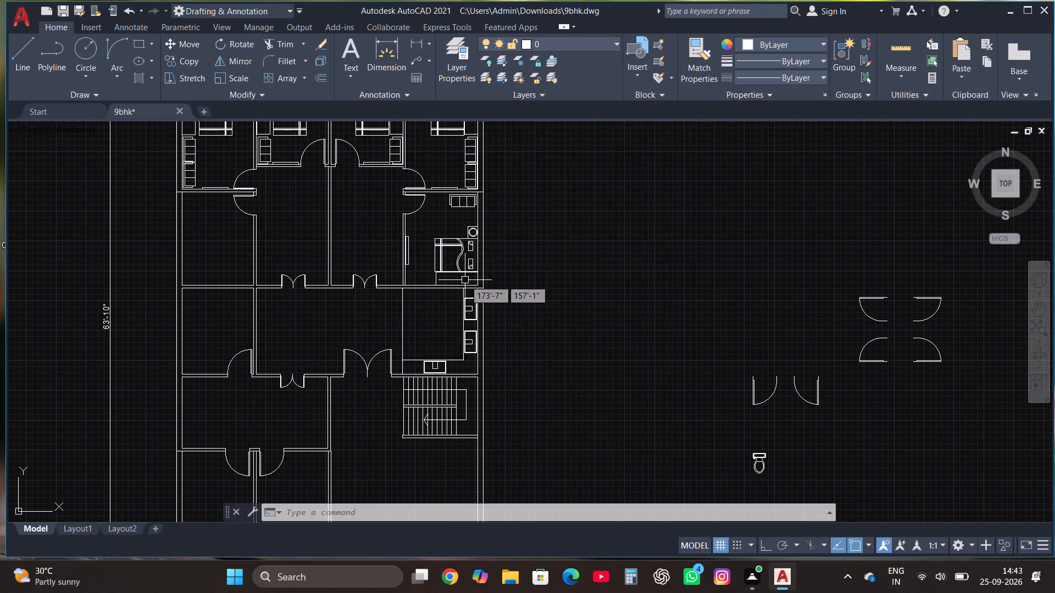
{"action": "scroll", "coordinate": [470, 286], "scroll_direction": "down", "scroll_amount": 1}
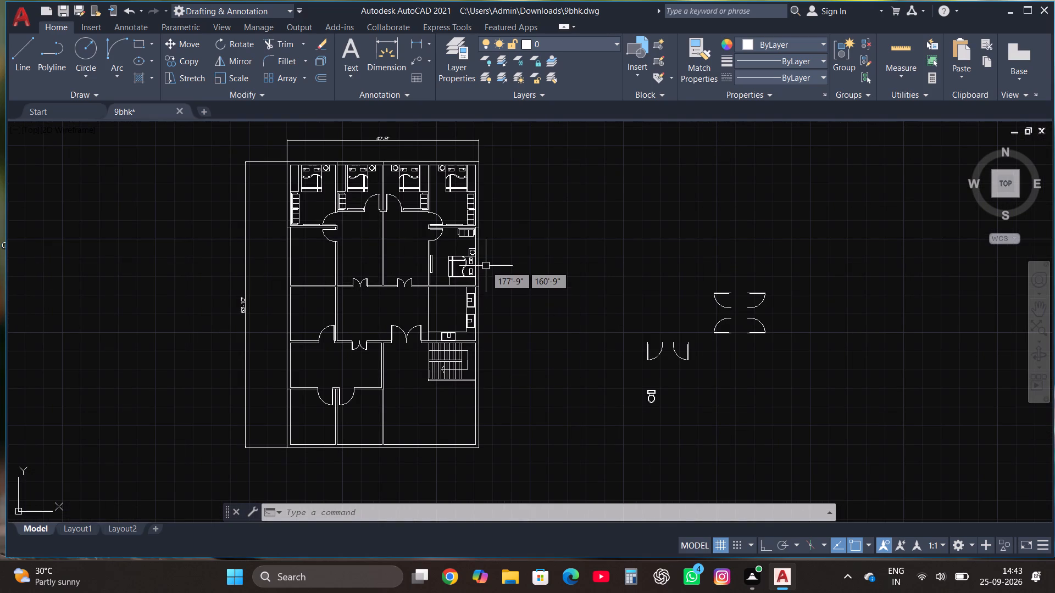
{"action": "scroll", "coordinate": [443, 245], "scroll_direction": "up", "scroll_amount": 1}
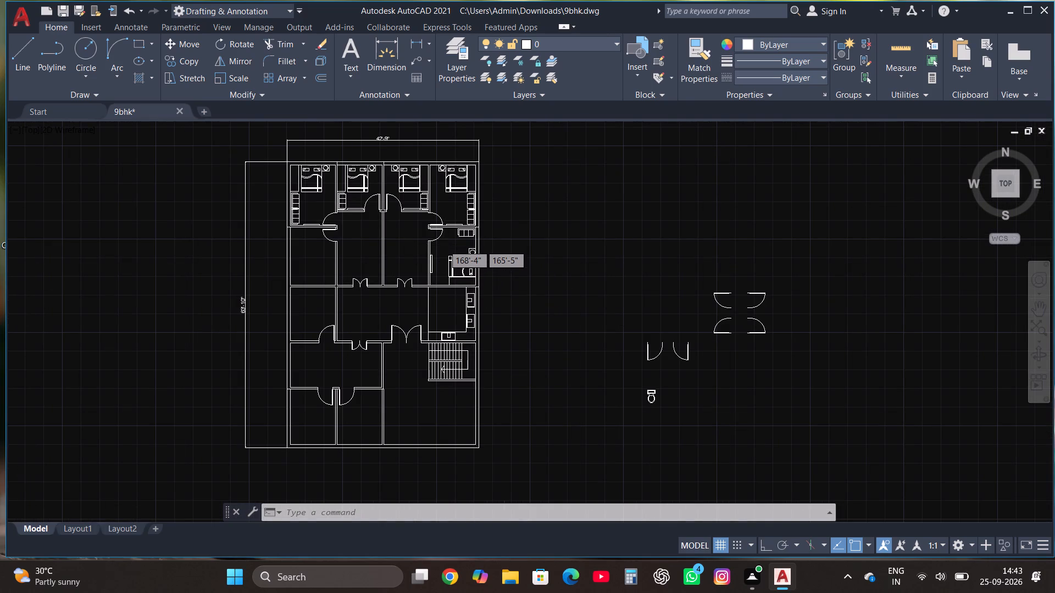
{"action": "scroll", "coordinate": [443, 245], "scroll_direction": "up", "scroll_amount": 1}
{"action": "scroll", "coordinate": [453, 315], "scroll_direction": "down", "scroll_amount": 2}
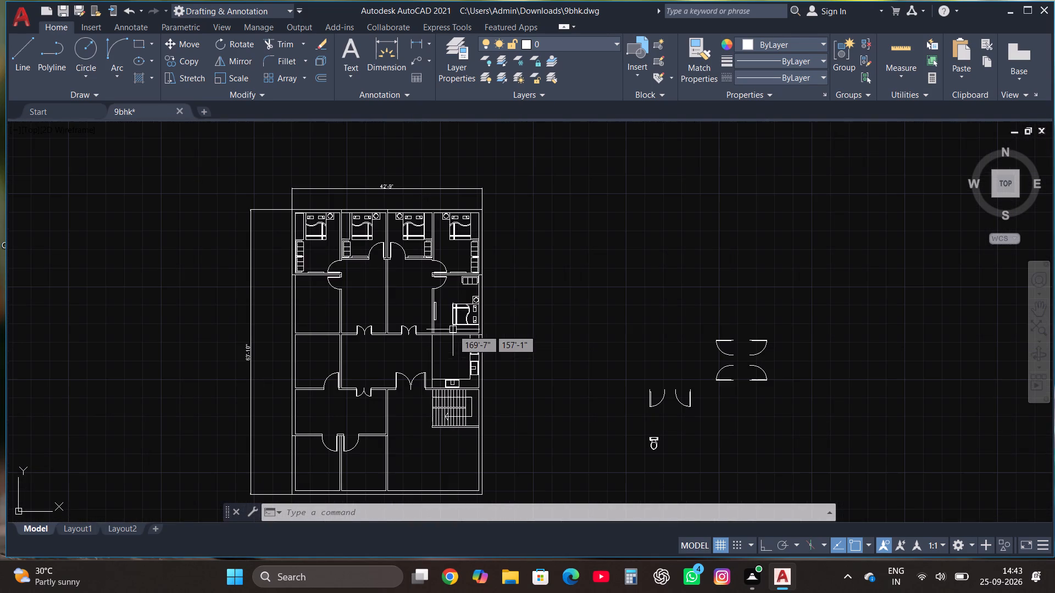
{"action": "scroll", "coordinate": [299, 224], "scroll_direction": "up", "scroll_amount": 3}
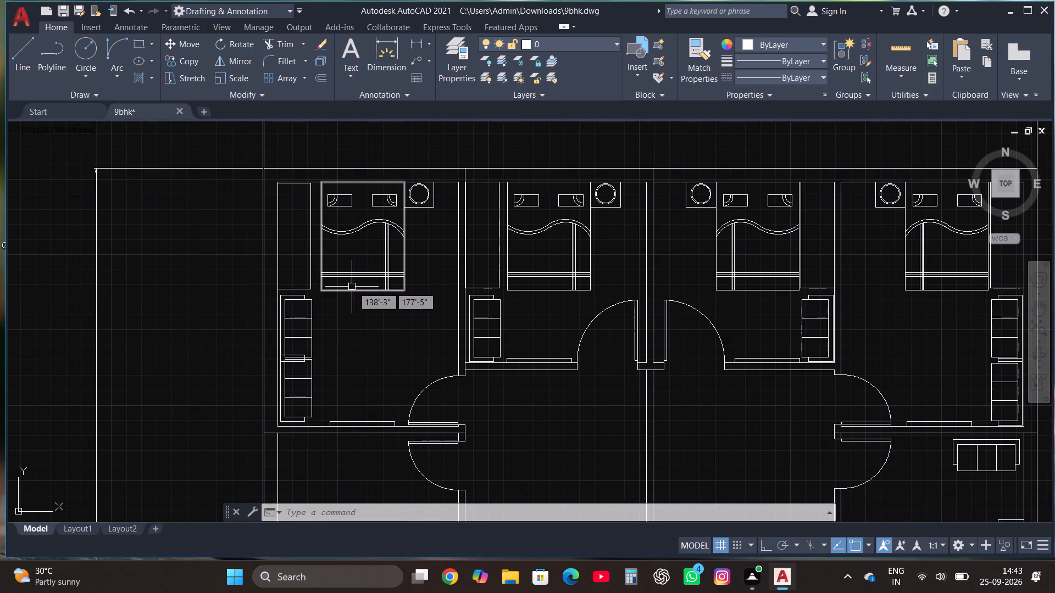
{"action": "left_click", "coordinate": [421, 311]}
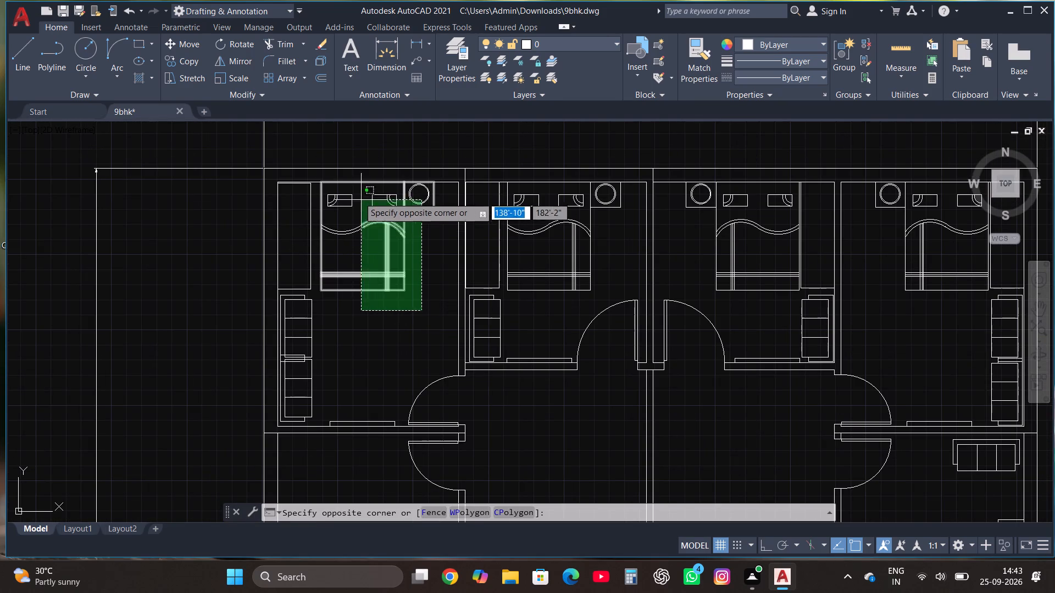
{"action": "left_click", "coordinate": [298, 191]}
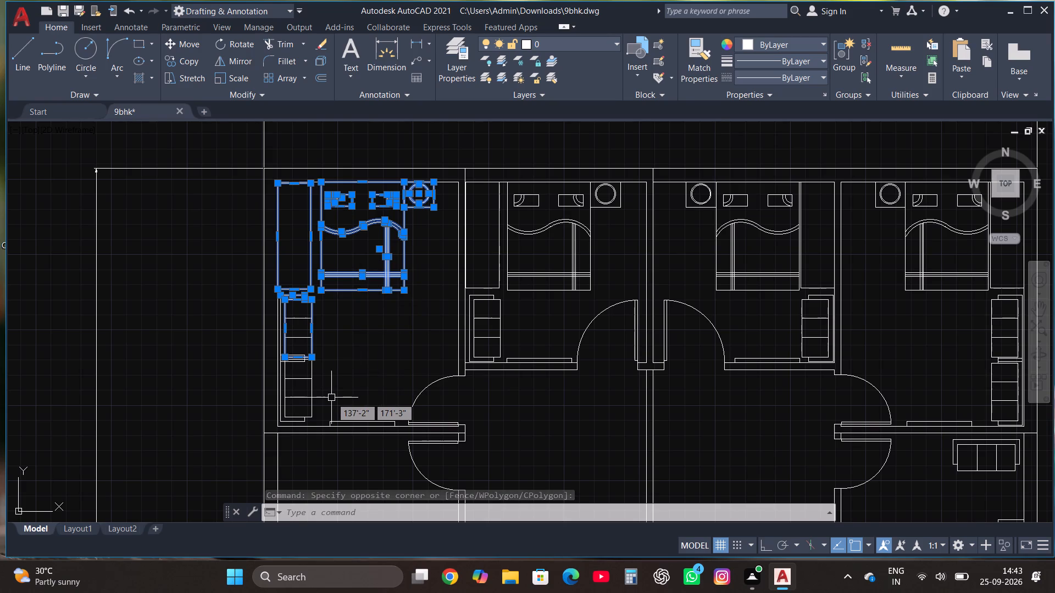
{"action": "scroll", "coordinate": [331, 398], "scroll_direction": "down", "scroll_amount": 1}
{"action": "scroll", "coordinate": [364, 284], "scroll_direction": "up", "scroll_amount": 2}
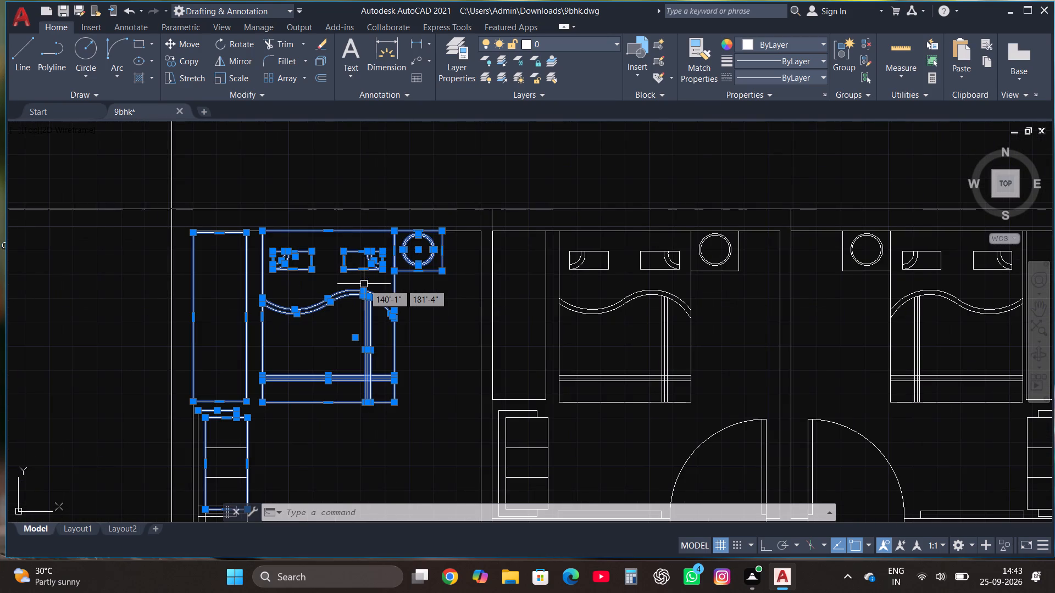
{"action": "scroll", "coordinate": [364, 284], "scroll_direction": "up", "scroll_amount": 1}
{"action": "scroll", "coordinate": [364, 286], "scroll_direction": "down", "scroll_amount": 4}
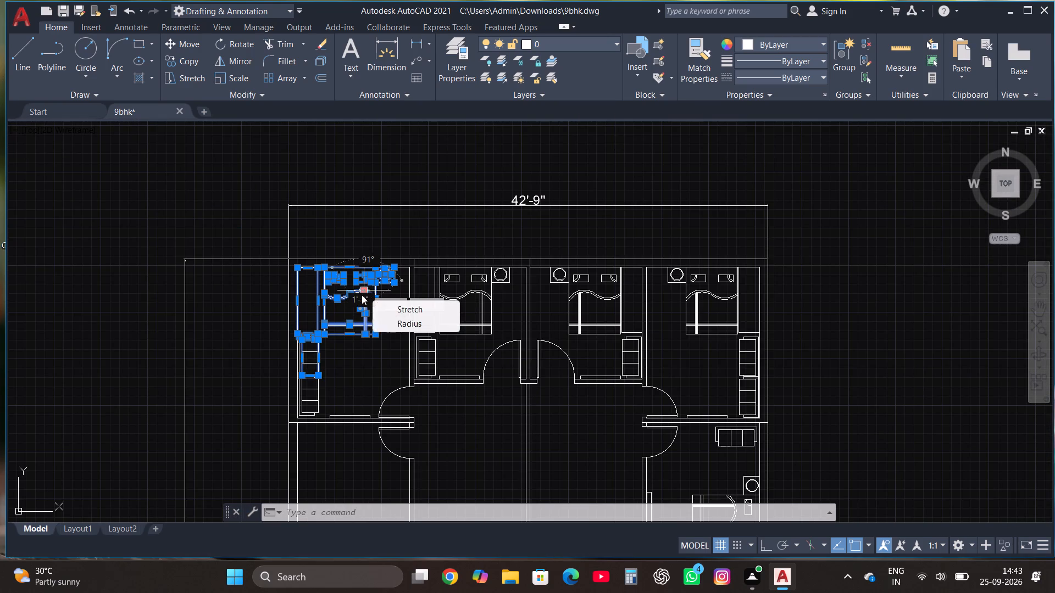
{"action": "left_click", "coordinate": [243, 66]}
{"action": "scroll", "coordinate": [448, 226], "scroll_direction": "down", "scroll_amount": 2}
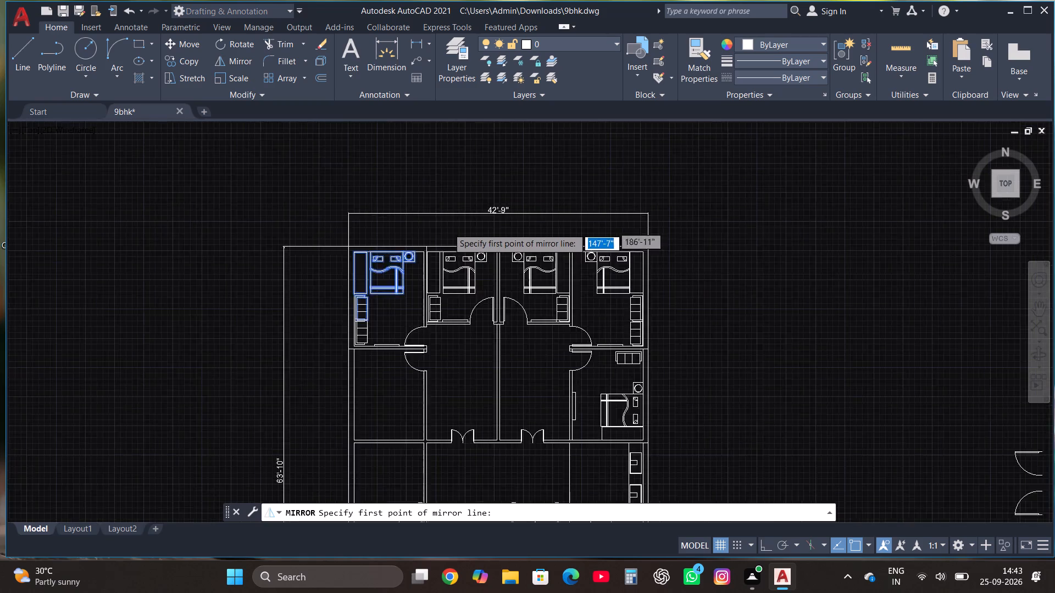
{"action": "scroll", "coordinate": [417, 342], "scroll_direction": "down", "scroll_amount": 1}
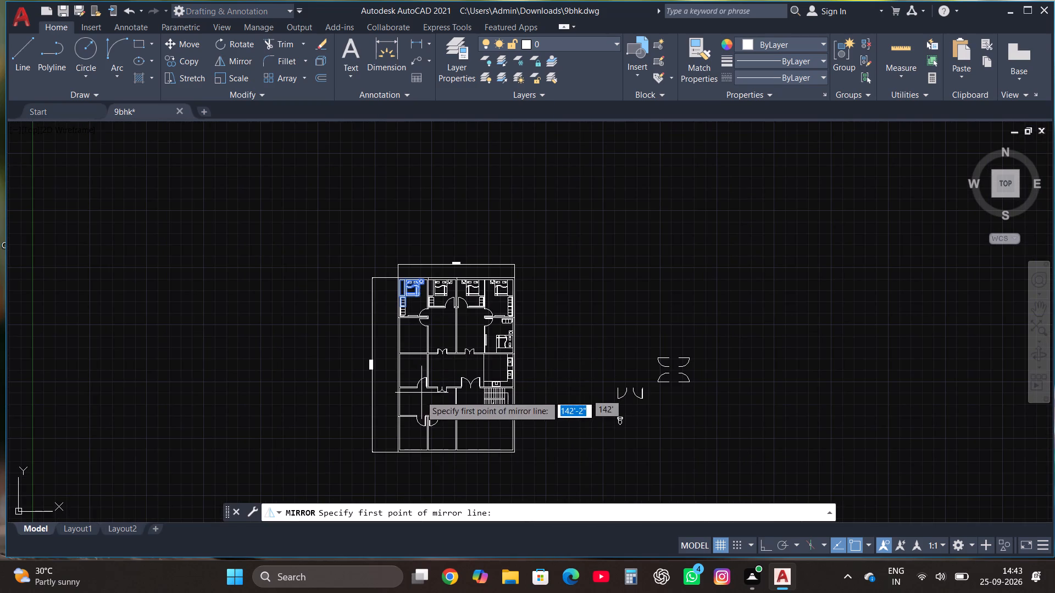
{"action": "left_click", "coordinate": [413, 408]}
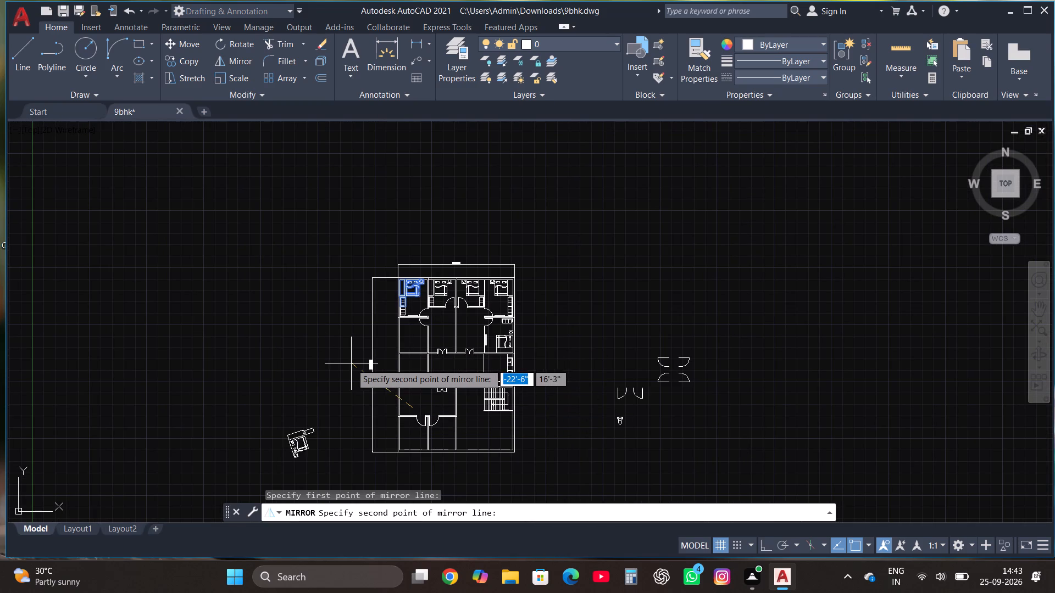
{"action": "key", "text": "F8"}
{"action": "scroll", "coordinate": [299, 345], "scroll_direction": "down", "scroll_amount": 2}
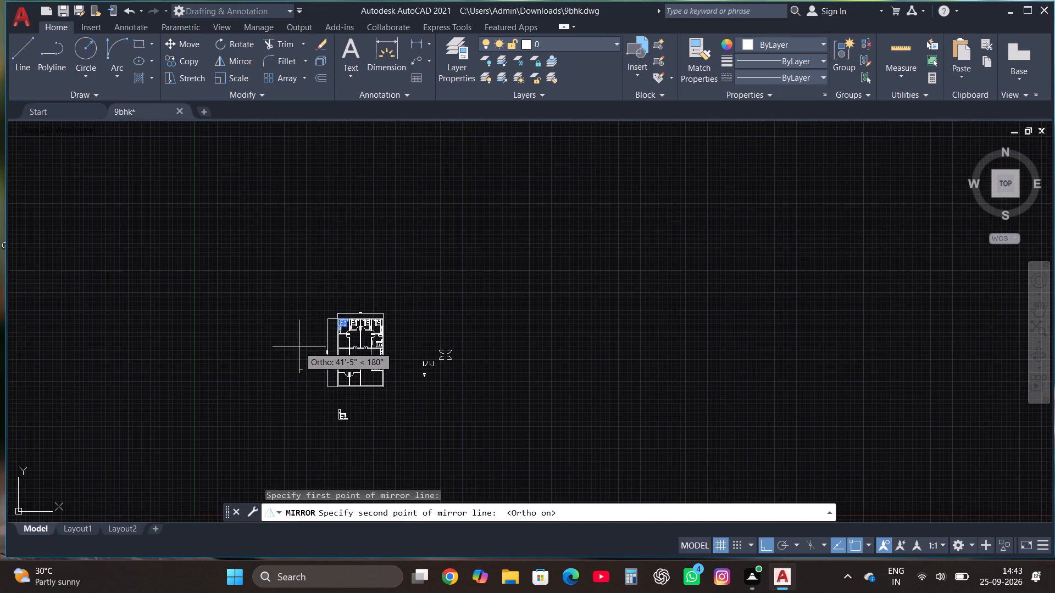
{"action": "left_click", "coordinate": [279, 378]}
{"action": "left_click_drag", "start_coordinate": [301, 423], "coordinate": [279, 378]}
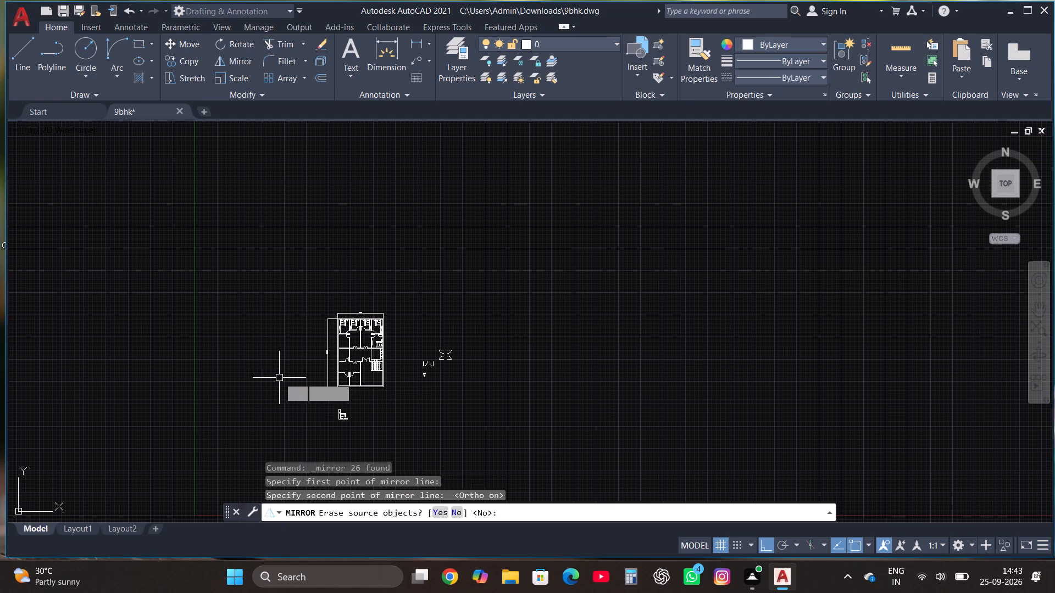
Delete the stray seat outline and loose line just north of the mirrored wardrobe.
{"action": "scroll", "coordinate": [335, 436], "scroll_direction": "up", "scroll_amount": 2}
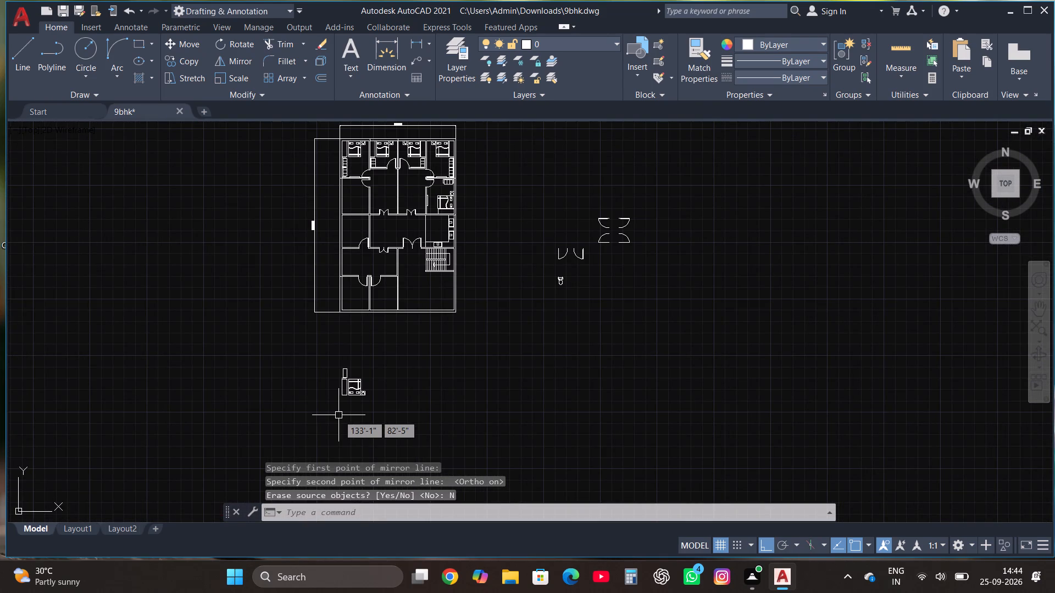
{"action": "scroll", "coordinate": [335, 417], "scroll_direction": "up", "scroll_amount": 3}
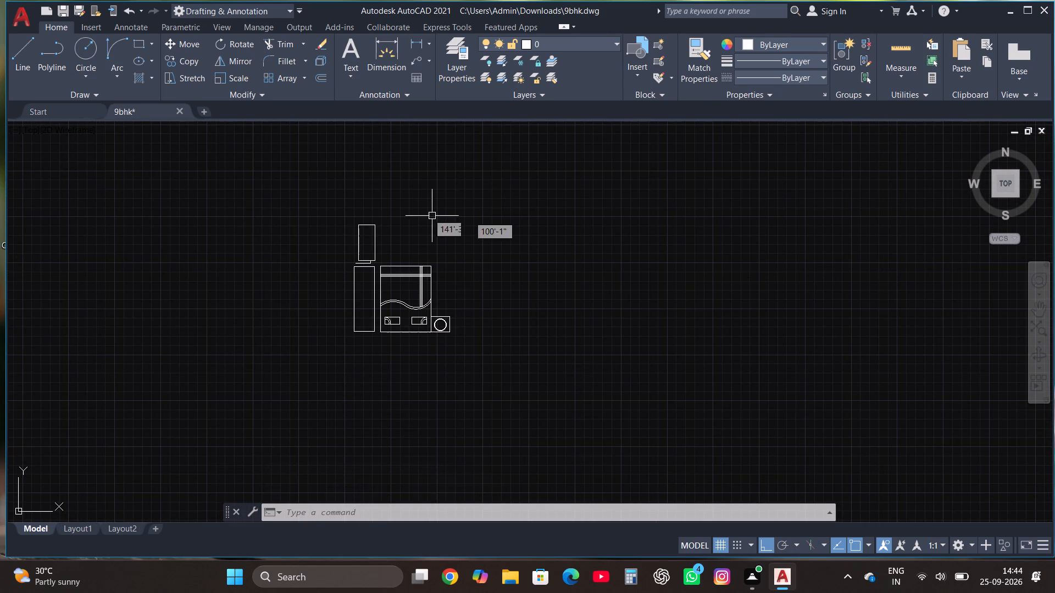
{"action": "scroll", "coordinate": [381, 222], "scroll_direction": "up", "scroll_amount": 2}
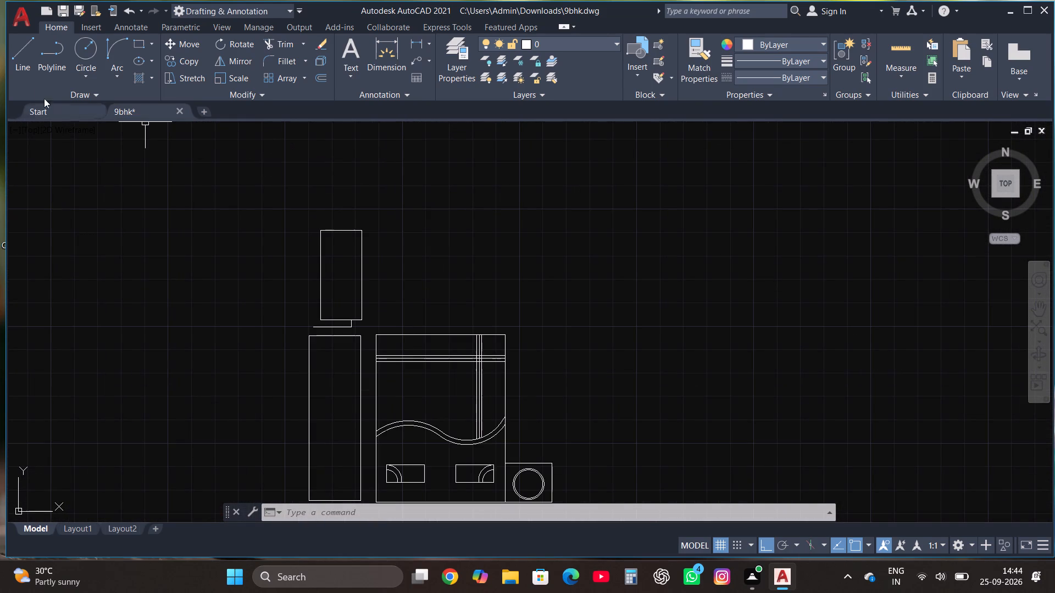
{"action": "left_click", "coordinate": [367, 326]}
{"action": "left_click", "coordinate": [296, 218]}
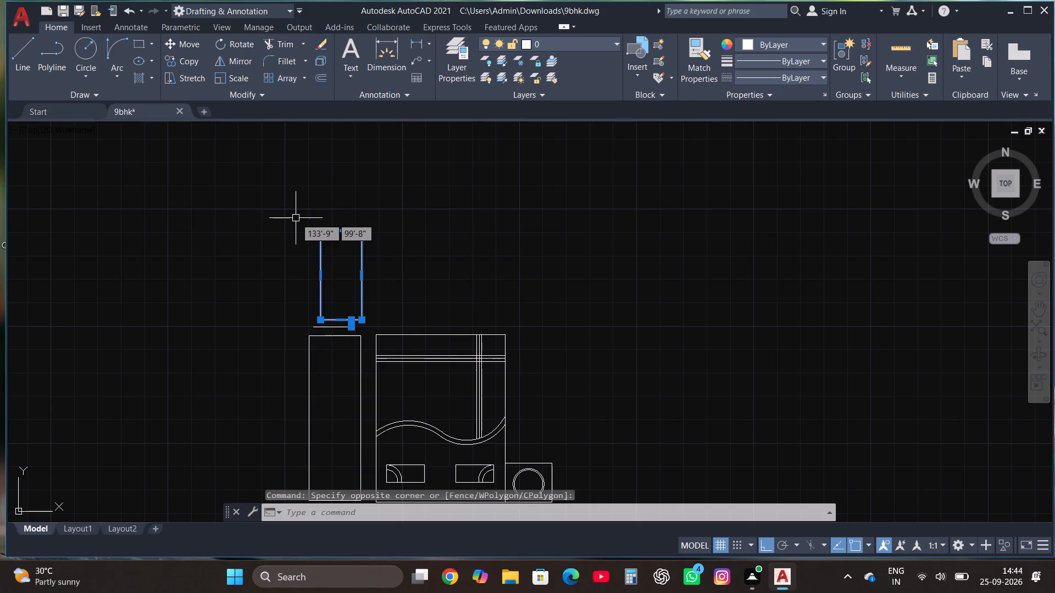
{"action": "key", "text": "Delete"}
{"action": "left_click", "coordinate": [322, 329]}
{"action": "key", "text": "Delete"}
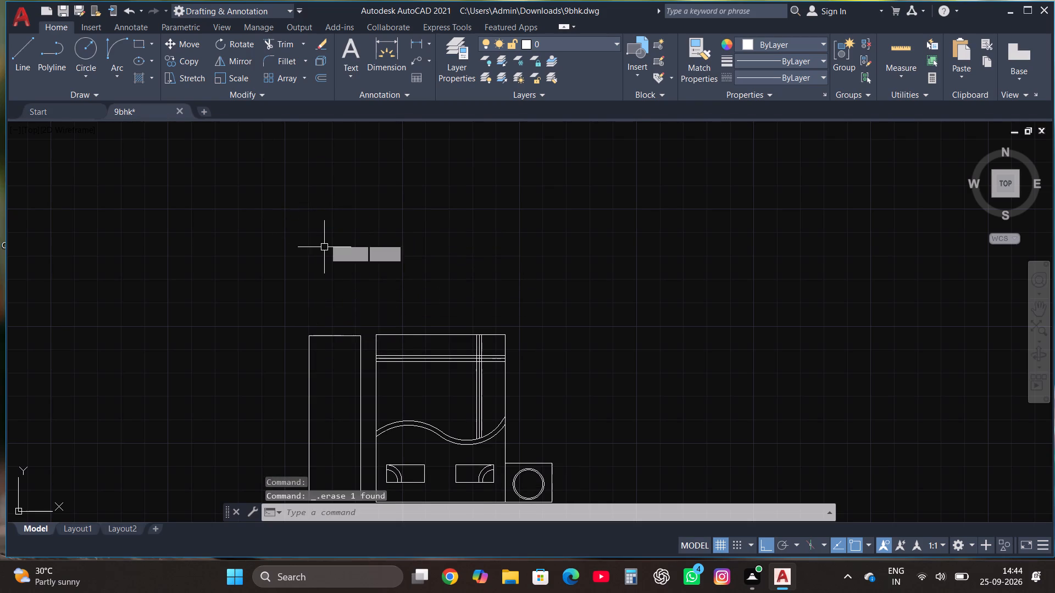
Copy the bed, side table and wardrobe set from below the plan into the southwest bedroom, with the wardrobe's corner on the west wall.
{"action": "scroll", "coordinate": [327, 239], "scroll_direction": "down", "scroll_amount": 1}
{"action": "left_click_drag", "start_coordinate": [488, 436], "coordinate": [485, 430]}
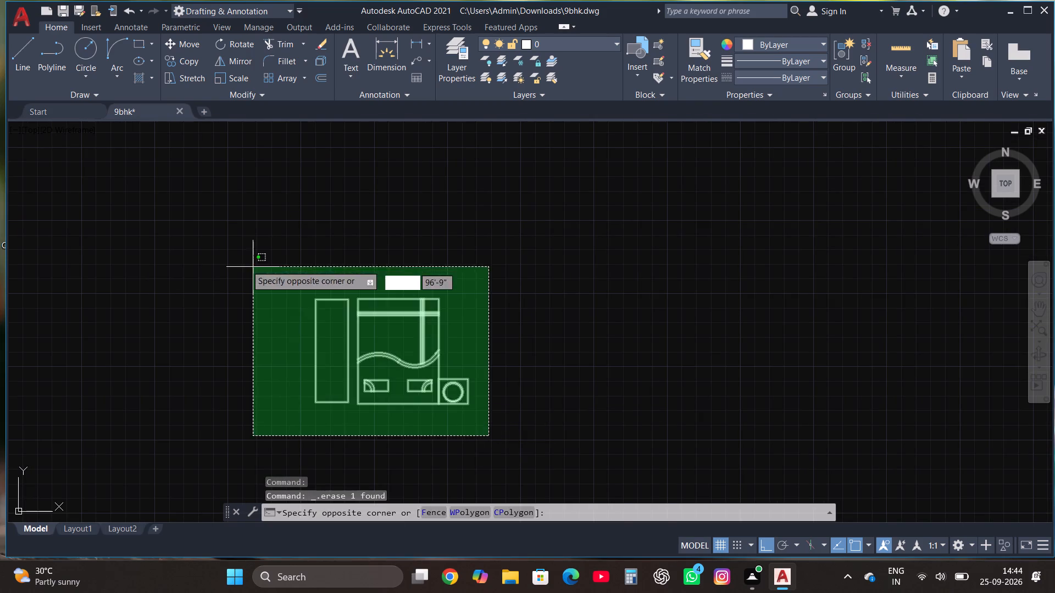
{"action": "left_click", "coordinate": [236, 259]}
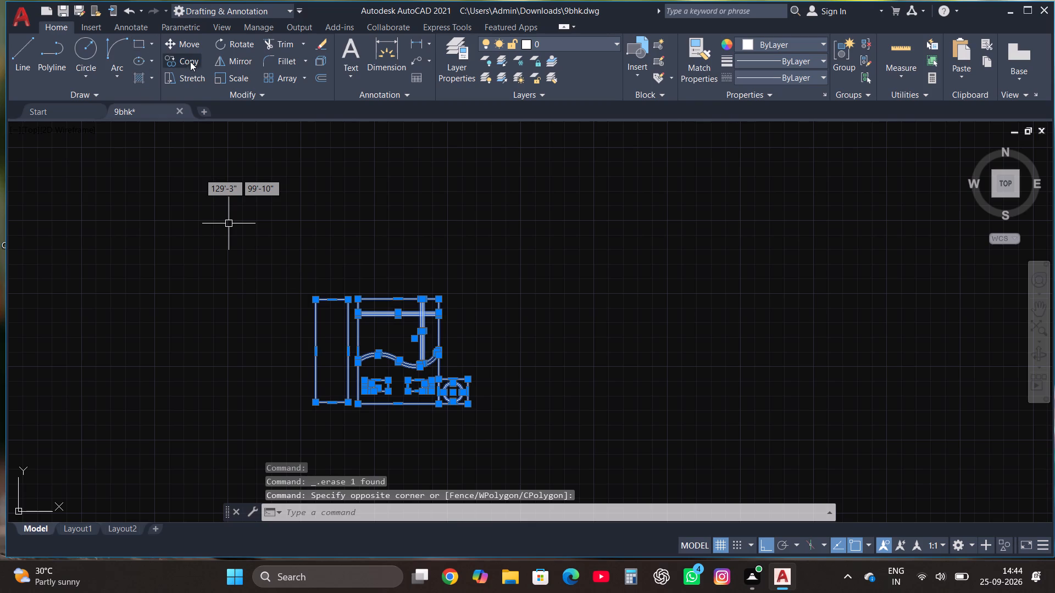
{"action": "left_click", "coordinate": [190, 61]}
{"action": "left_click", "coordinate": [316, 299]}
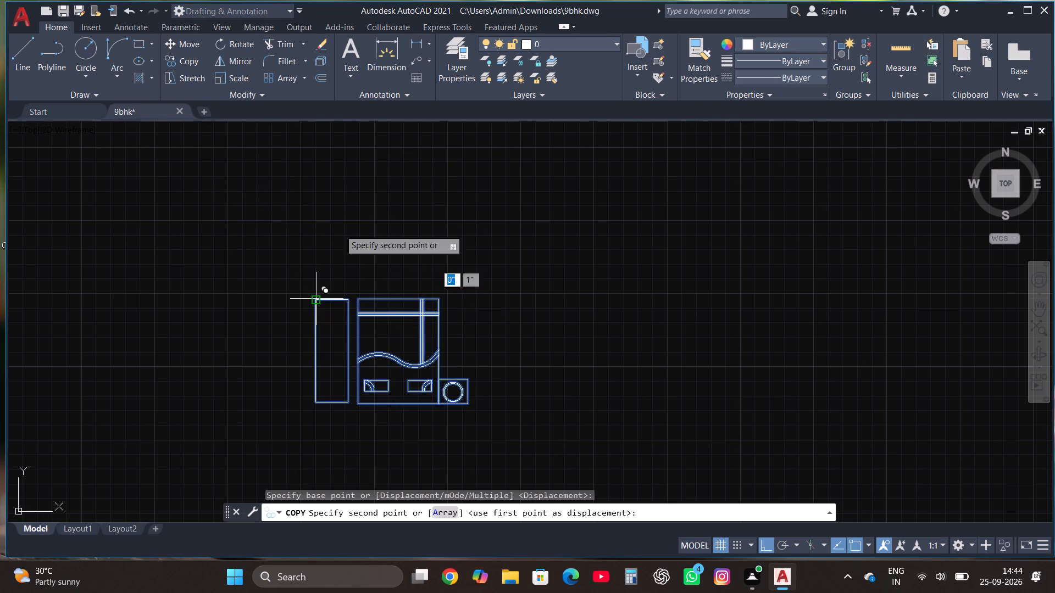
{"action": "scroll", "coordinate": [363, 208], "scroll_direction": "down", "scroll_amount": 2}
{"action": "key", "text": "F8"}
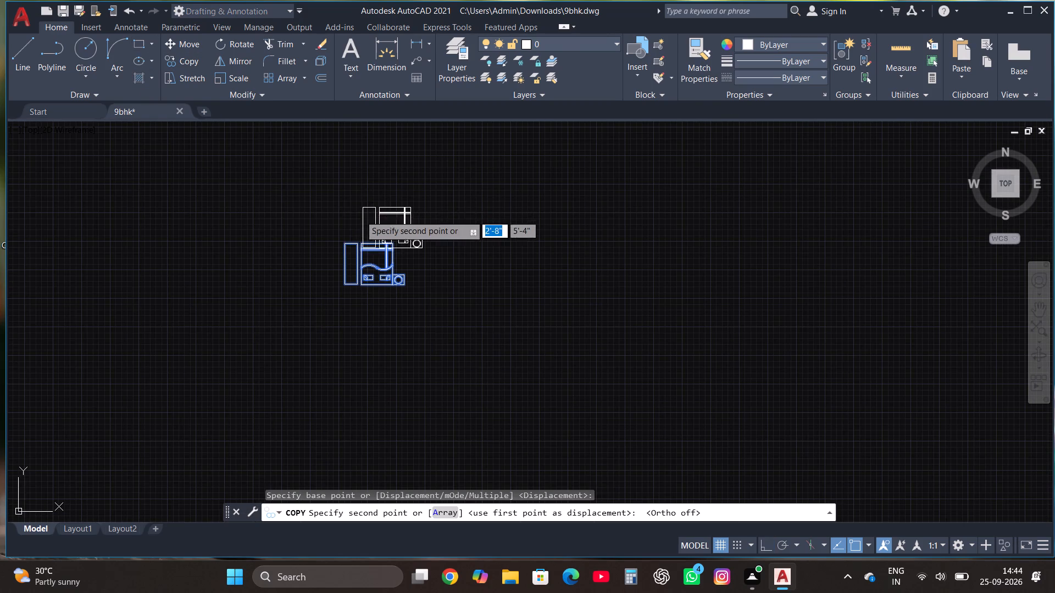
{"action": "scroll", "coordinate": [356, 243], "scroll_direction": "down", "scroll_amount": 2}
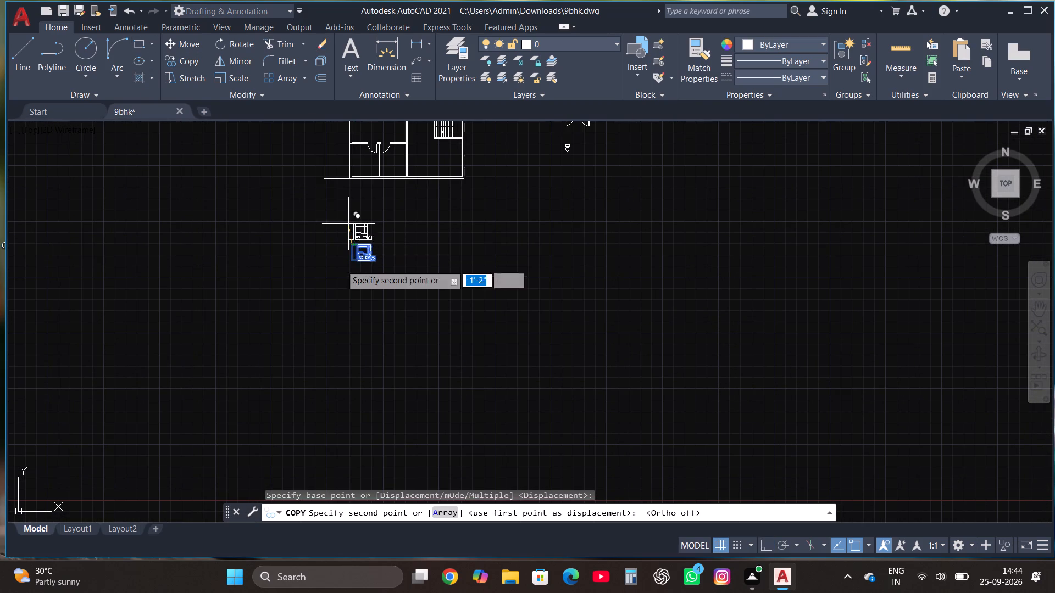
{"action": "scroll", "coordinate": [342, 294], "scroll_direction": "down", "scroll_amount": 1}
{"action": "scroll", "coordinate": [352, 200], "scroll_direction": "up", "scroll_amount": 3}
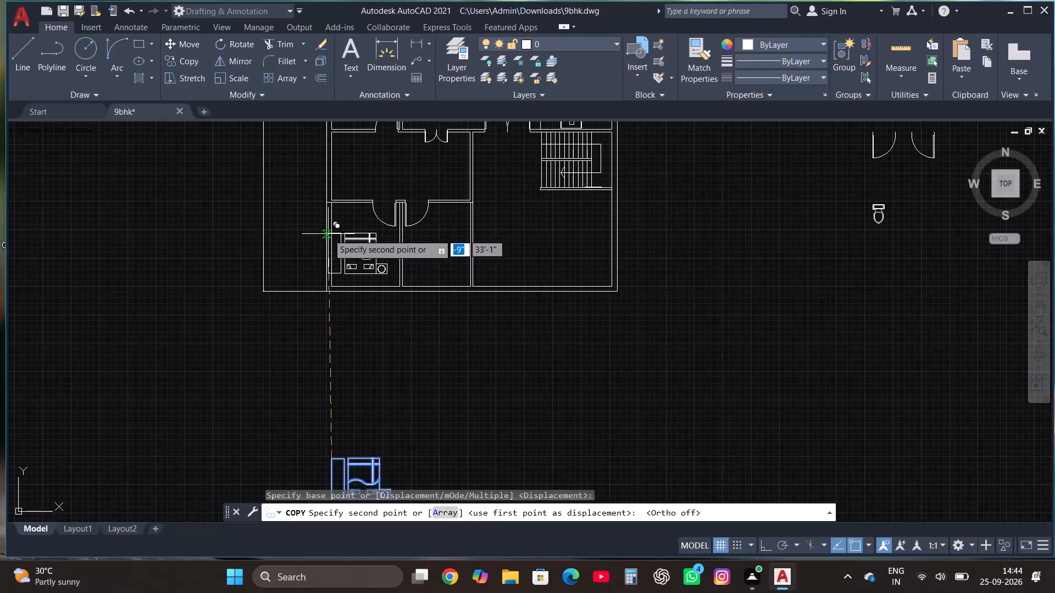
{"action": "scroll", "coordinate": [340, 247], "scroll_direction": "up", "scroll_amount": 2}
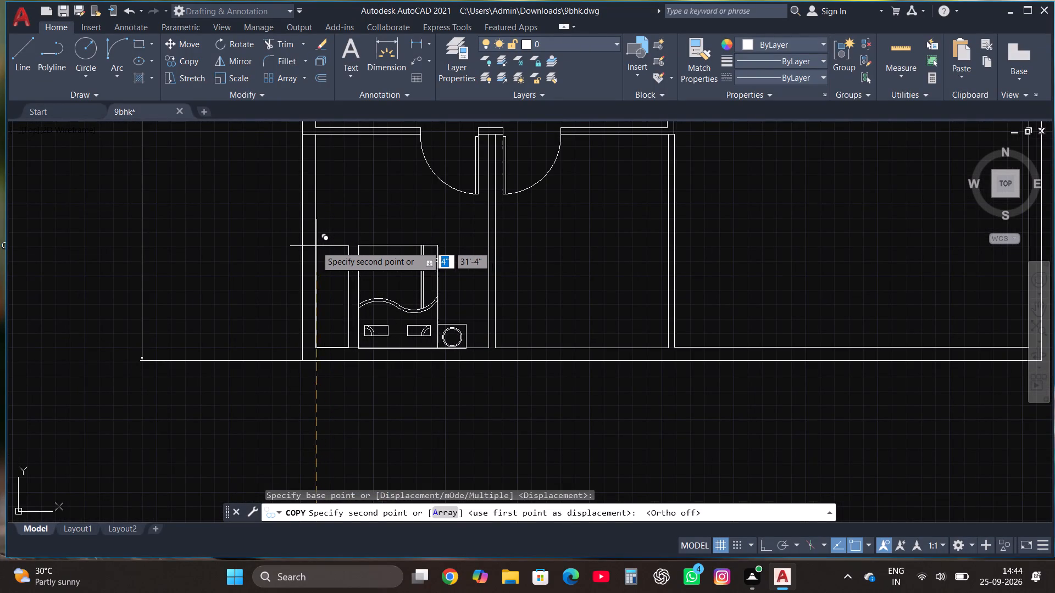
{"action": "left_click", "coordinate": [315, 245]}
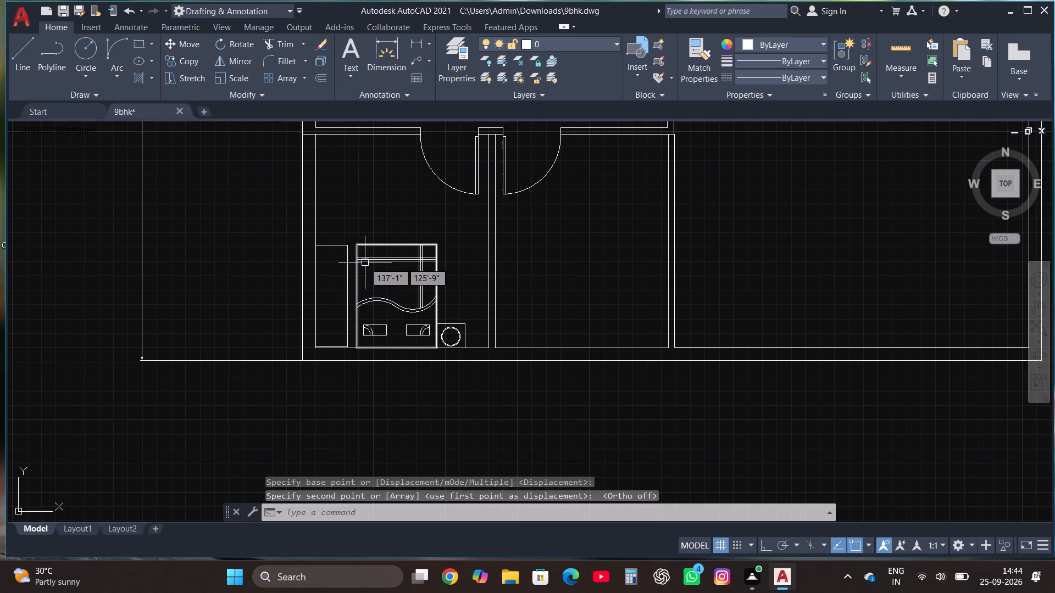
Mirror the southwest bedroom's bed, side table and wardrobe across a vertical line at the partition into the adjoining east bedroom, keeping the originals.
{"action": "scroll", "coordinate": [440, 335], "scroll_direction": "down", "scroll_amount": 3}
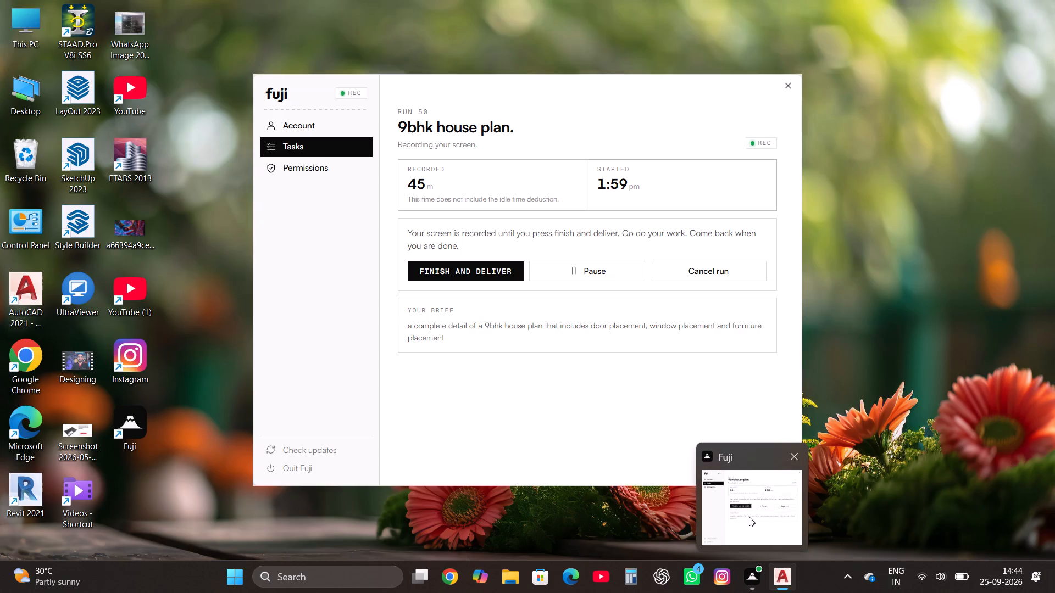
{"action": "scroll", "coordinate": [396, 309], "scroll_direction": "up", "scroll_amount": 1}
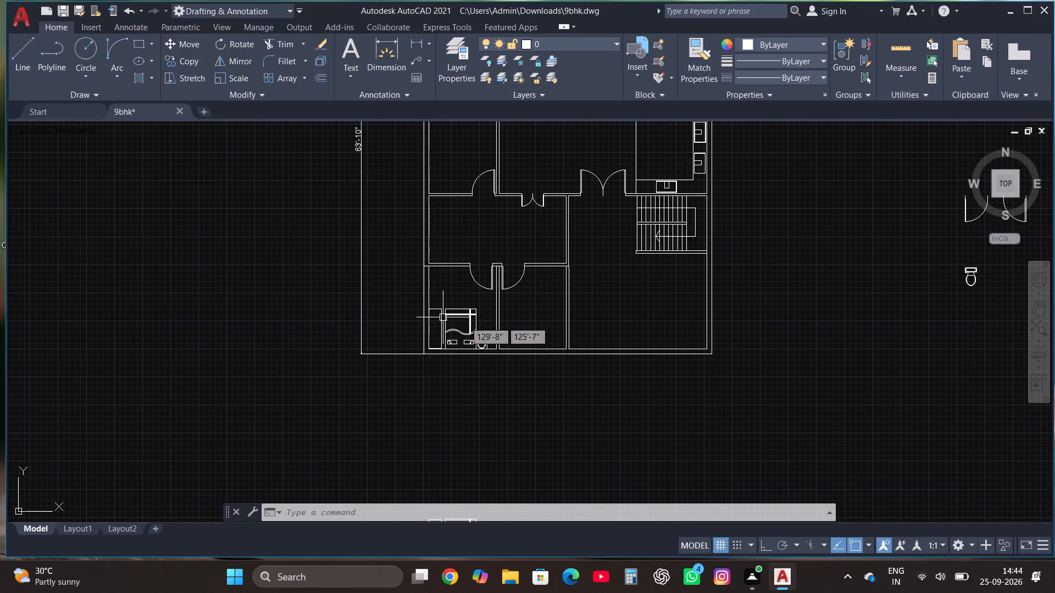
{"action": "scroll", "coordinate": [491, 333], "scroll_direction": "up", "scroll_amount": 2}
{"action": "left_click", "coordinate": [484, 365]}
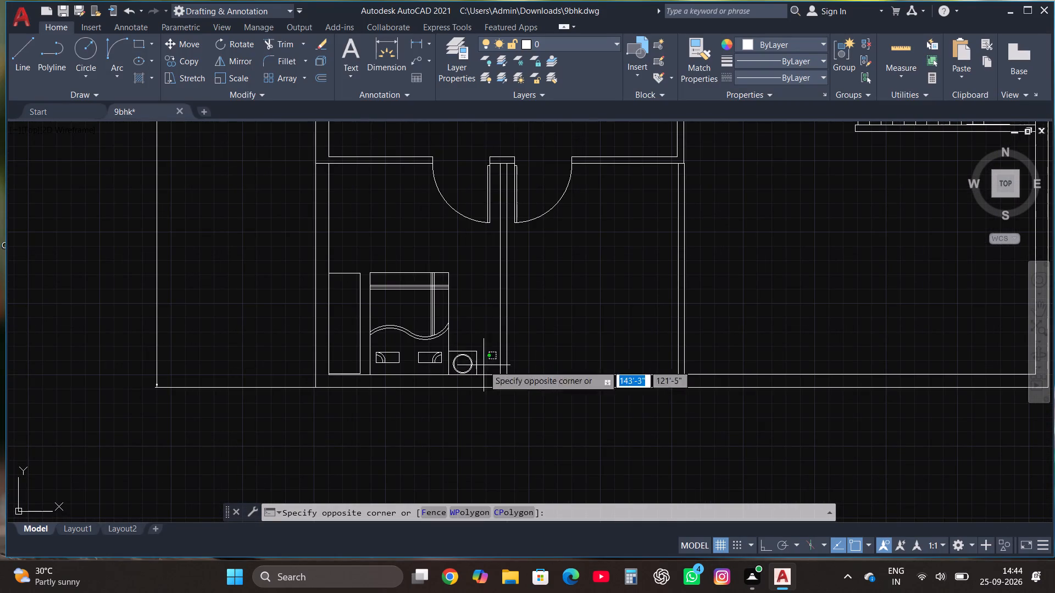
{"action": "left_click", "coordinate": [341, 261]}
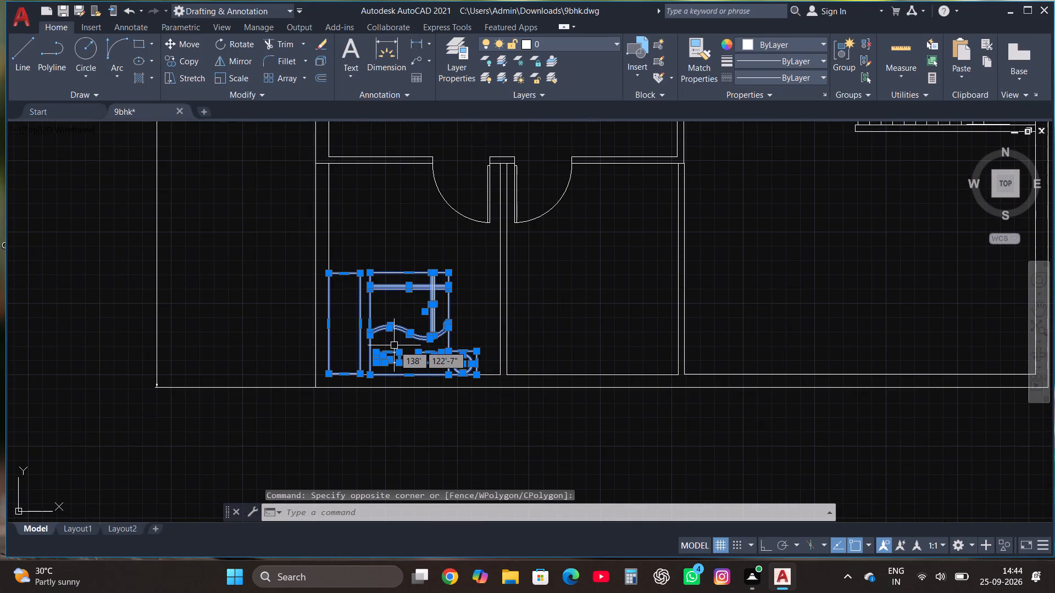
{"action": "left_click", "coordinate": [246, 63]}
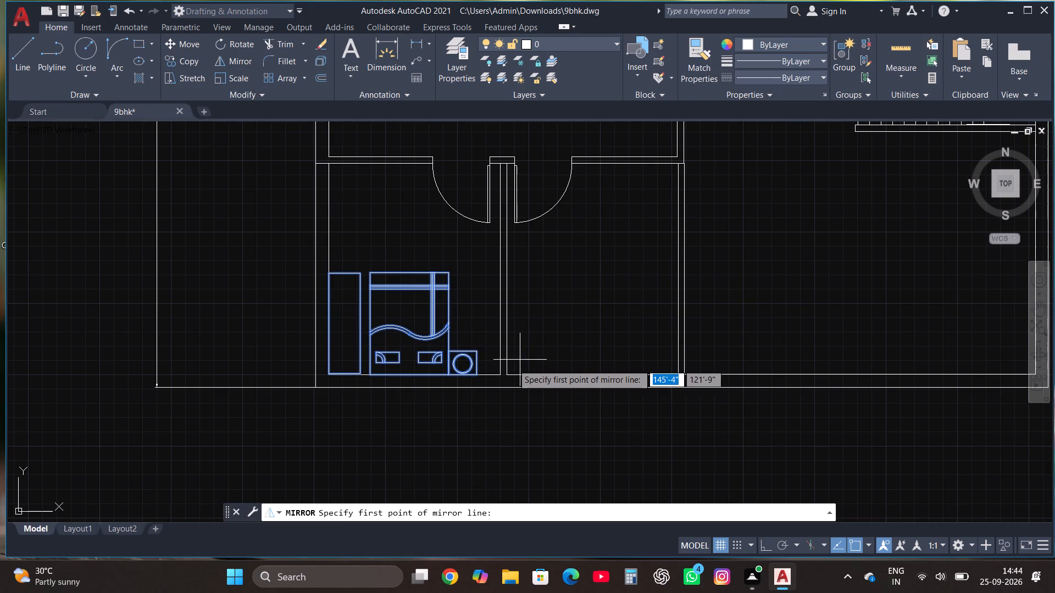
{"action": "left_click", "coordinate": [507, 374]}
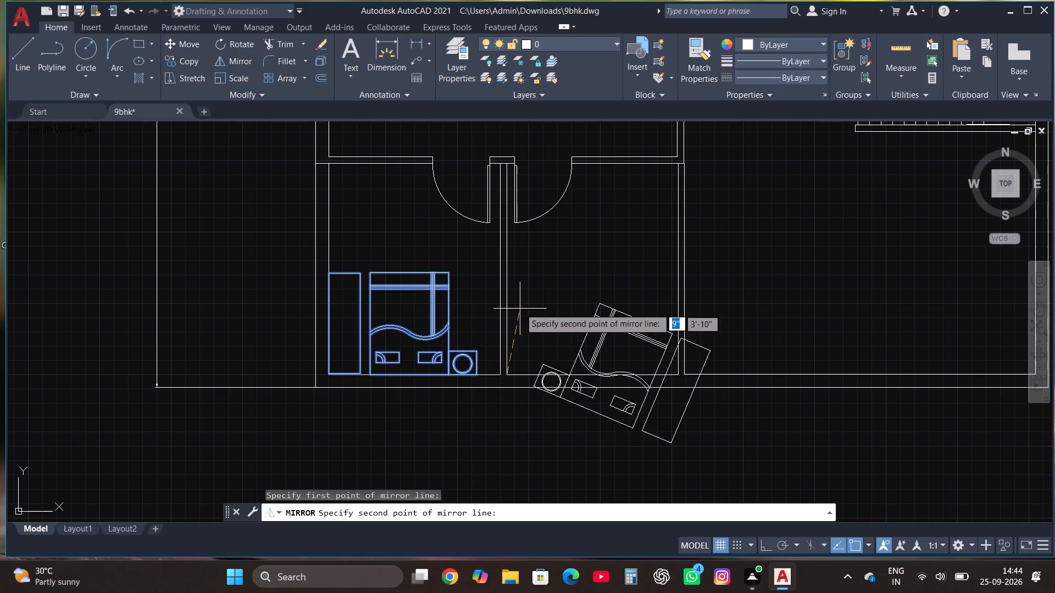
{"action": "key", "text": "F8"}
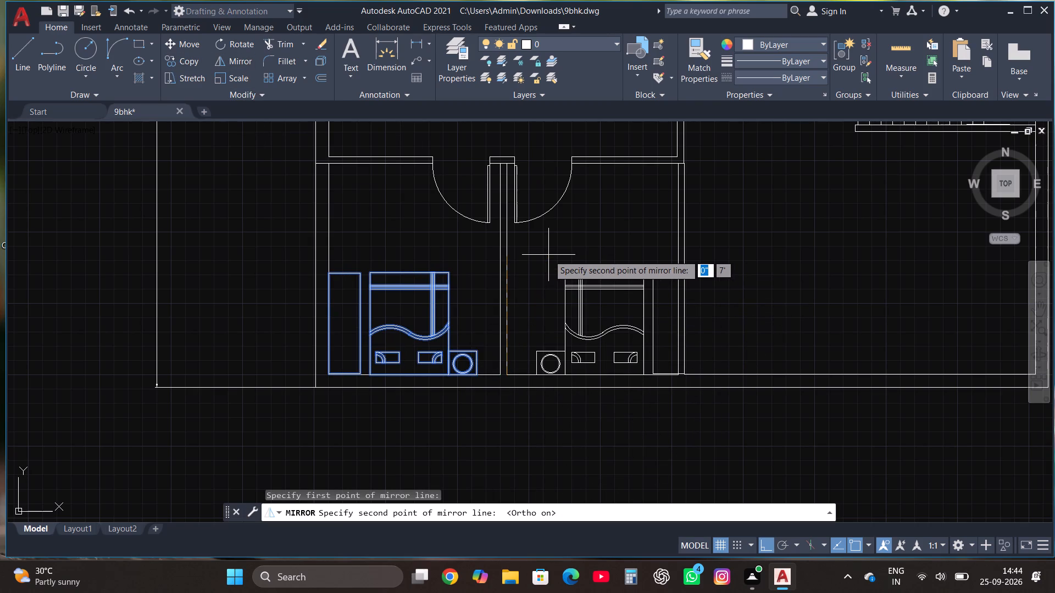
{"action": "left_click", "coordinate": [586, 237]}
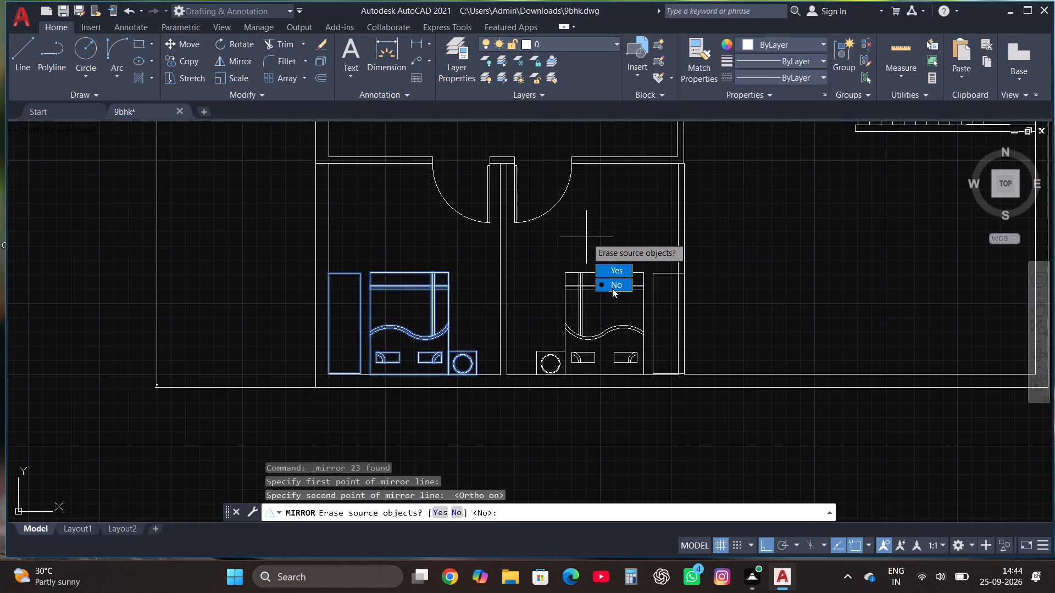
{"action": "left_click", "coordinate": [612, 288]}
Move the mirrored wardrobe about 5" west so it sits inside the bedroom against its east wall.
{"action": "scroll", "coordinate": [709, 317], "scroll_direction": "up", "scroll_amount": 2}
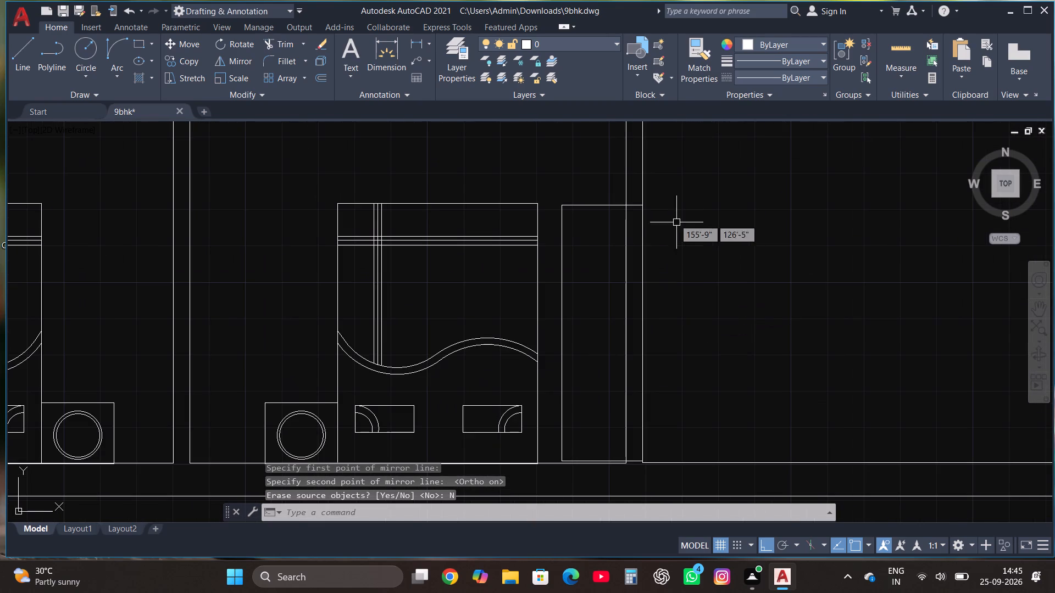
{"action": "left_click", "coordinate": [635, 204]}
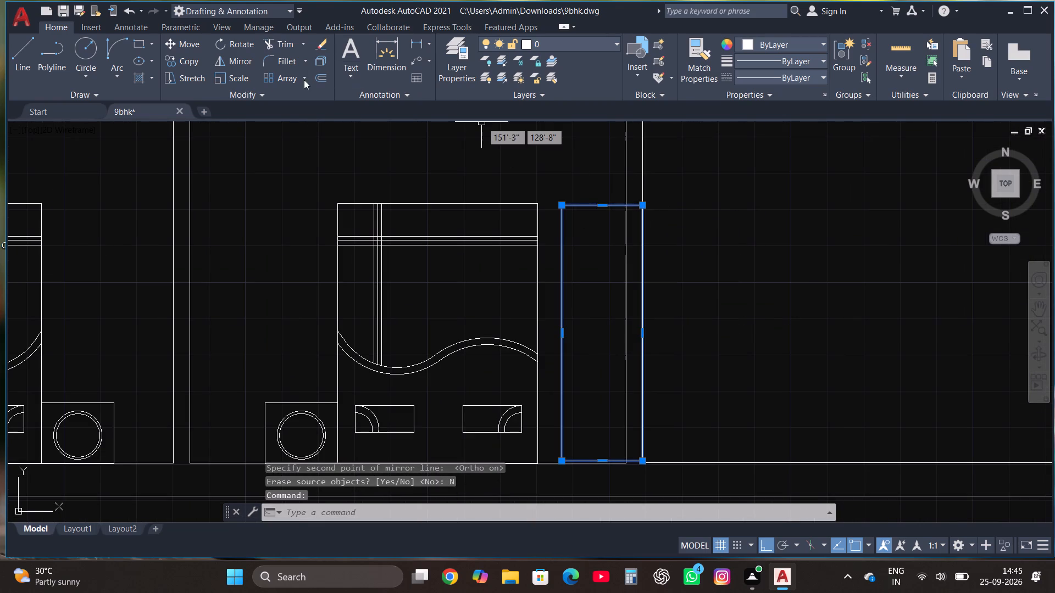
{"action": "left_click", "coordinate": [180, 46]}
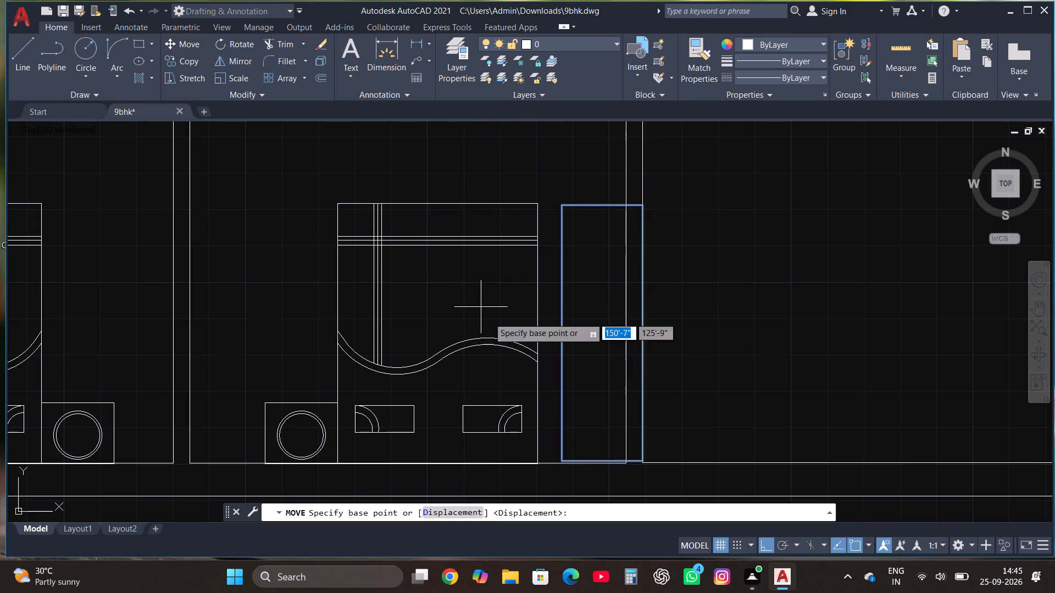
{"action": "left_click", "coordinate": [579, 363]}
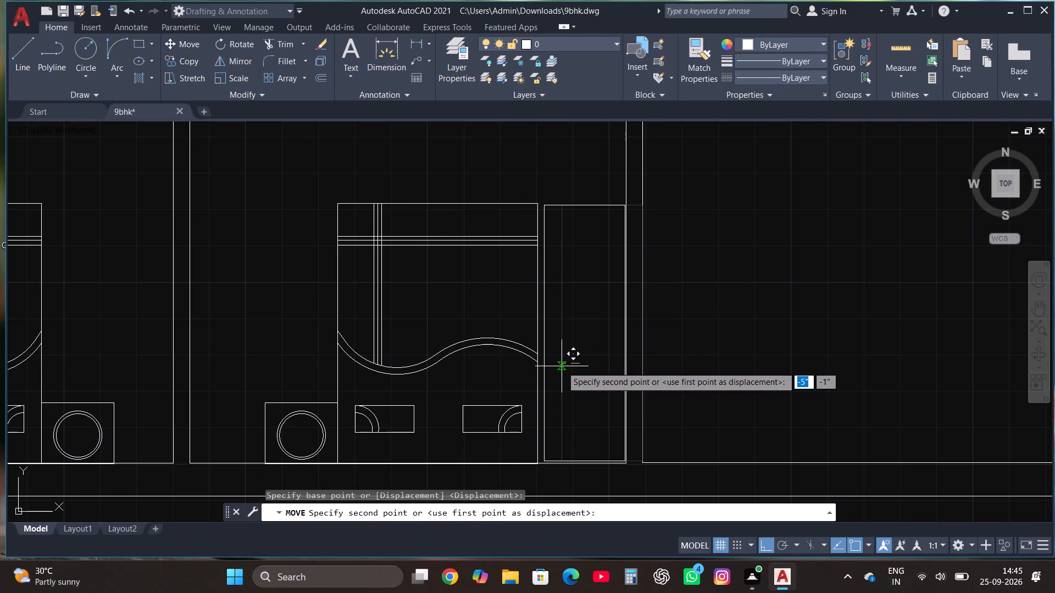
{"action": "left_click", "coordinate": [560, 366]}
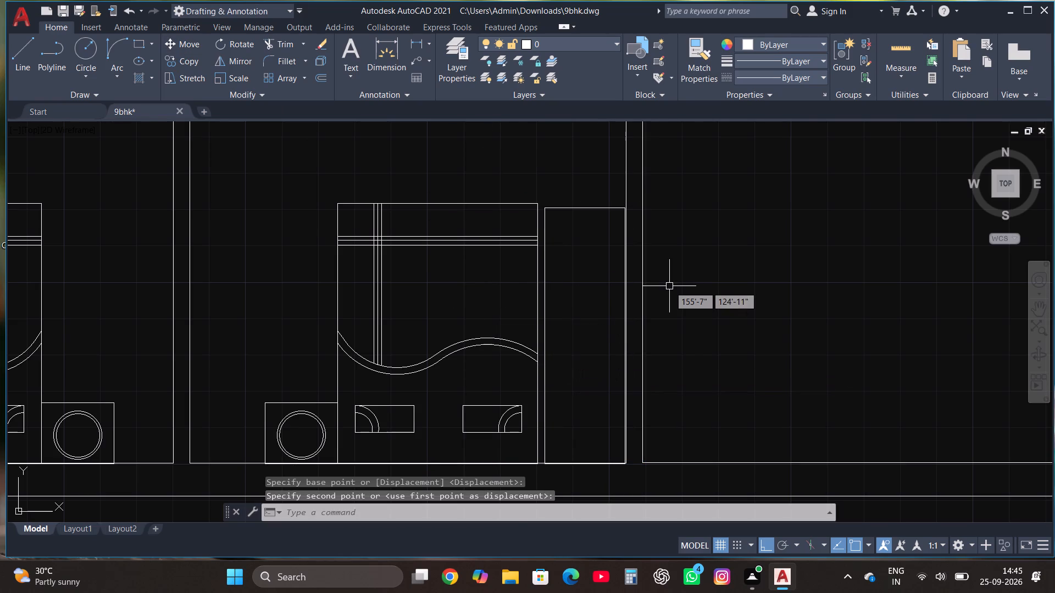
Copy the three-seat sofa from the second bedroom along the north side into the southwest bedroom's northwest corner, above the wardrobe.
{"action": "scroll", "coordinate": [669, 288], "scroll_direction": "down", "scroll_amount": 3}
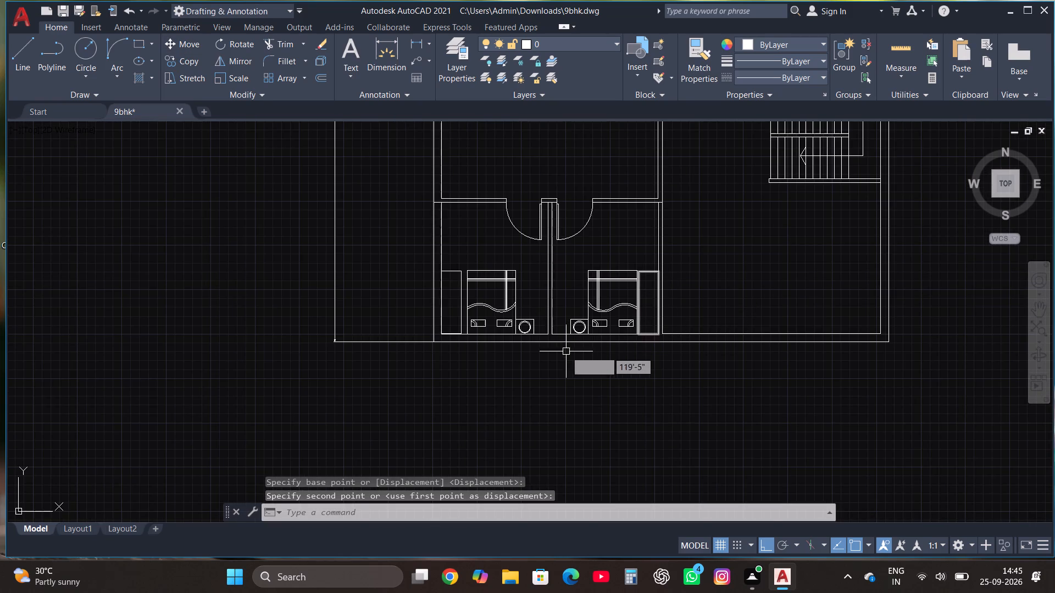
{"action": "scroll", "coordinate": [537, 379], "scroll_direction": "down", "scroll_amount": 4}
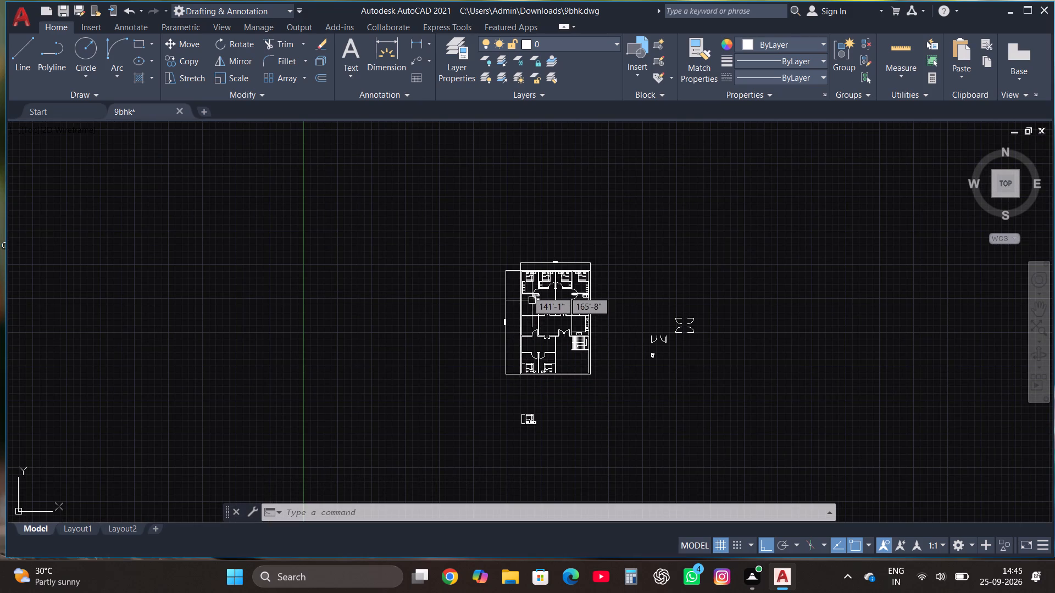
{"action": "scroll", "coordinate": [538, 273], "scroll_direction": "up", "scroll_amount": 4}
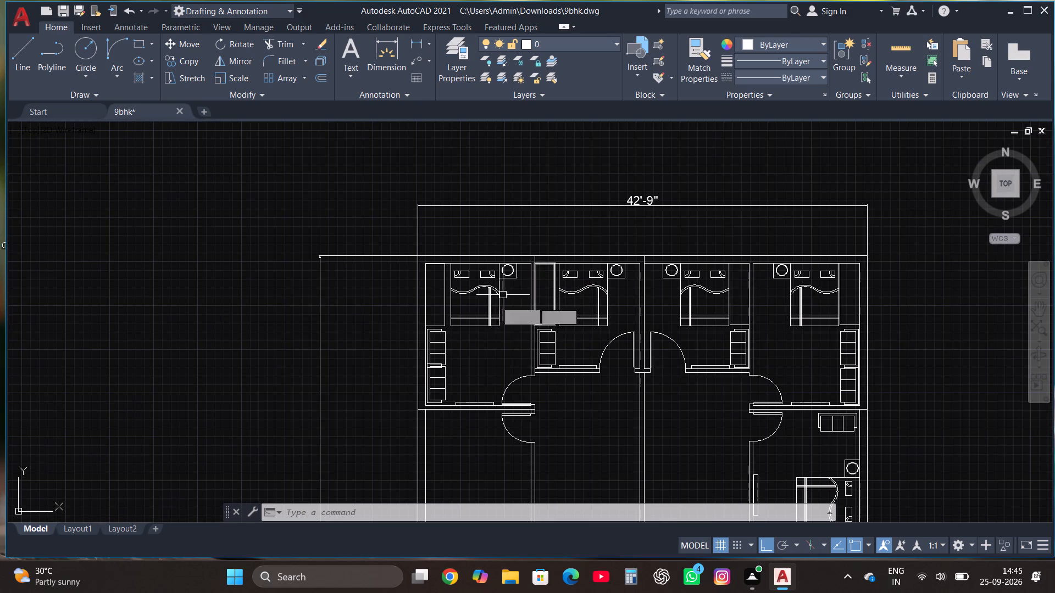
{"action": "scroll", "coordinate": [578, 333], "scroll_direction": "up", "scroll_amount": 3}
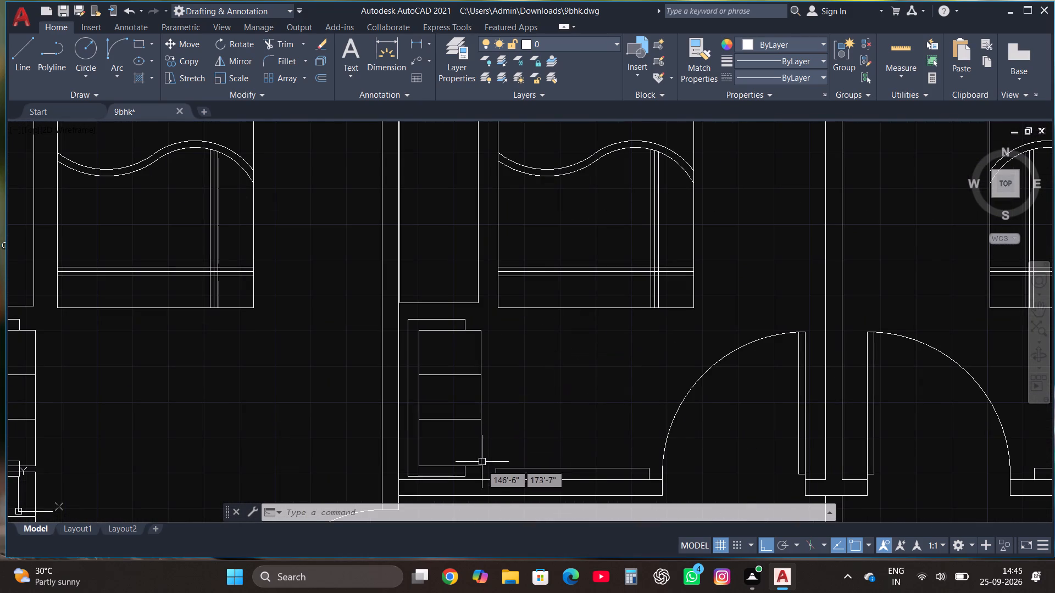
{"action": "scroll", "coordinate": [476, 480], "scroll_direction": "up", "scroll_amount": 1}
{"action": "left_click", "coordinate": [471, 475]}
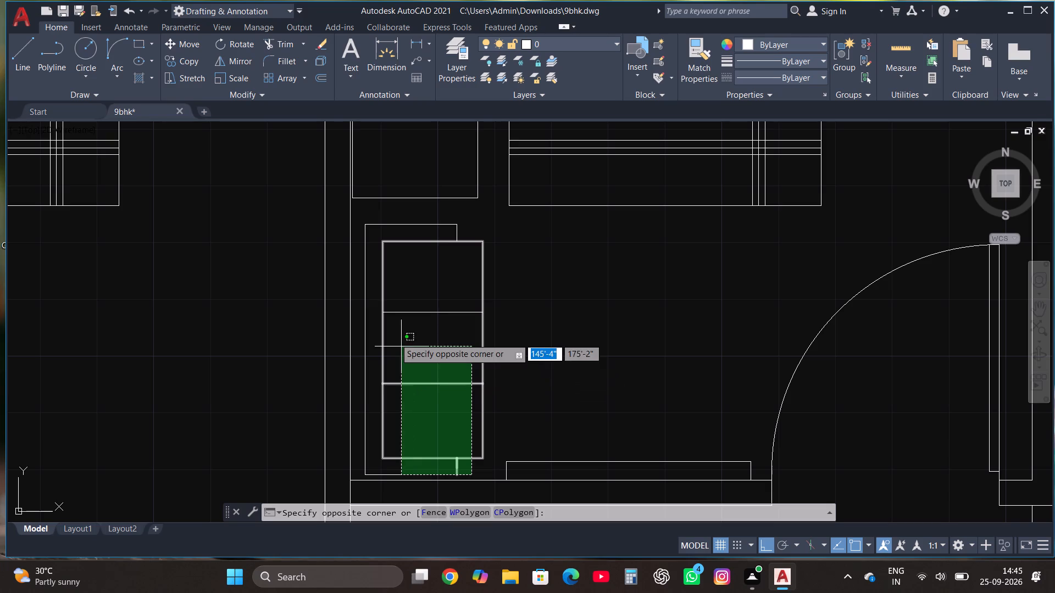
{"action": "left_click", "coordinate": [363, 219]}
{"action": "scroll", "coordinate": [520, 212], "scroll_direction": "down", "scroll_amount": 2}
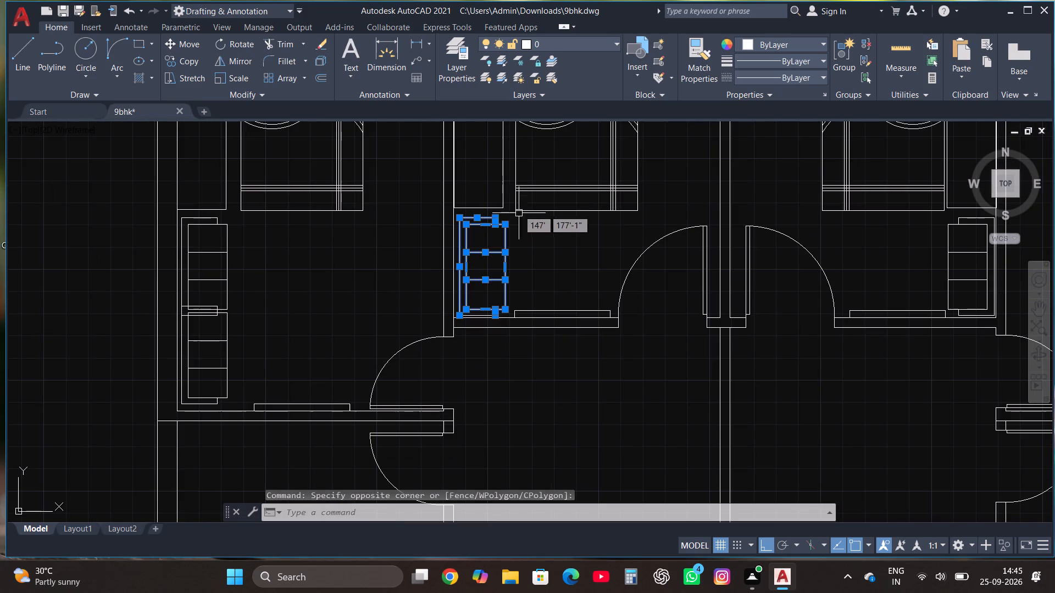
{"action": "left_click", "coordinate": [187, 60]}
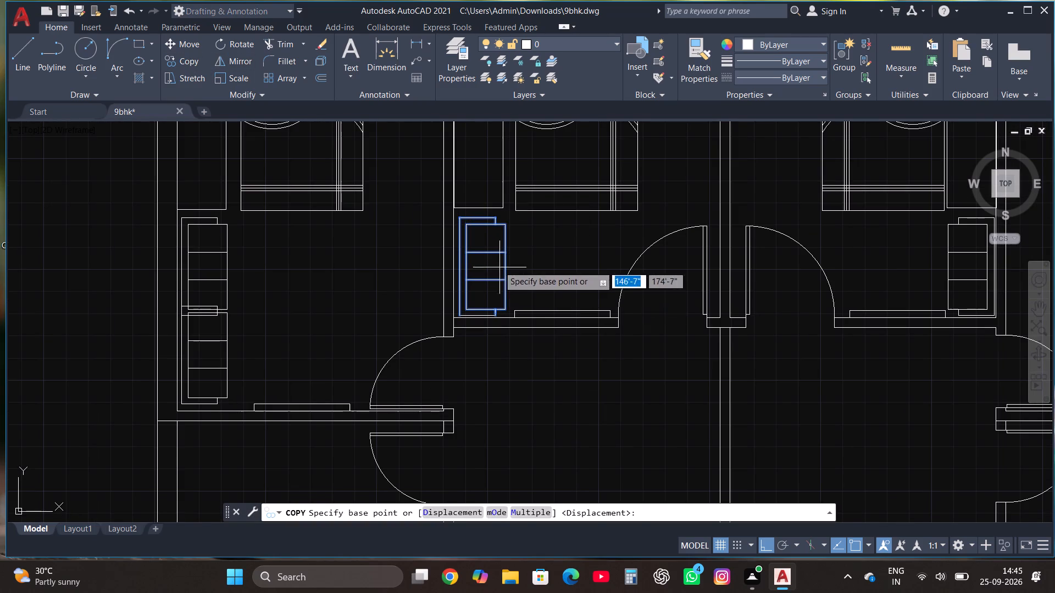
{"action": "left_click", "coordinate": [497, 265]}
{"action": "scroll", "coordinate": [612, 227], "scroll_direction": "down", "scroll_amount": 3}
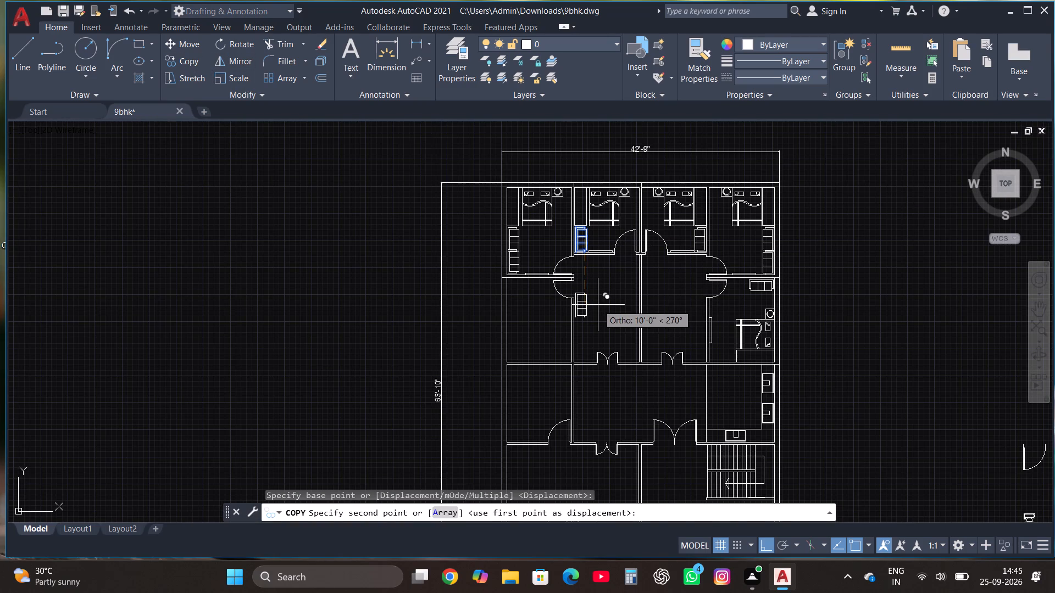
{"action": "key", "text": "F8"}
{"action": "scroll", "coordinate": [673, 253], "scroll_direction": "down", "scroll_amount": 2}
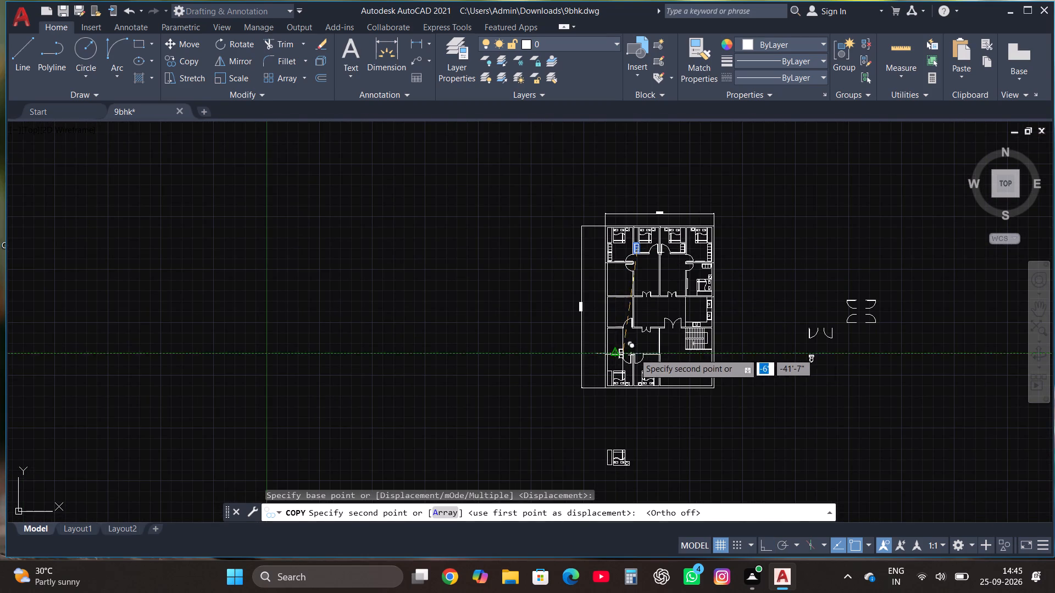
{"action": "scroll", "coordinate": [645, 353], "scroll_direction": "up", "scroll_amount": 3}
{"action": "scroll", "coordinate": [521, 395], "scroll_direction": "up", "scroll_amount": 1}
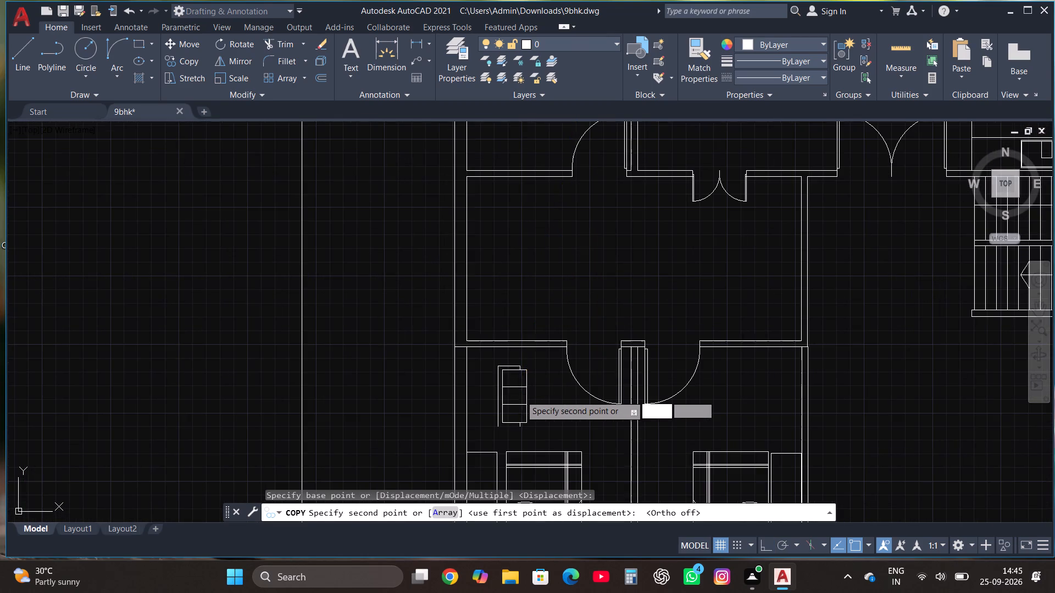
{"action": "left_click", "coordinate": [496, 382]}
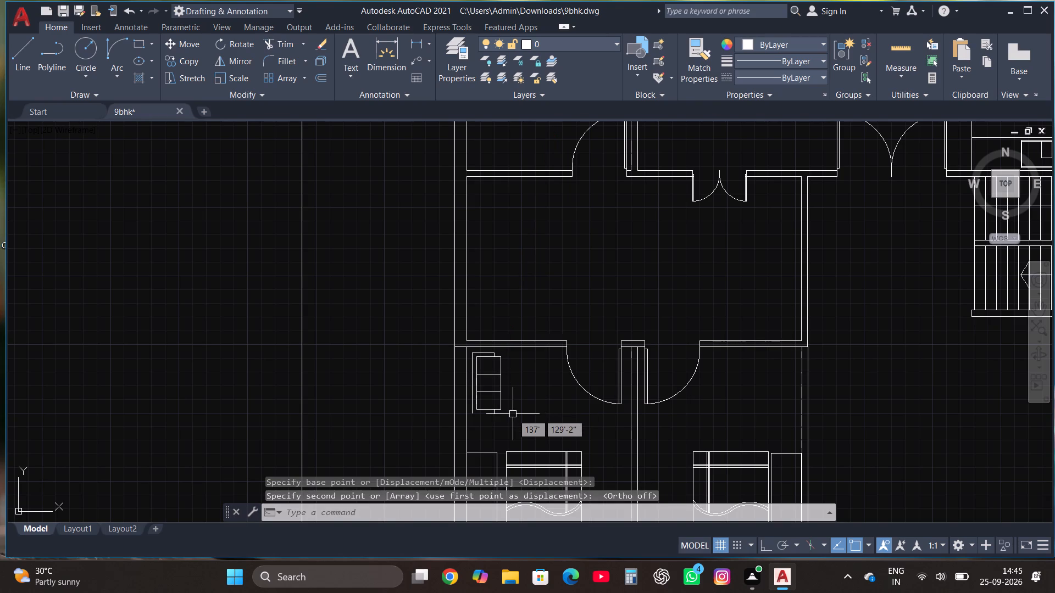
Draw a horizontal line about 1'-4" long closing the open south arm of the sofa in the southwest bedroom.
{"action": "left_click", "coordinate": [24, 55]}
{"action": "scroll", "coordinate": [486, 415], "scroll_direction": "up", "scroll_amount": 2}
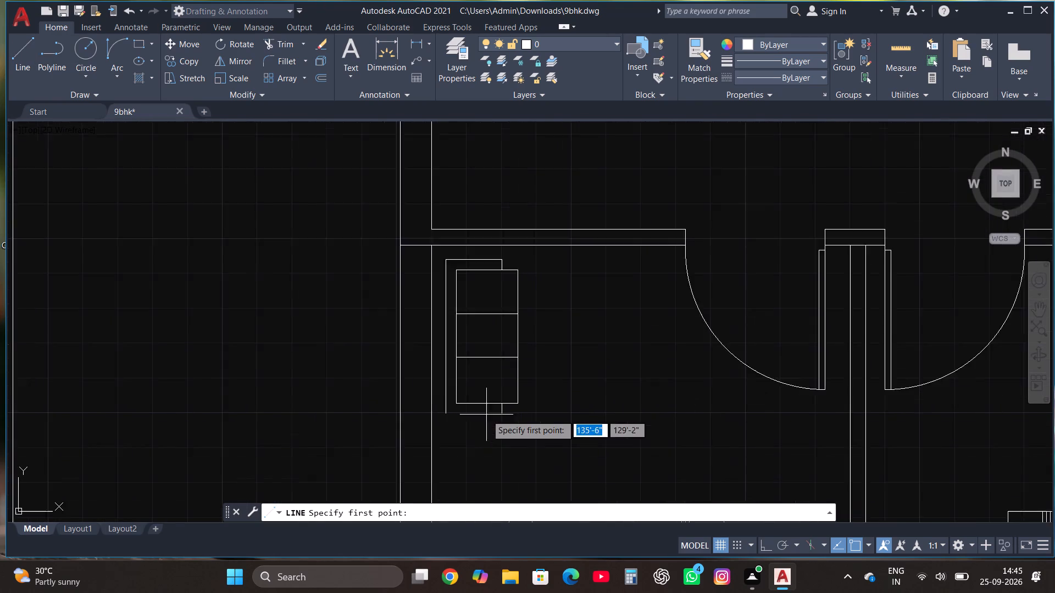
{"action": "scroll", "coordinate": [486, 415], "scroll_direction": "up", "scroll_amount": 1}
{"action": "left_click", "coordinate": [420, 413]}
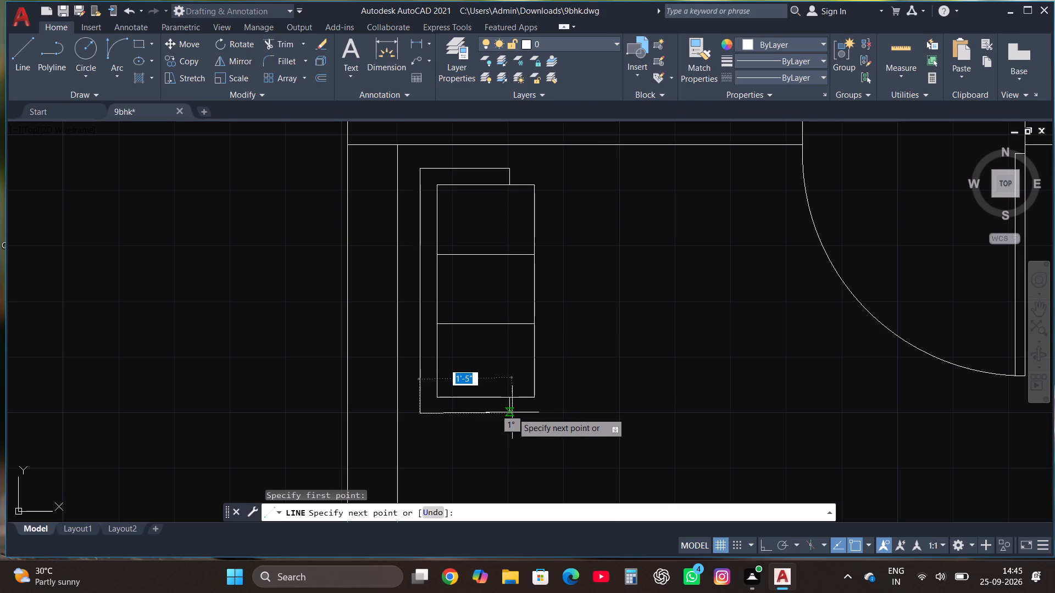
{"action": "key", "text": "F8"}
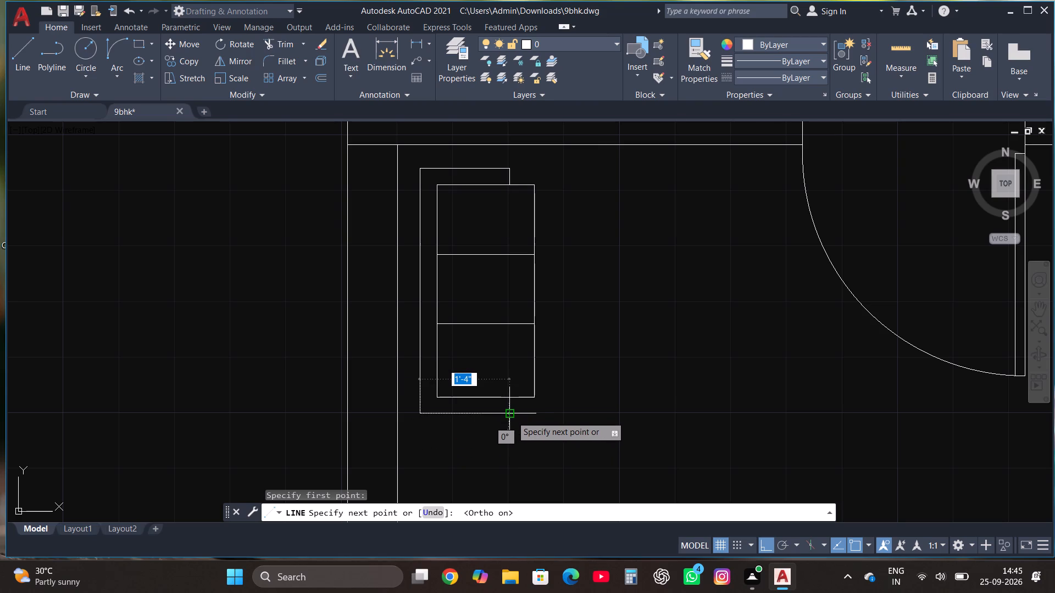
{"action": "left_click", "coordinate": [512, 416]}
{"action": "key", "text": "Escape"}
Mirror the southwest bedroom's sofa across a vertical line at the partition into the adjoining east bedroom, keeping the original.
{"action": "left_click", "coordinate": [541, 435]}
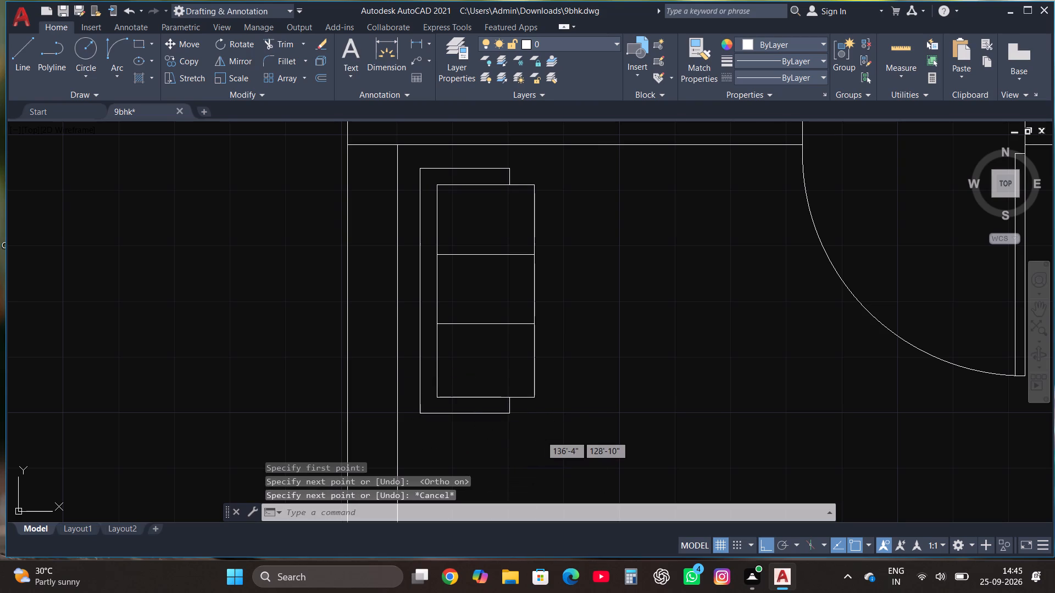
{"action": "left_click", "coordinate": [414, 160]}
{"action": "scroll", "coordinate": [374, 216], "scroll_direction": "down", "scroll_amount": 4}
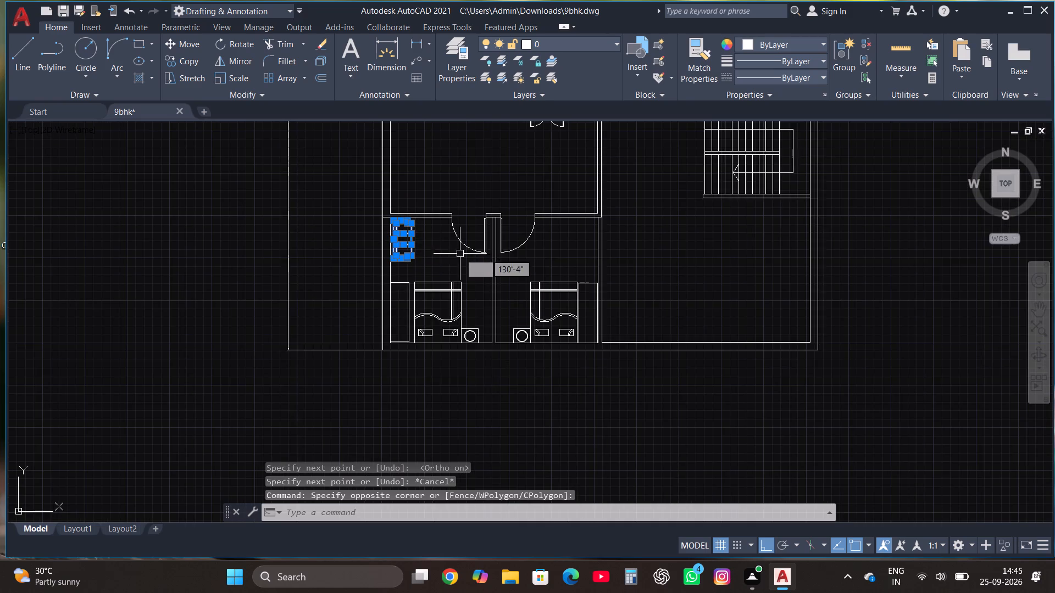
{"action": "scroll", "coordinate": [494, 244], "scroll_direction": "up", "scroll_amount": 2}
{"action": "left_click", "coordinate": [245, 60]}
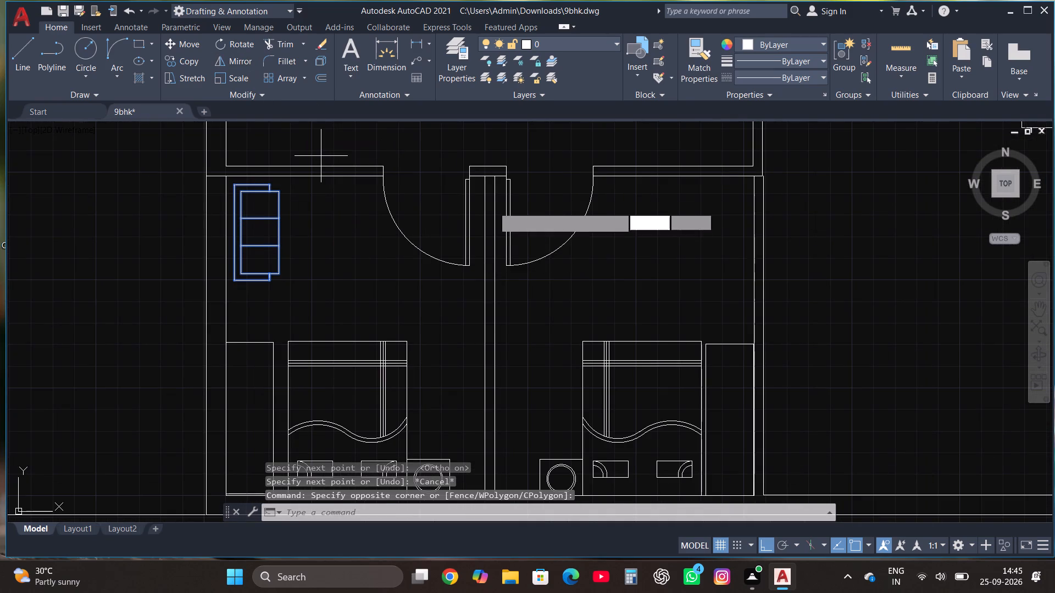
{"action": "left_click", "coordinate": [490, 238]}
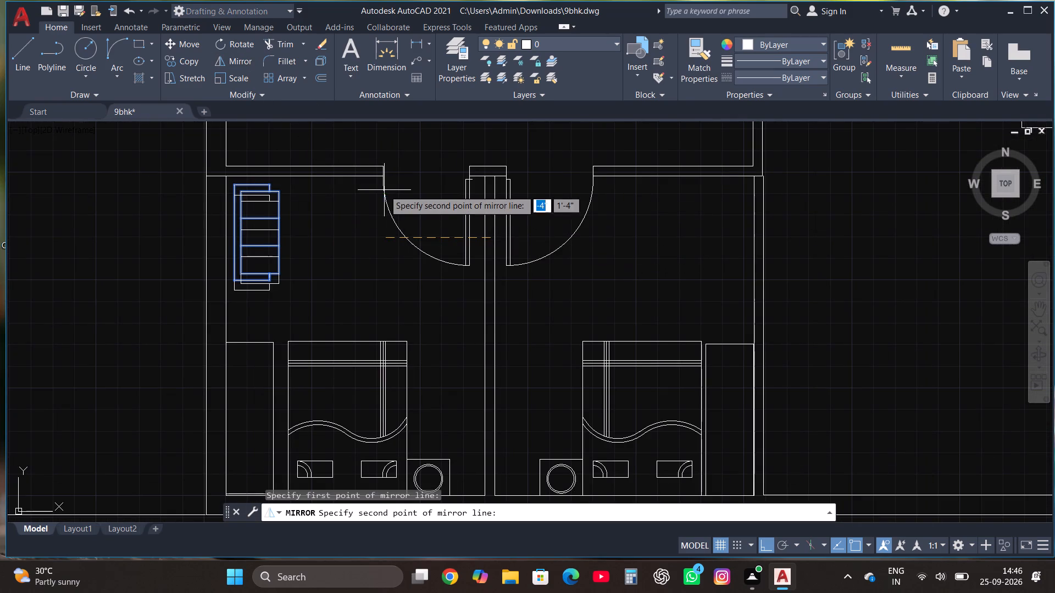
{"action": "key", "text": "F8"}
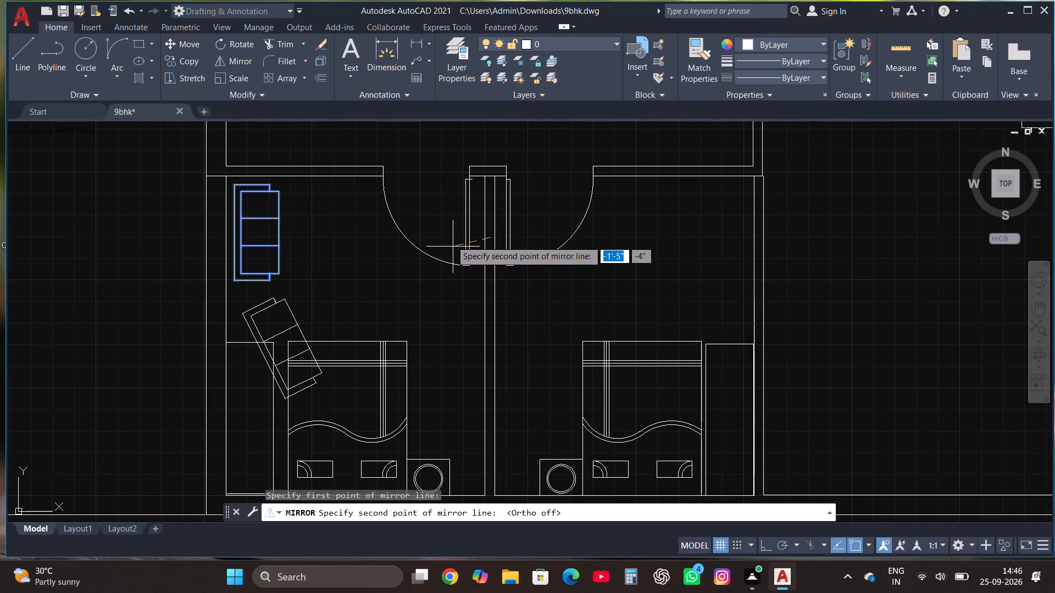
{"action": "key", "text": "F8"}
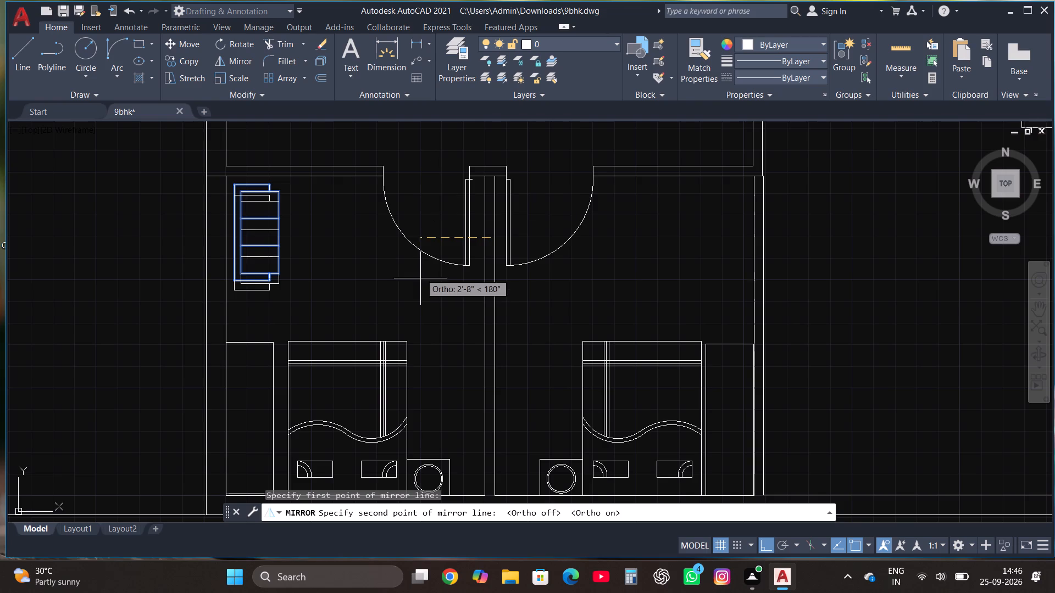
{"action": "left_click", "coordinate": [441, 307]}
{"action": "left_click_drag", "start_coordinate": [473, 351], "coordinate": [441, 307]}
Copy the southwest bedroom's sofa about 8' straight north, against the west wall of the large room above.
{"action": "scroll", "coordinate": [440, 317], "scroll_direction": "down", "scroll_amount": 3}
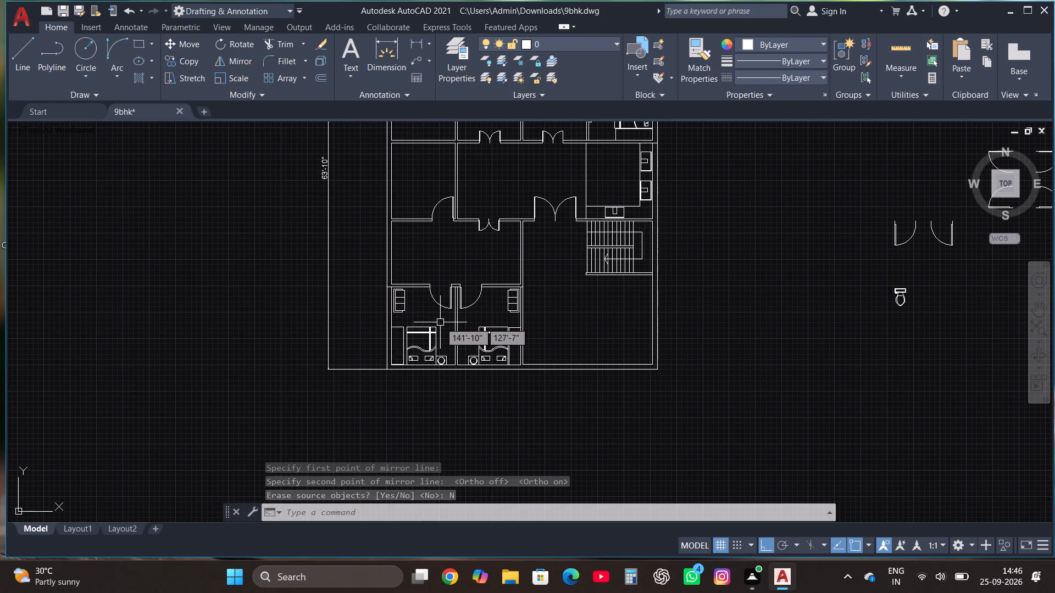
{"action": "scroll", "coordinate": [446, 354], "scroll_direction": "down", "scroll_amount": 1}
{"action": "scroll", "coordinate": [419, 316], "scroll_direction": "up", "scroll_amount": 2}
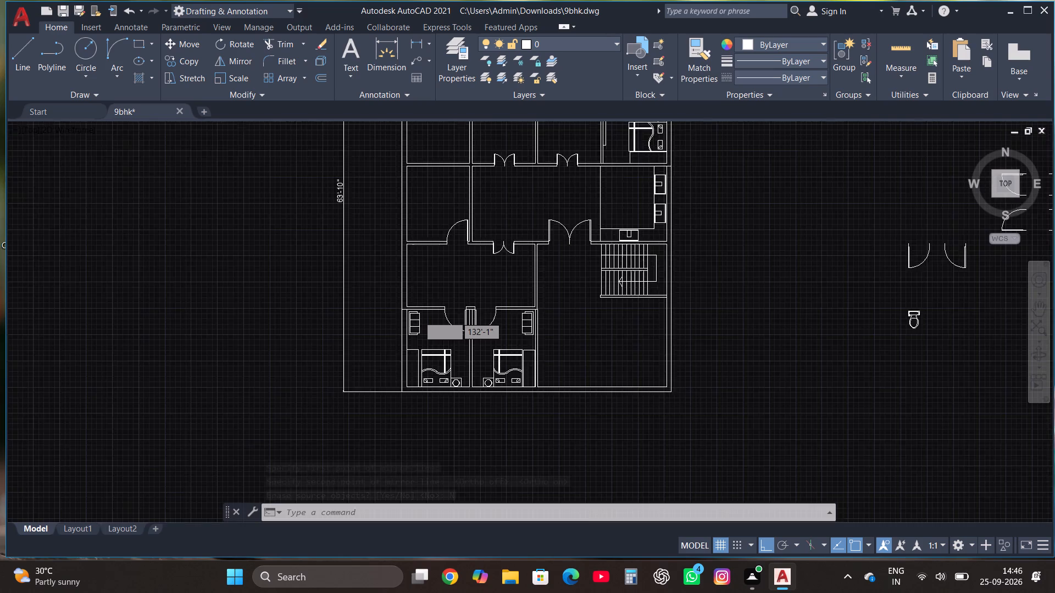
{"action": "scroll", "coordinate": [419, 343], "scroll_direction": "up", "scroll_amount": 2}
{"action": "left_click", "coordinate": [413, 362]}
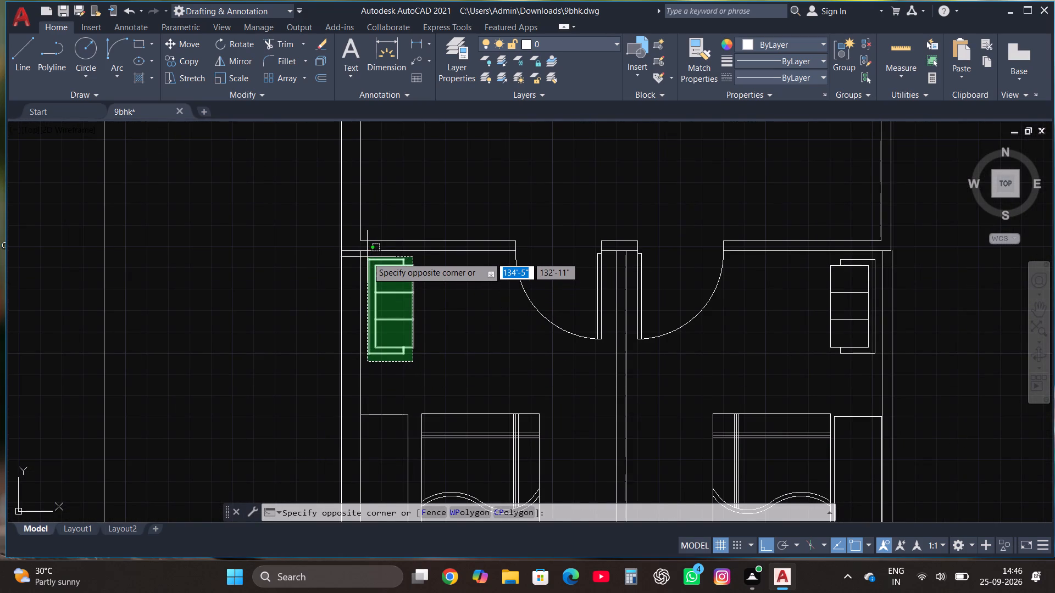
{"action": "left_click", "coordinate": [365, 257]}
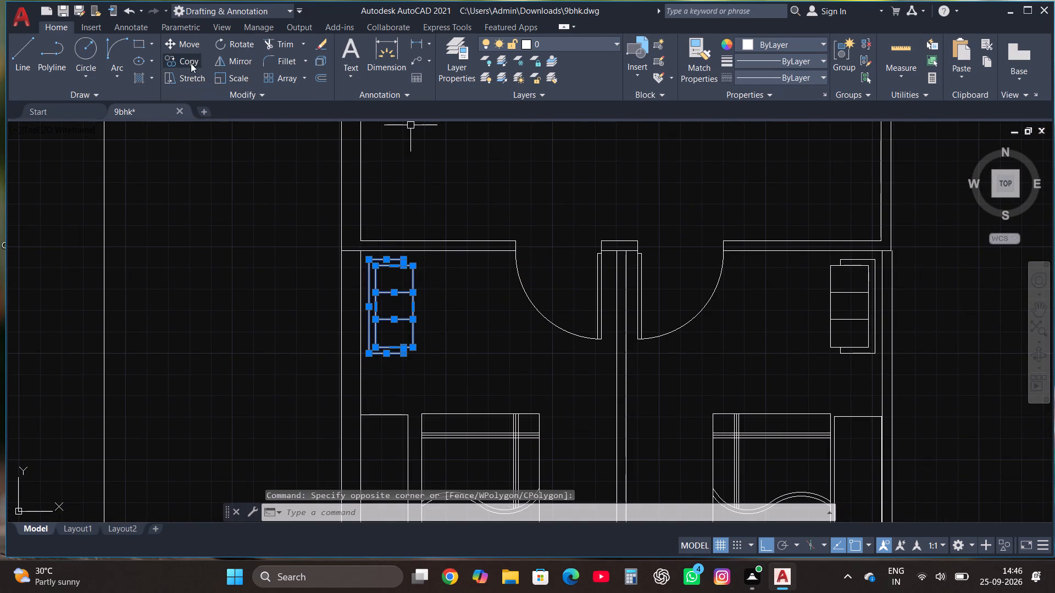
{"action": "left_click", "coordinate": [191, 63]}
{"action": "scroll", "coordinate": [254, 305], "scroll_direction": "down", "scroll_amount": 1}
{"action": "left_click", "coordinate": [345, 315]}
{"action": "scroll", "coordinate": [345, 317], "scroll_direction": "down", "scroll_amount": 1}
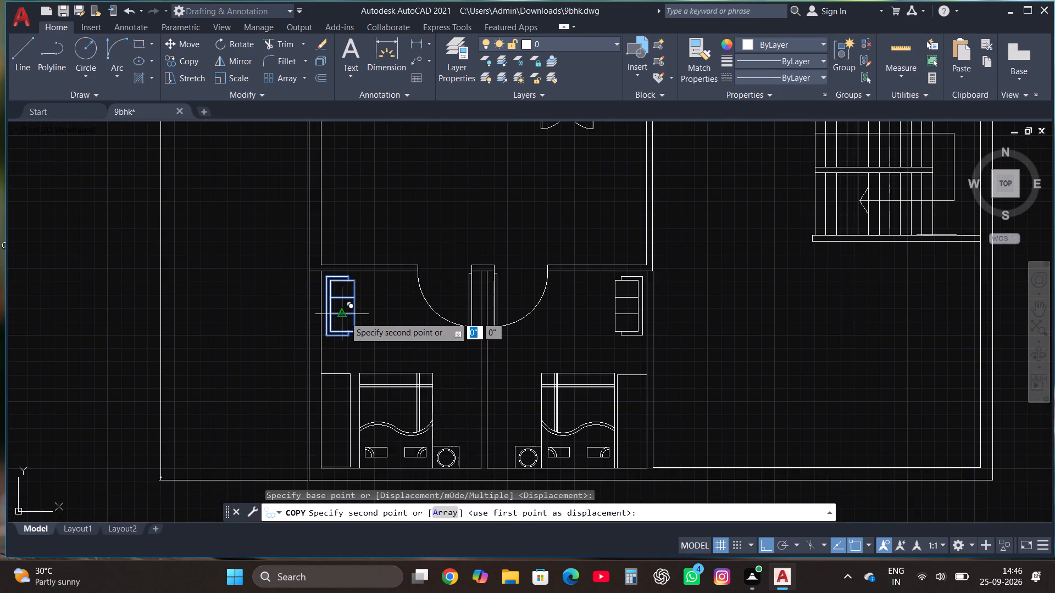
{"action": "scroll", "coordinate": [356, 233], "scroll_direction": "up", "scroll_amount": 1}
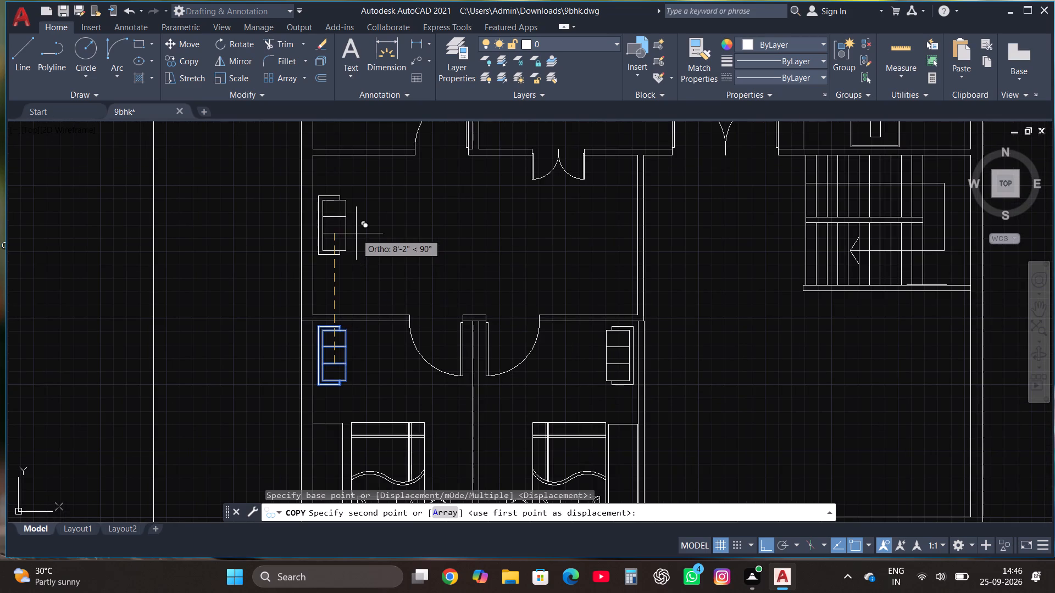
{"action": "left_click", "coordinate": [356, 240]}
Scale up the copied sofa in the large room to about 1.4 times its size, from its seat's west edge.
{"action": "scroll", "coordinate": [327, 229], "scroll_direction": "up", "scroll_amount": 2}
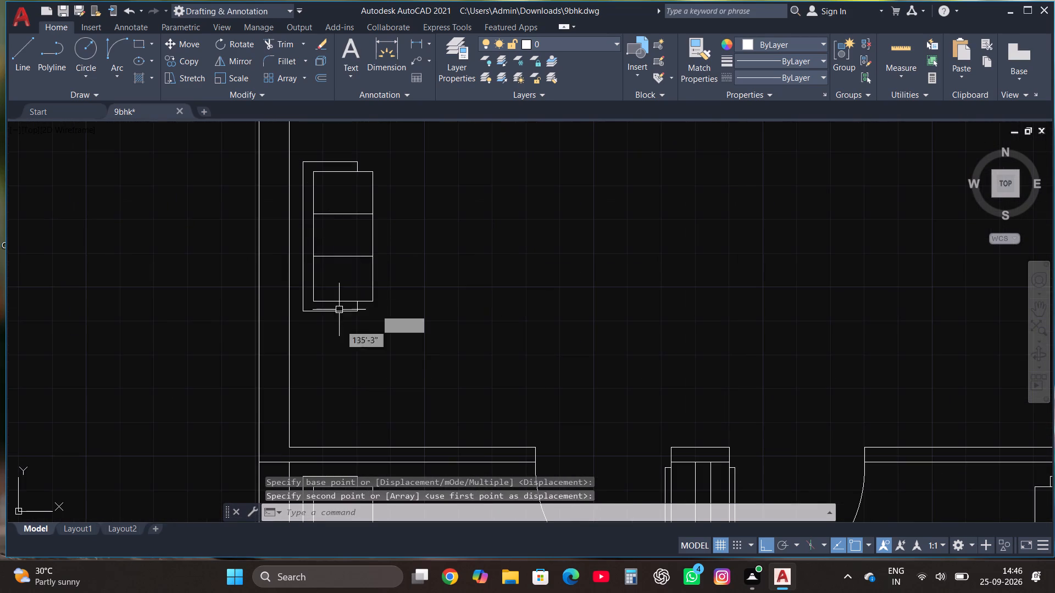
{"action": "left_click", "coordinate": [377, 342]}
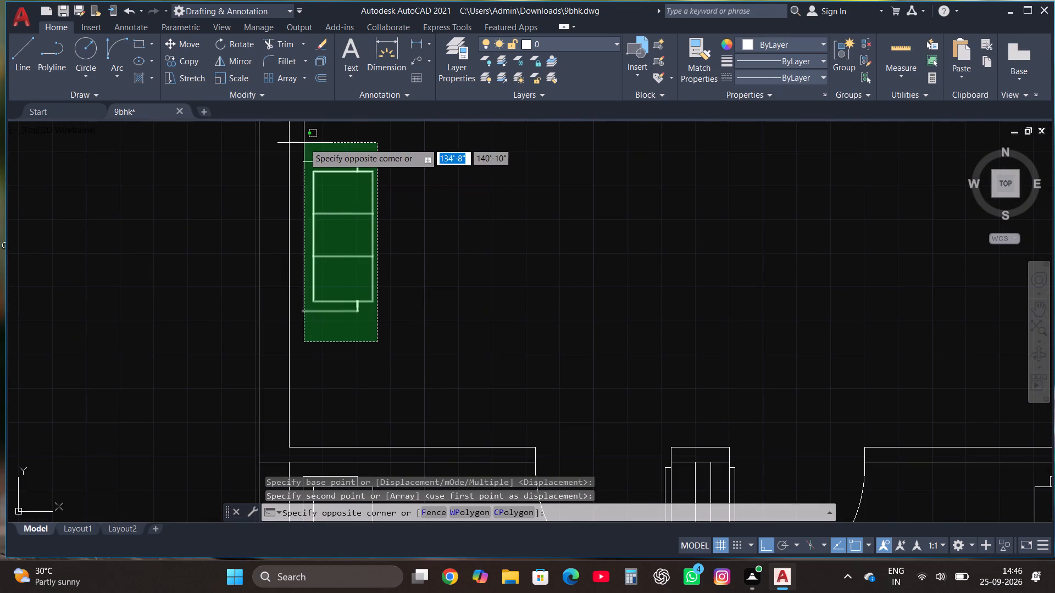
{"action": "left_click", "coordinate": [300, 138]}
{"action": "left_click", "coordinate": [238, 71]}
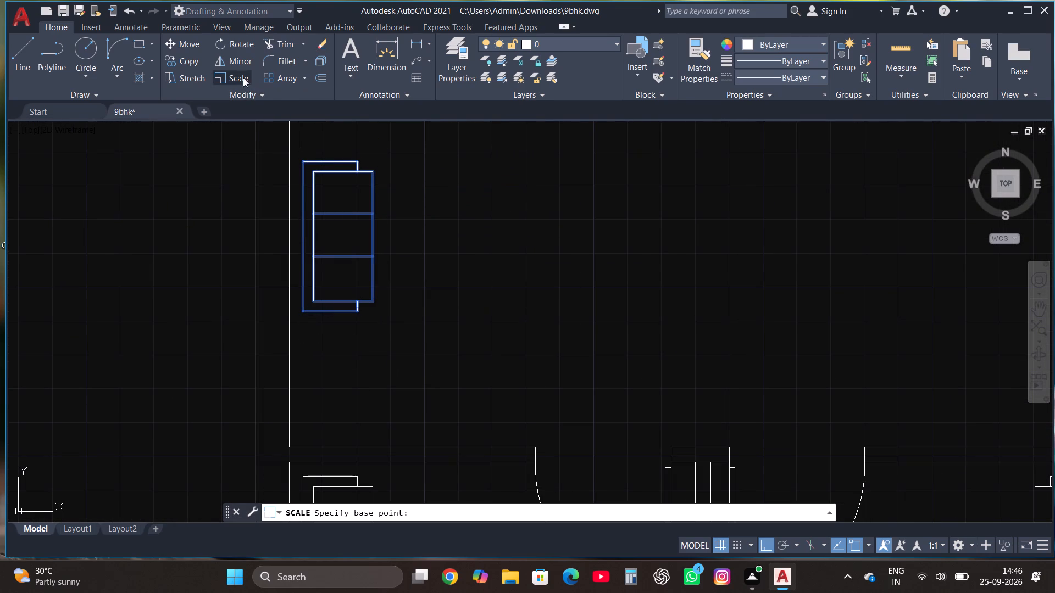
{"action": "left_click", "coordinate": [315, 237]}
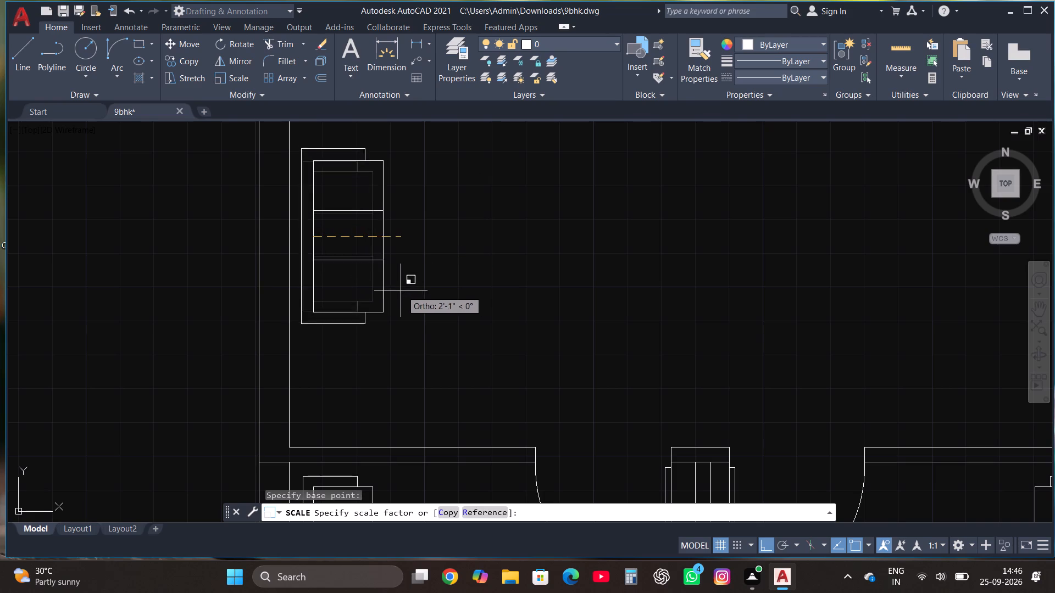
{"action": "left_click", "coordinate": [420, 303]}
Copy the enlarged sofa about 7'-6" east into the middle of the large room.
{"action": "scroll", "coordinate": [420, 317], "scroll_direction": "down", "scroll_amount": 2}
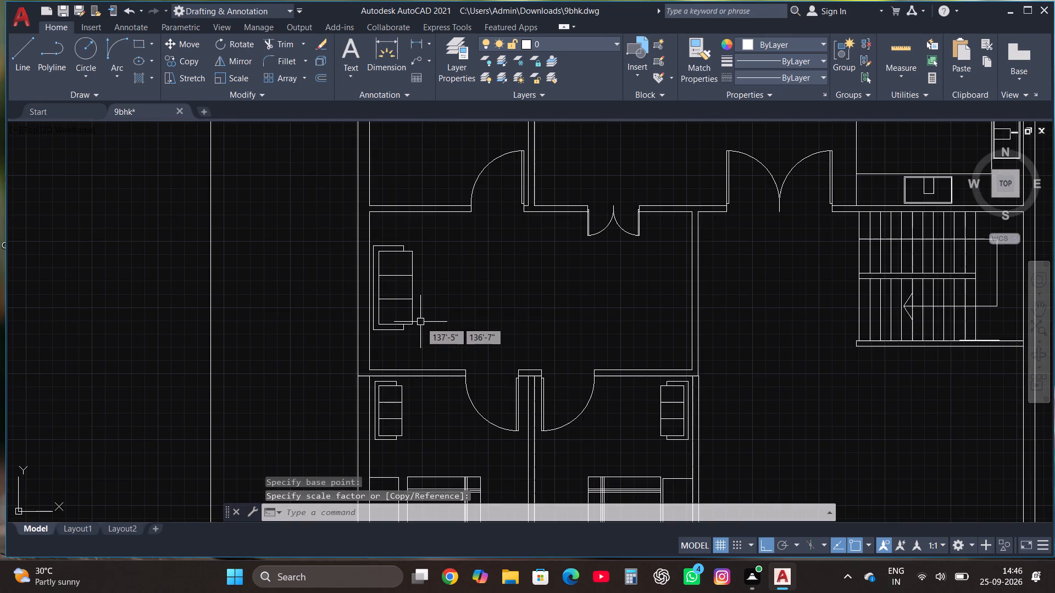
{"action": "scroll", "coordinate": [412, 258], "scroll_direction": "up", "scroll_amount": 1}
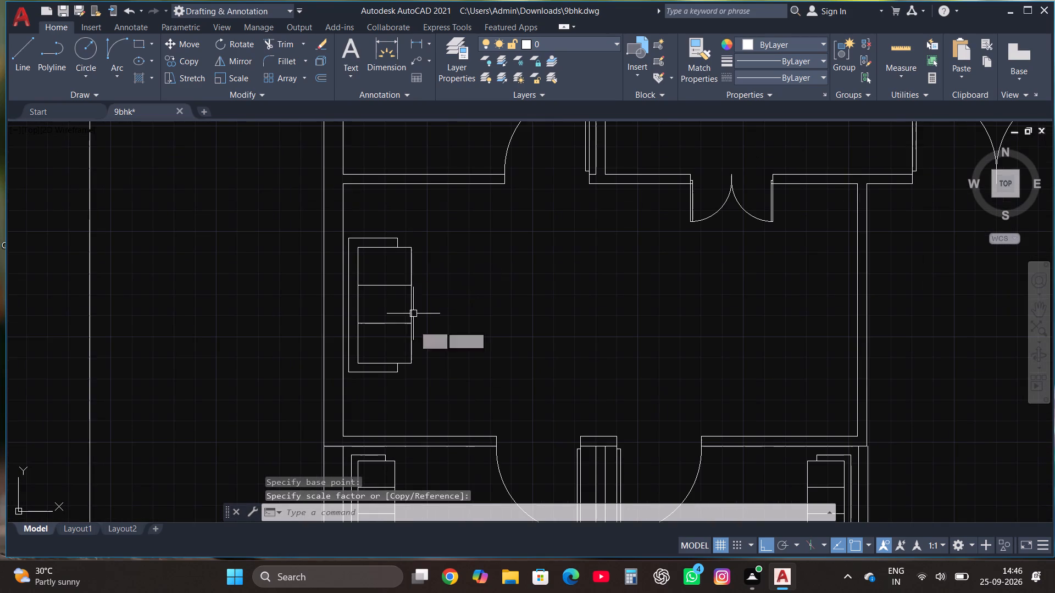
{"action": "left_click", "coordinate": [417, 396]}
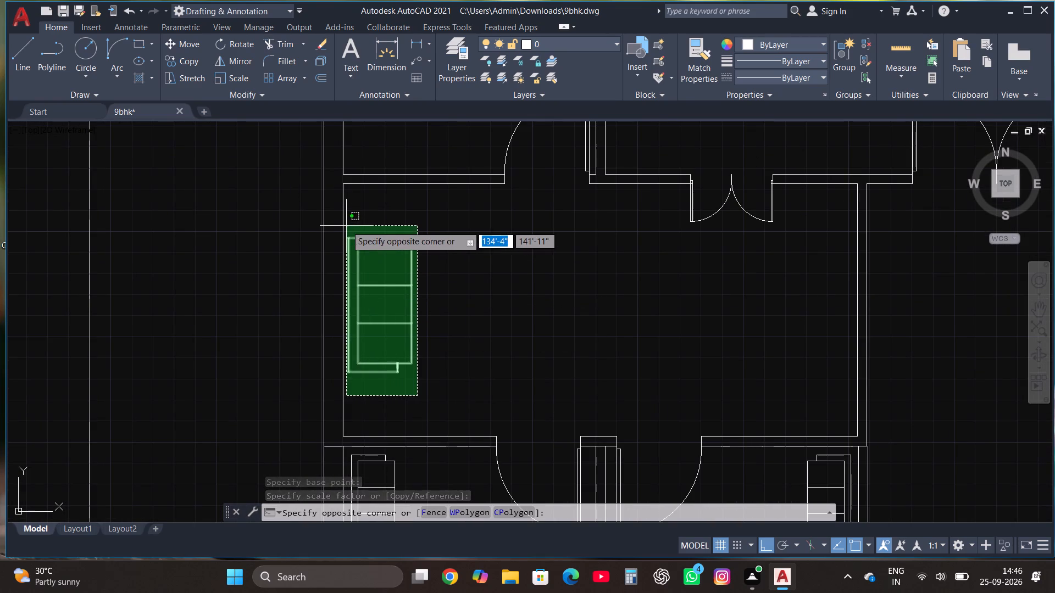
{"action": "left_click", "coordinate": [346, 226]}
{"action": "left_click", "coordinate": [185, 63]}
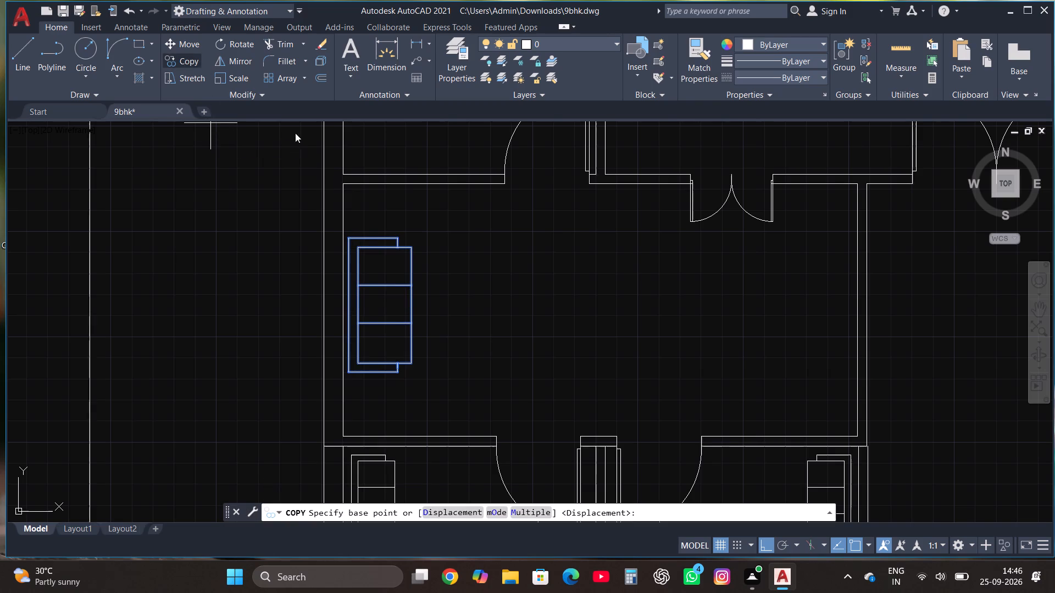
{"action": "left_click", "coordinate": [385, 288]}
{"action": "left_click", "coordinate": [576, 296]}
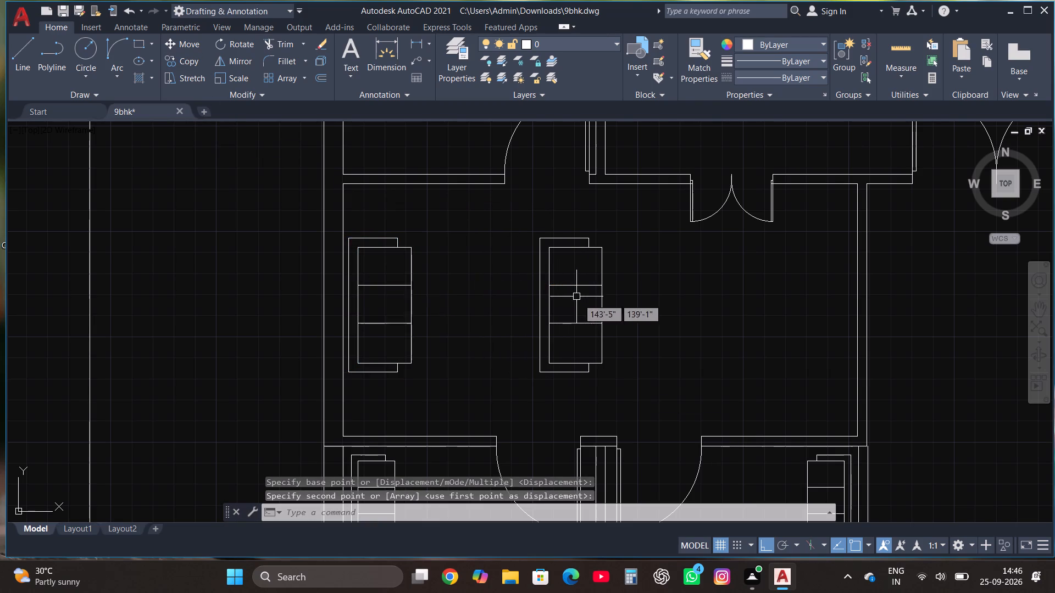
Rotate the middle sofa 90° clockwise so its back lies to the north and its seats face south.
{"action": "left_click", "coordinate": [627, 396]}
{"action": "left_click", "coordinate": [480, 221]}
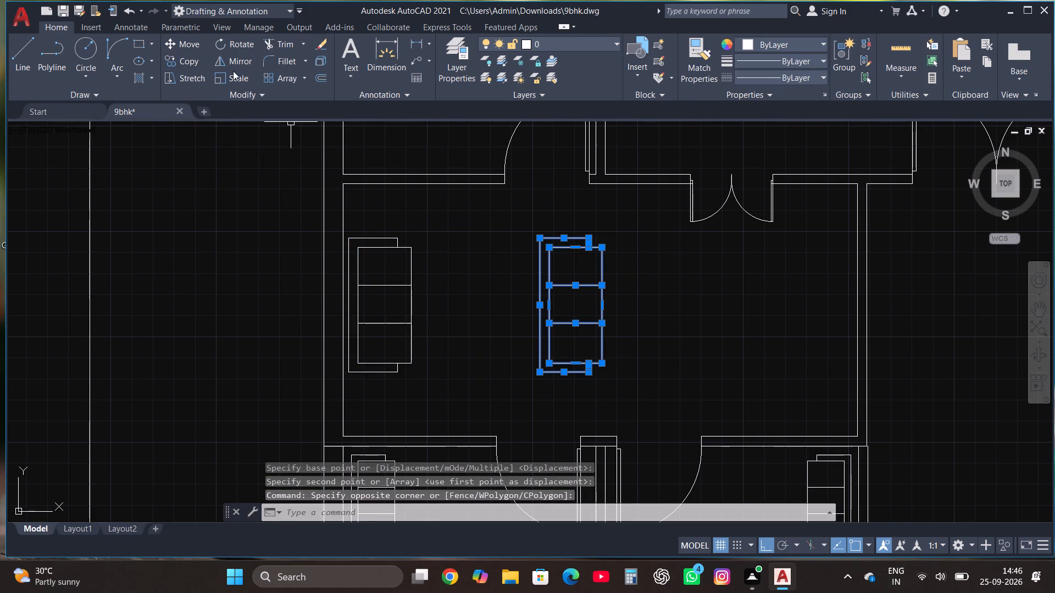
{"action": "left_click", "coordinate": [239, 42]}
{"action": "left_click", "coordinate": [595, 299]}
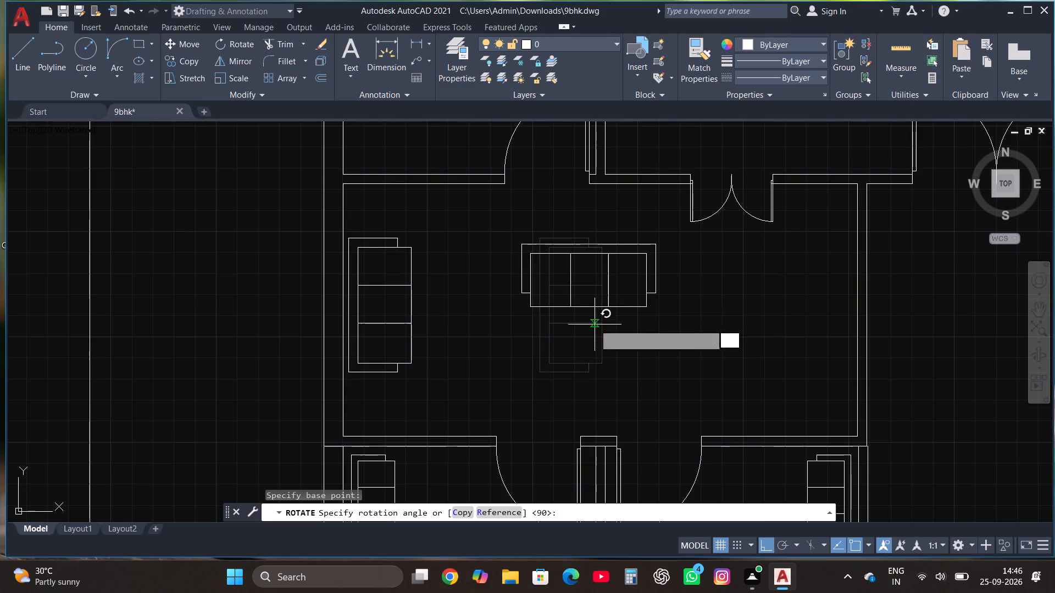
{"action": "left_click", "coordinate": [592, 341]}
Move the rotated sofa about 3'-5" west so it sits just east of the west-wall sofa.
{"action": "left_click", "coordinate": [679, 331]}
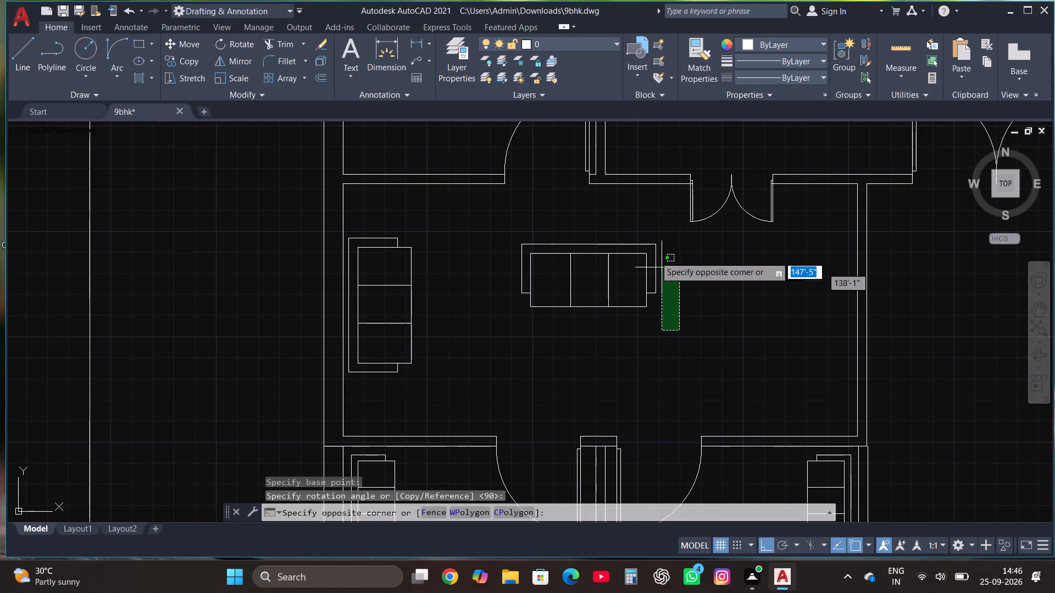
{"action": "left_click", "coordinate": [514, 236]}
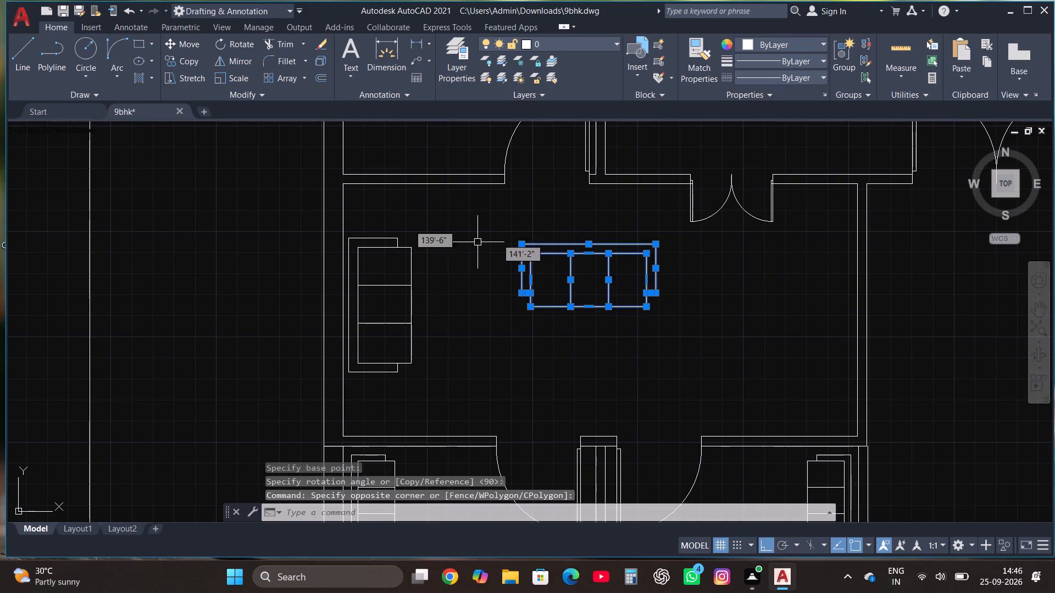
{"action": "left_click", "coordinate": [188, 42]}
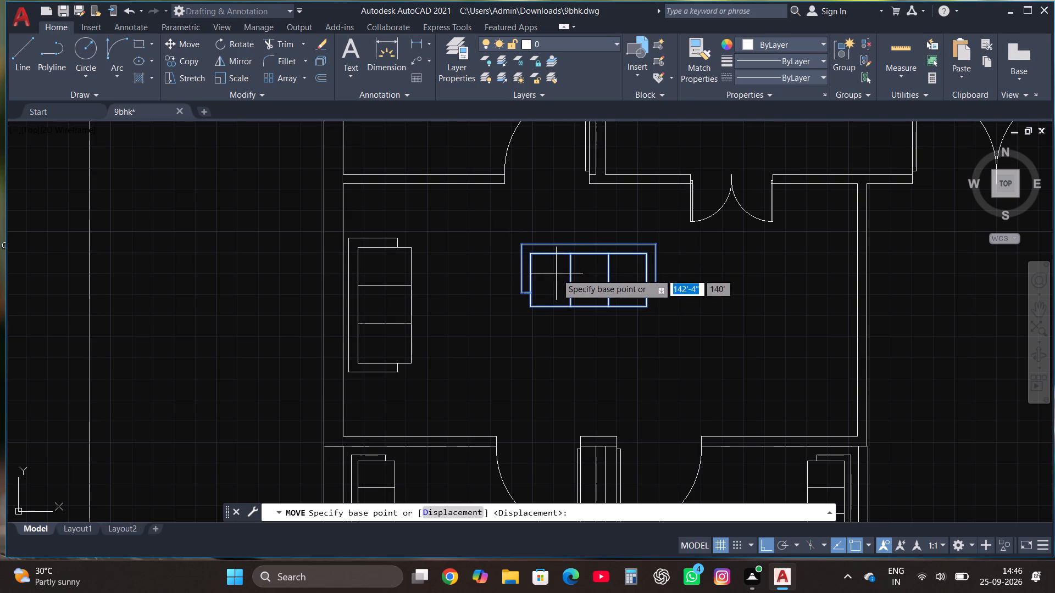
{"action": "left_click", "coordinate": [531, 305]}
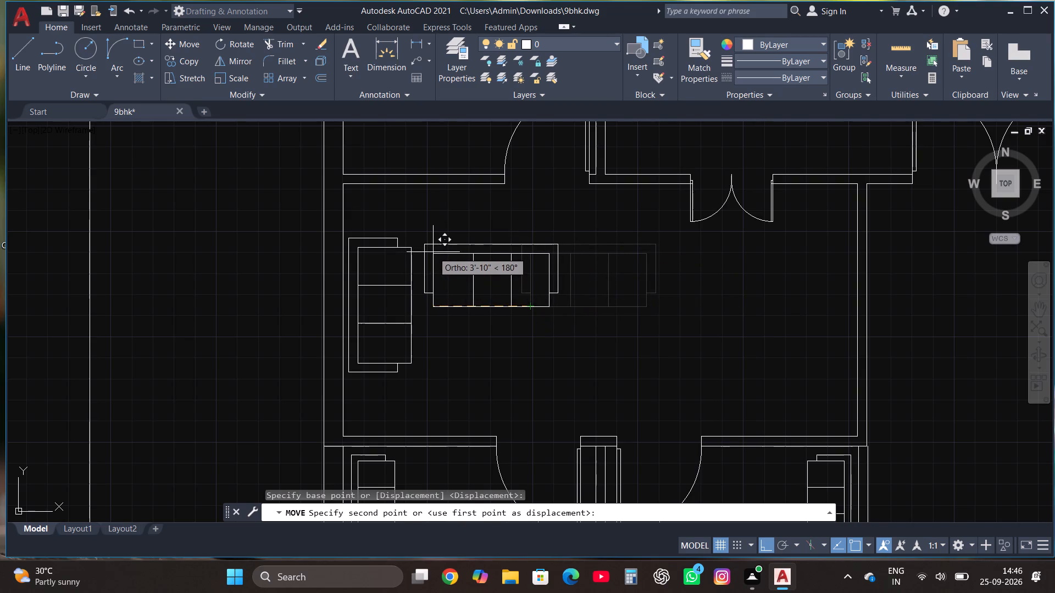
{"action": "key", "text": "F8"}
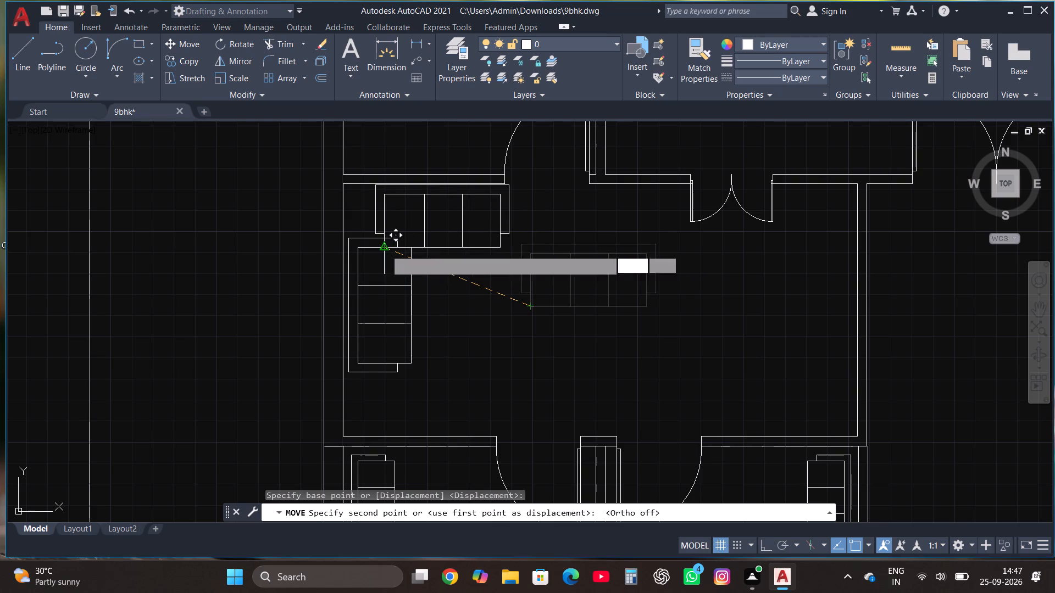
{"action": "left_click", "coordinate": [445, 304]}
{"action": "key", "text": "Escape"}
Scale down the west-wall sofa to about 0.9 times its size, from its south-east corner.
{"action": "scroll", "coordinate": [418, 323], "scroll_direction": "up", "scroll_amount": 1}
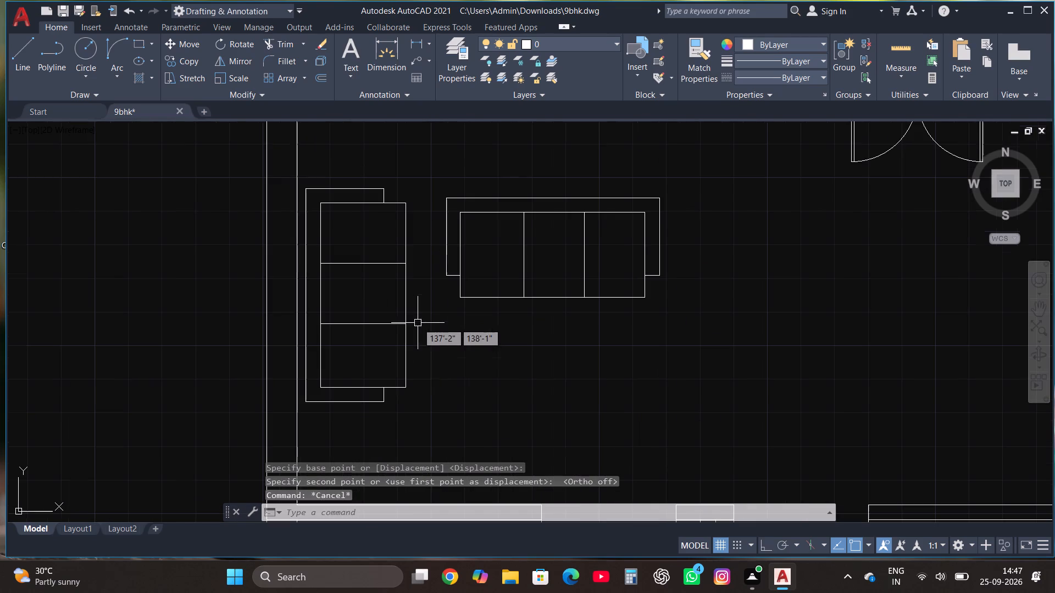
{"action": "left_click", "coordinate": [413, 421]}
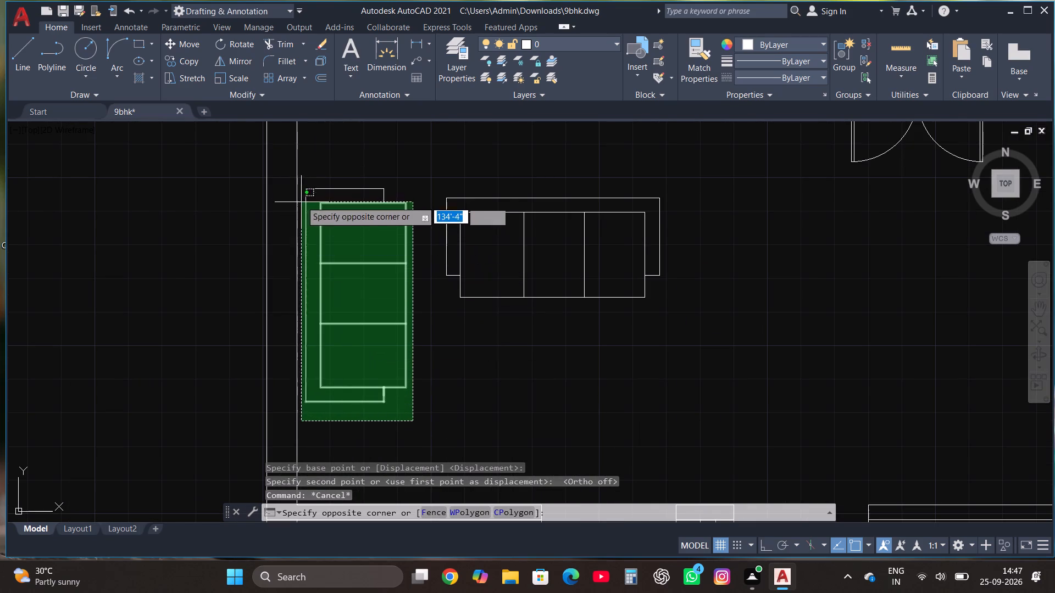
{"action": "left_click", "coordinate": [305, 173]}
{"action": "left_click", "coordinate": [241, 69]}
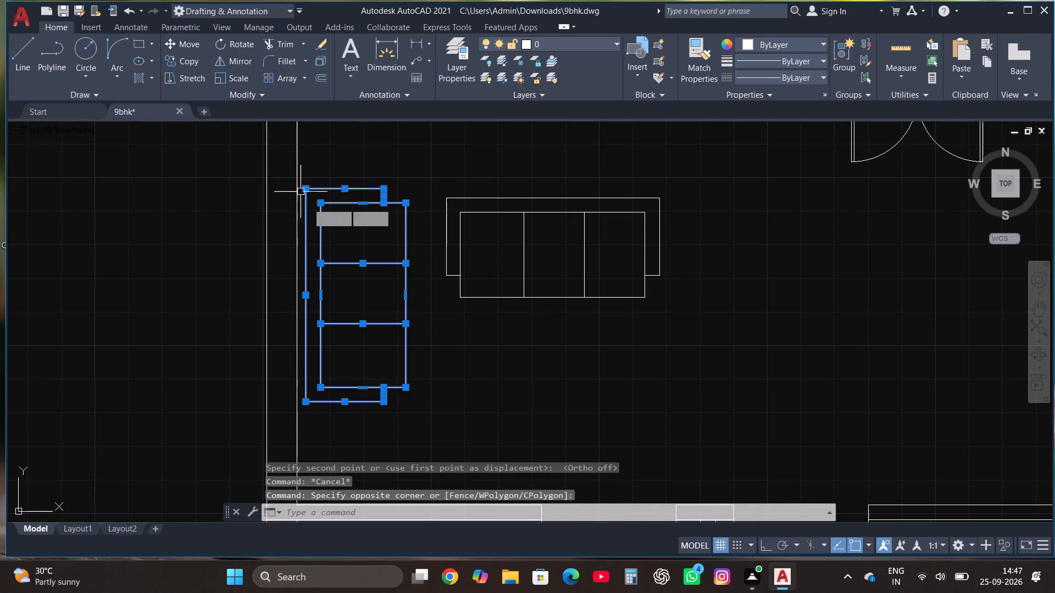
{"action": "left_click", "coordinate": [246, 79]}
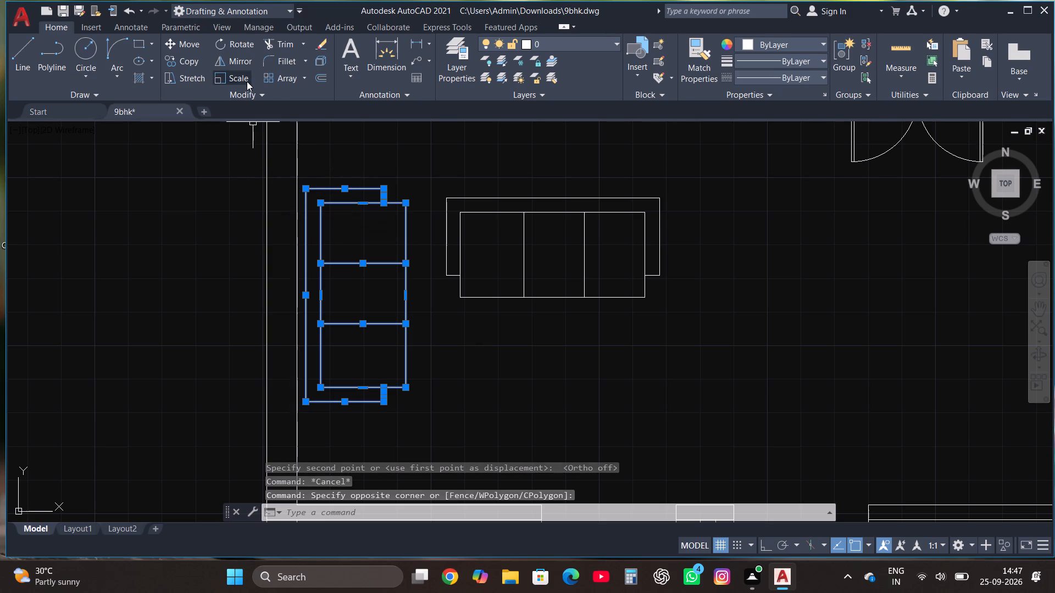
{"action": "left_click", "coordinate": [387, 404]}
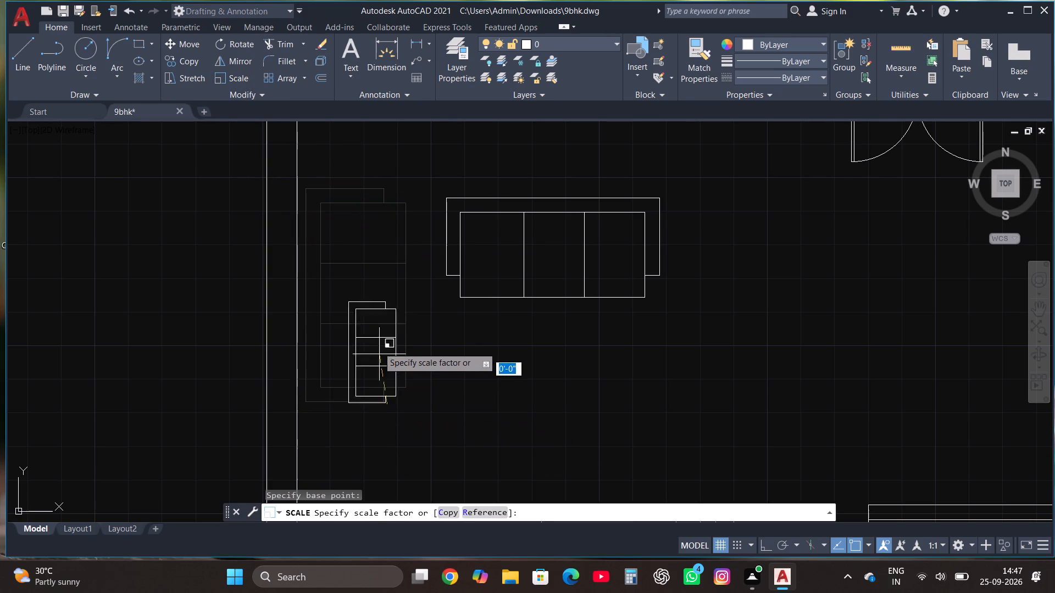
{"action": "left_click", "coordinate": [372, 309]}
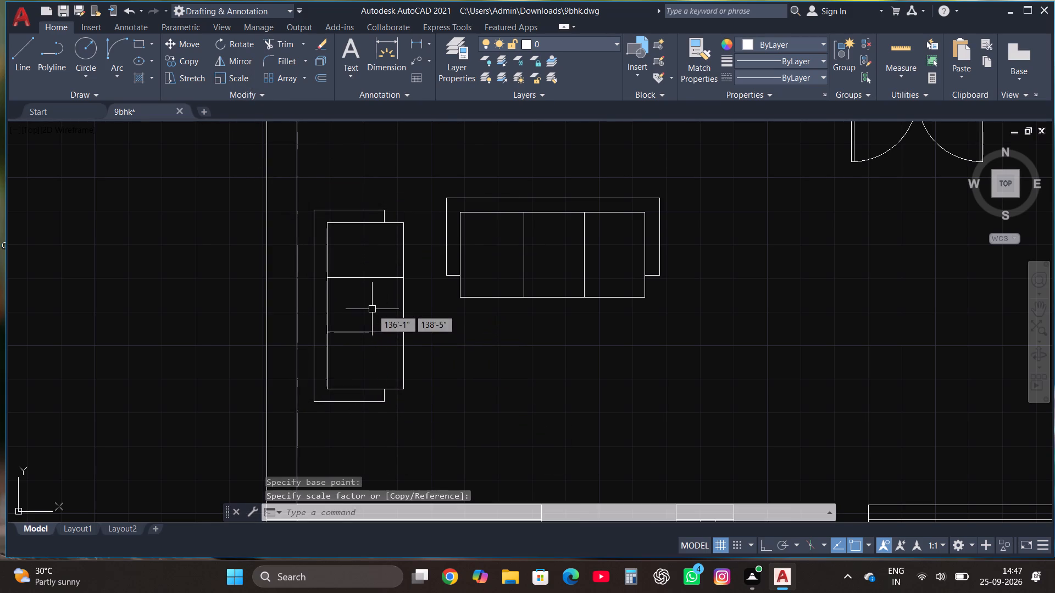
Delete the rotated sofa standing east of the west-wall sofa in the large room.
{"action": "scroll", "coordinate": [378, 335], "scroll_direction": "down", "scroll_amount": 2}
{"action": "scroll", "coordinate": [422, 339], "scroll_direction": "up", "scroll_amount": 1}
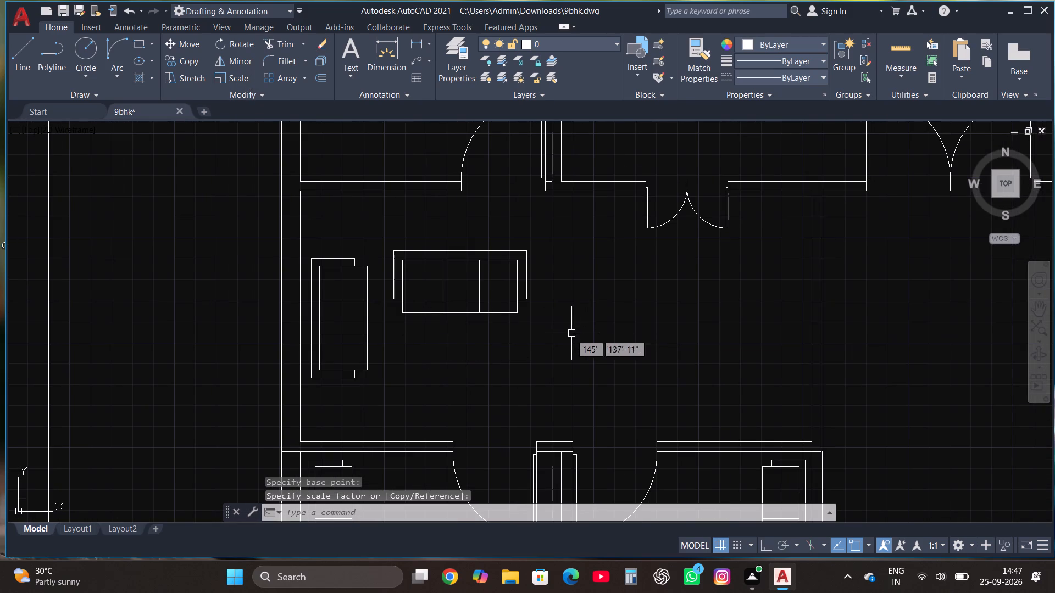
{"action": "left_click", "coordinate": [570, 334]}
{"action": "left_click", "coordinate": [376, 240]}
{"action": "key", "text": "Delete"}
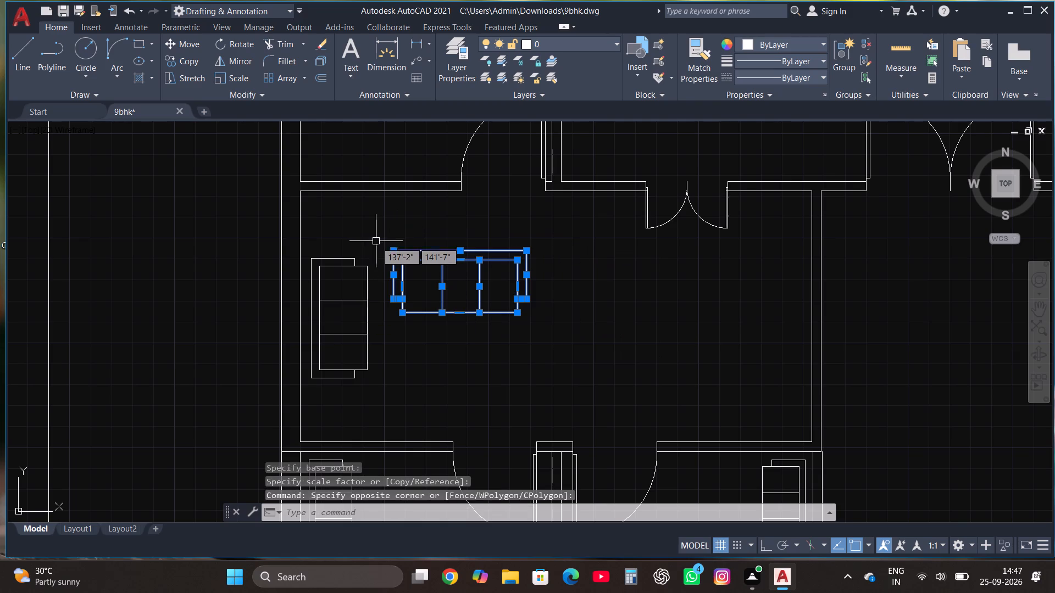
Copy the reduced west-wall sofa about 6' east into the large room.
{"action": "left_click_drag", "start_coordinate": [386, 393], "coordinate": [385, 388]}
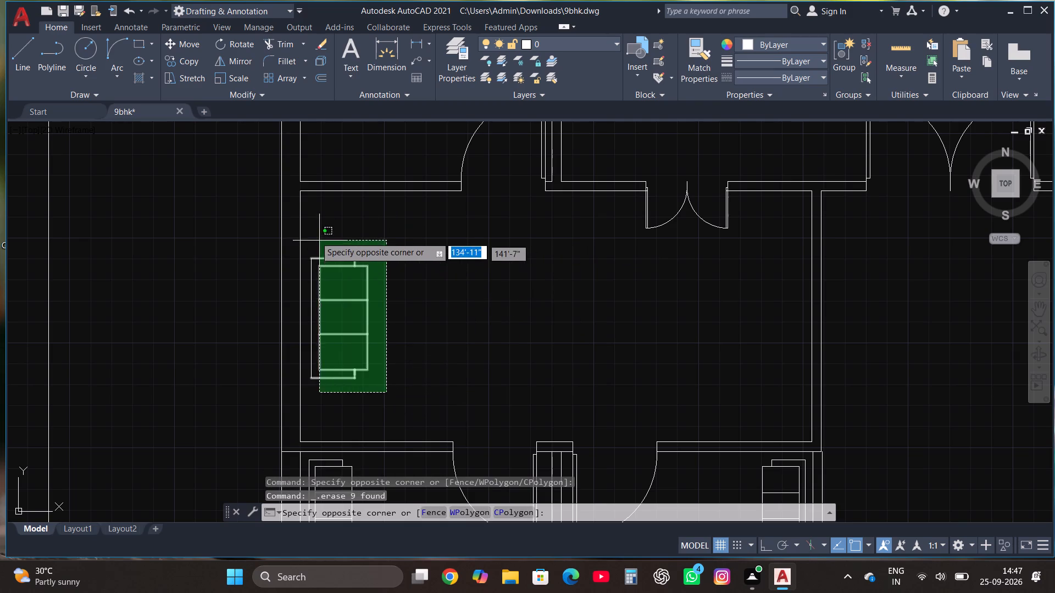
{"action": "left_click", "coordinate": [306, 232]}
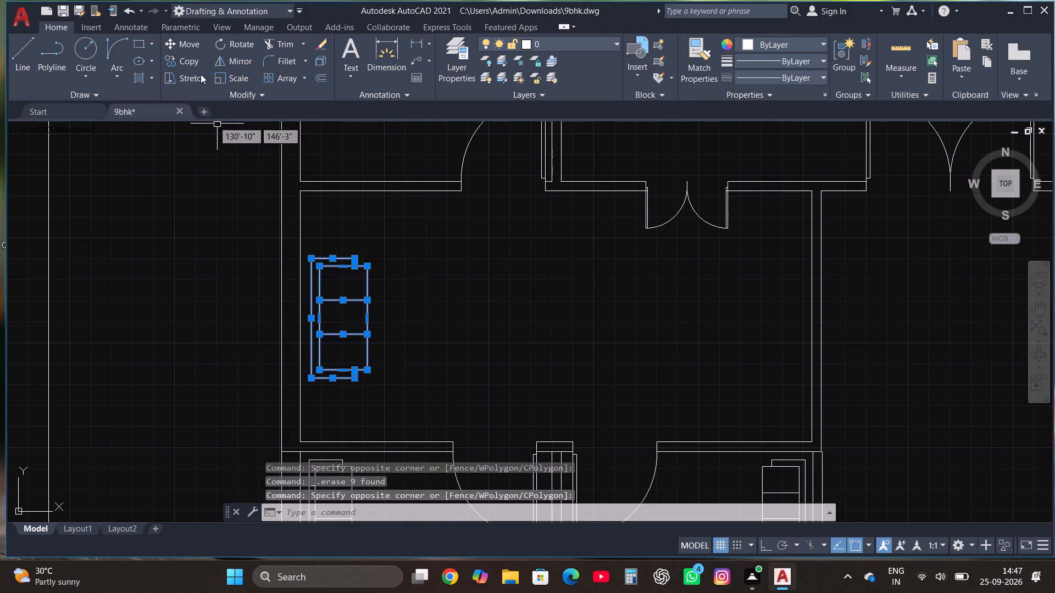
{"action": "left_click", "coordinate": [183, 56]}
{"action": "left_click", "coordinate": [297, 309]}
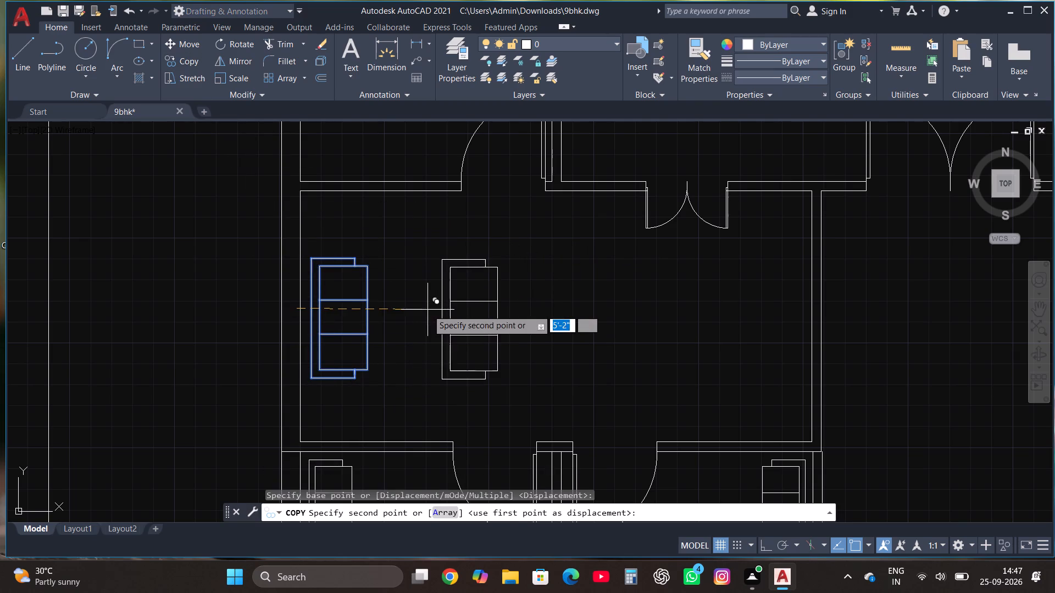
{"action": "left_click", "coordinate": [448, 299]}
Rotate the copied sofa 90° clockwise so its back lies to the north and its seats face south.
{"action": "left_click_drag", "start_coordinate": [548, 386], "coordinate": [544, 380]}
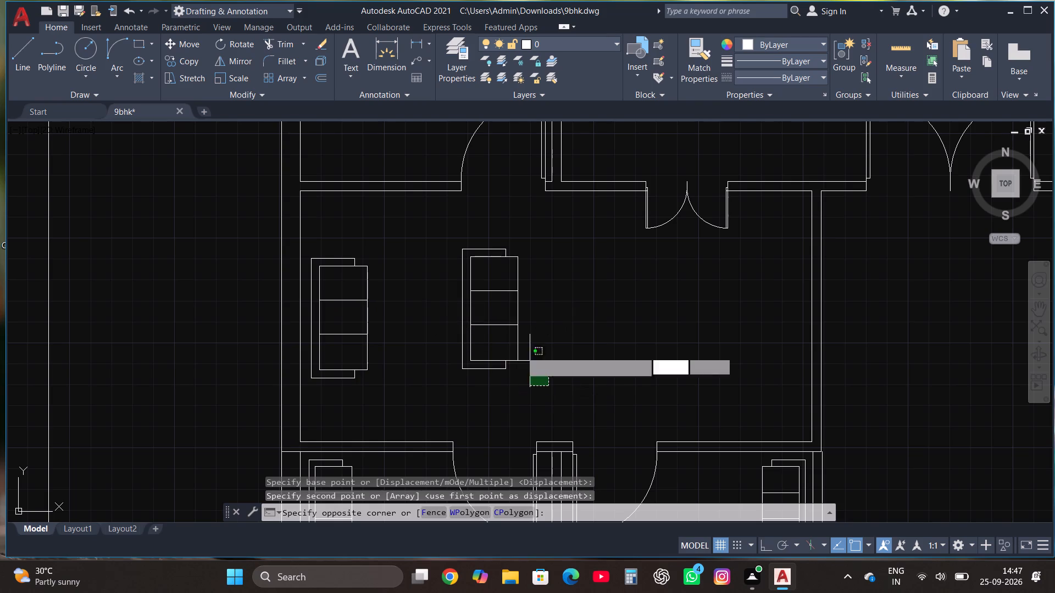
{"action": "left_click", "coordinate": [445, 253]}
{"action": "left_click_drag", "start_coordinate": [553, 284], "coordinate": [551, 277]}
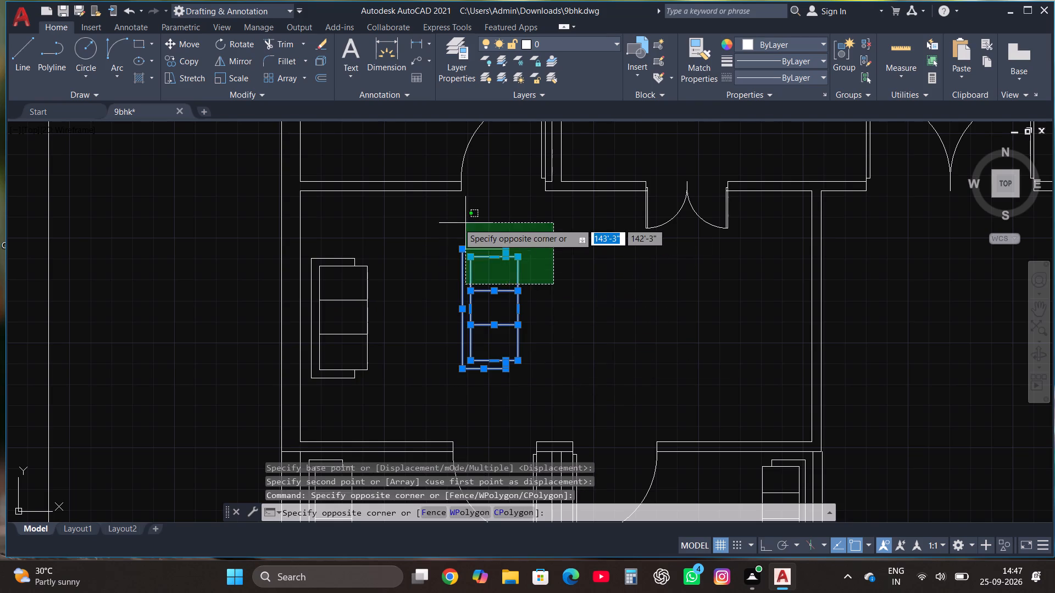
{"action": "left_click", "coordinate": [445, 218]}
{"action": "left_click", "coordinate": [241, 41]}
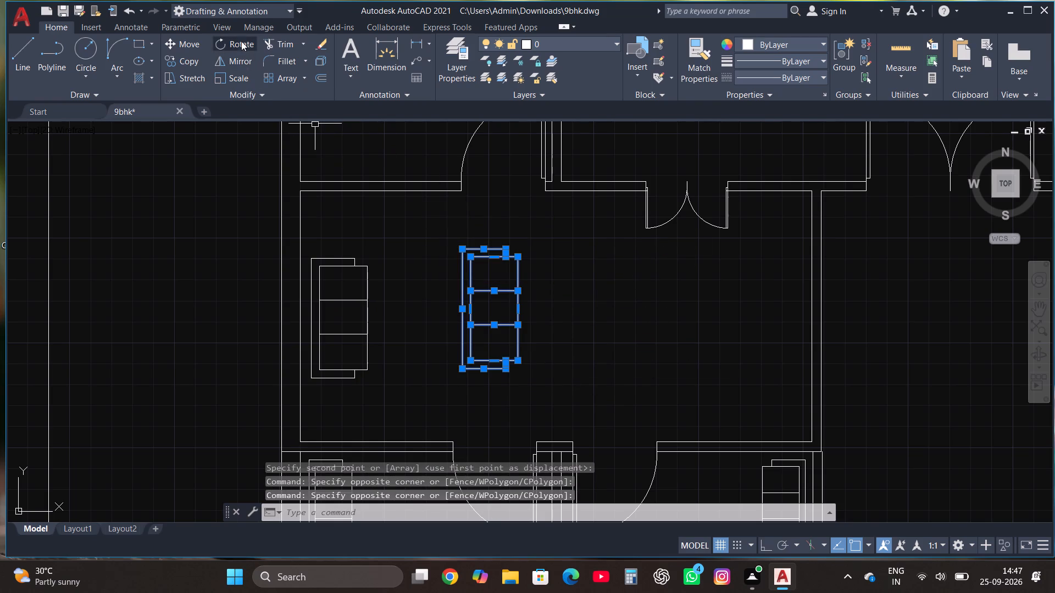
{"action": "left_click", "coordinate": [494, 293]}
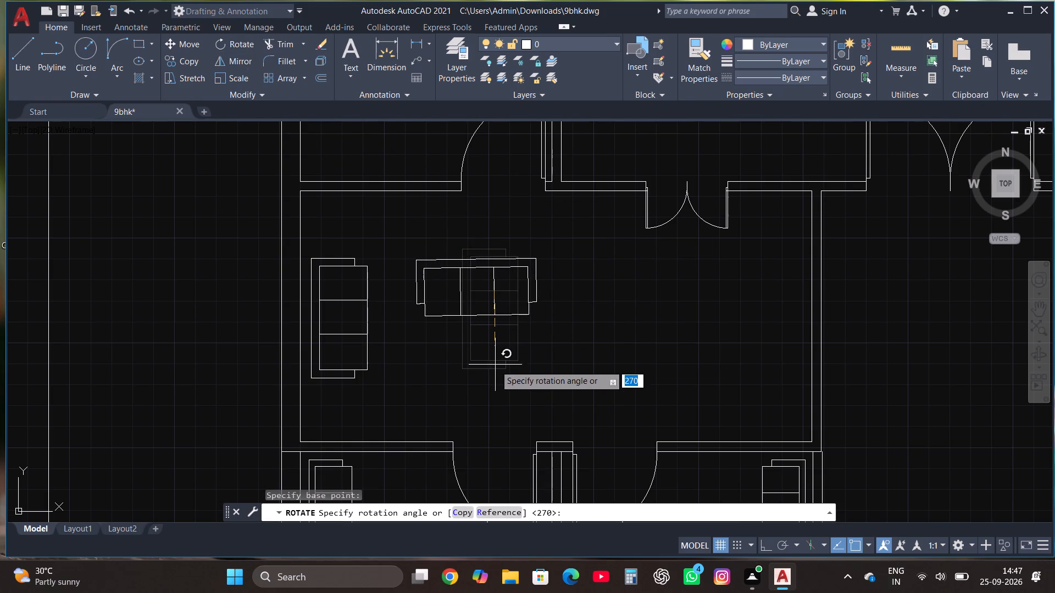
{"action": "key", "text": "F8"}
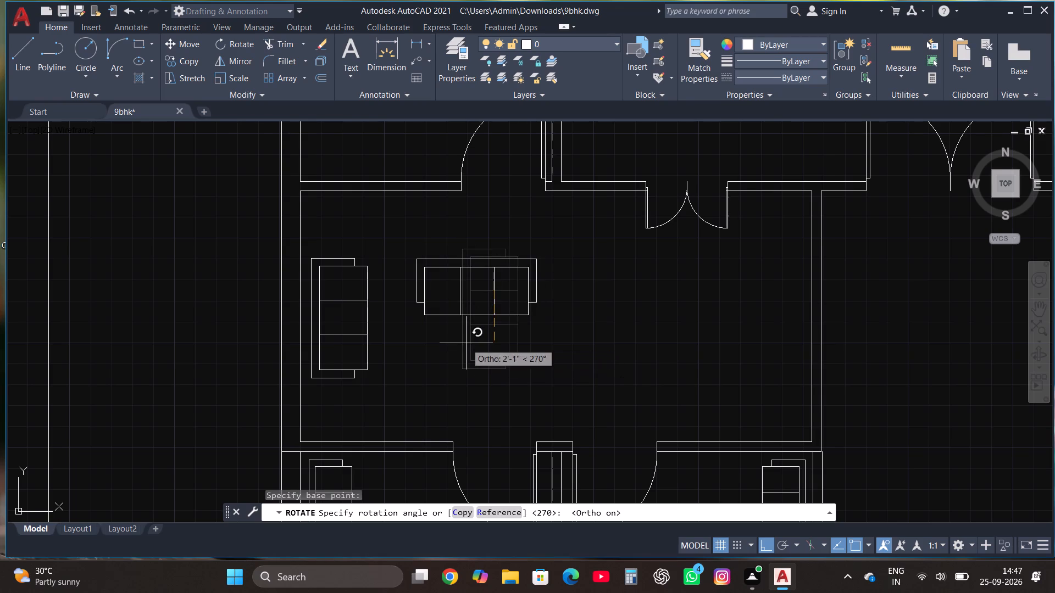
{"action": "left_click", "coordinate": [466, 343]}
Mirror the rotated sofa southward across a horizontal line just below its seats, keeping the original.
{"action": "left_click_drag", "start_coordinate": [543, 323], "coordinate": [542, 318]}
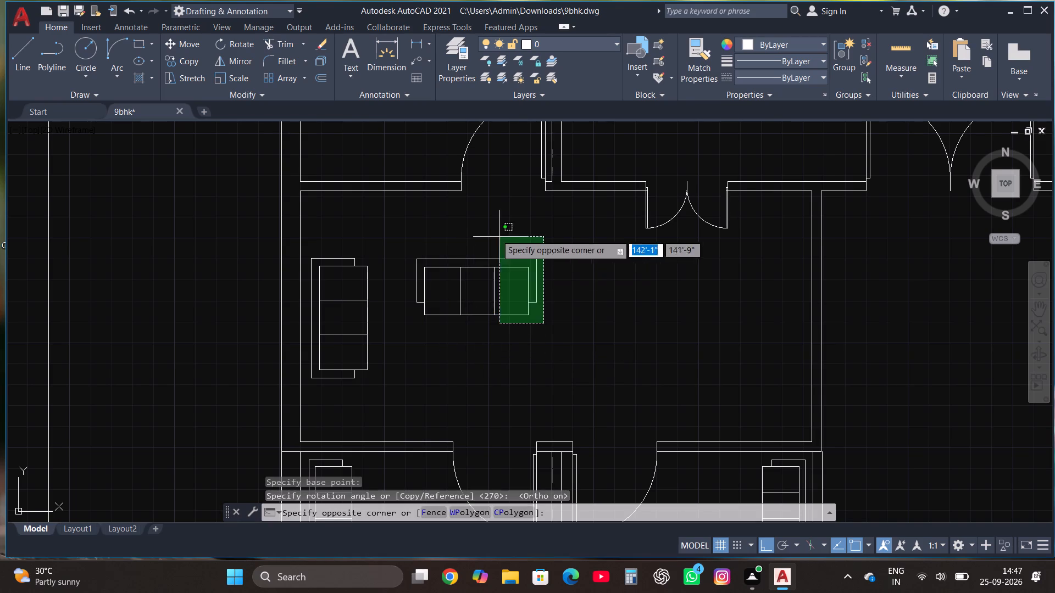
{"action": "left_click", "coordinate": [410, 243]}
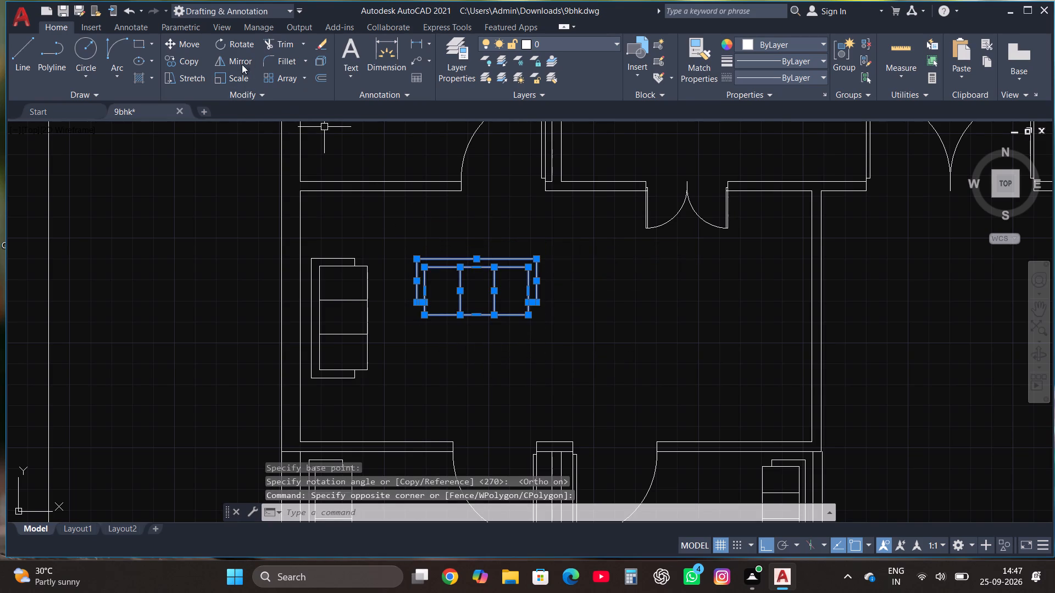
{"action": "left_click", "coordinate": [236, 57]}
{"action": "left_click", "coordinate": [480, 332]}
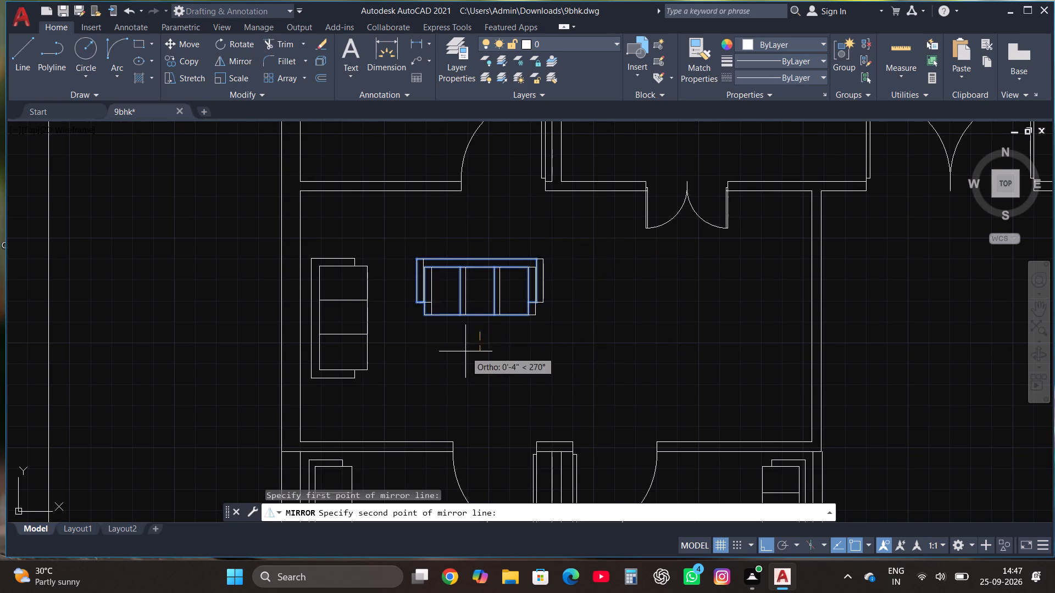
{"action": "left_click", "coordinate": [414, 335]}
{"action": "left_click_drag", "start_coordinate": [446, 383], "coordinate": [414, 335]}
Move the northern sofa about 2'-10" west and 2'-6" north, beside the north wall above the west-wall sofa.
{"action": "left_click", "coordinate": [541, 328]}
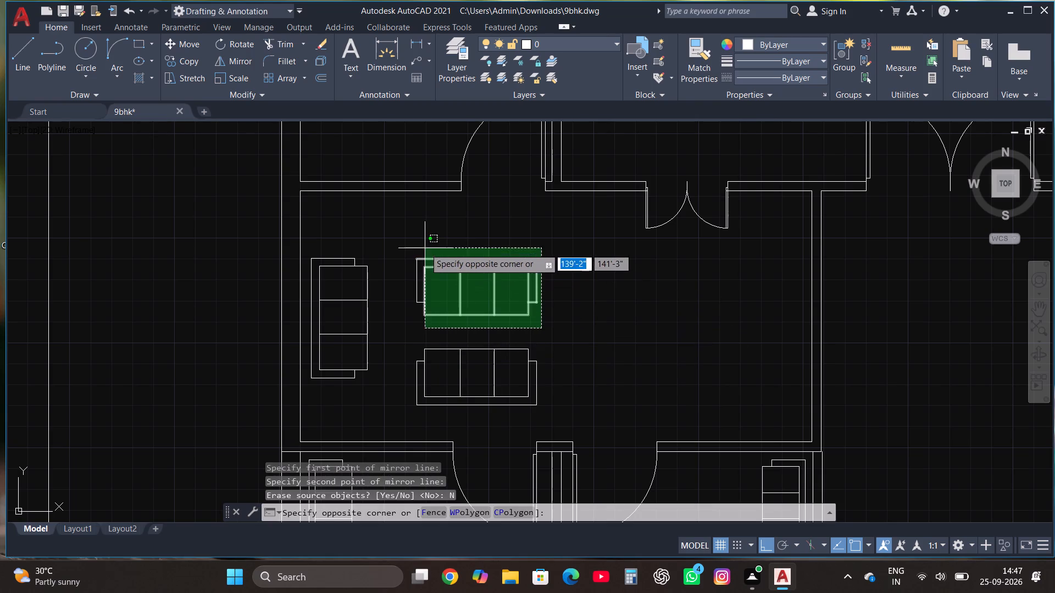
{"action": "left_click", "coordinate": [413, 244]}
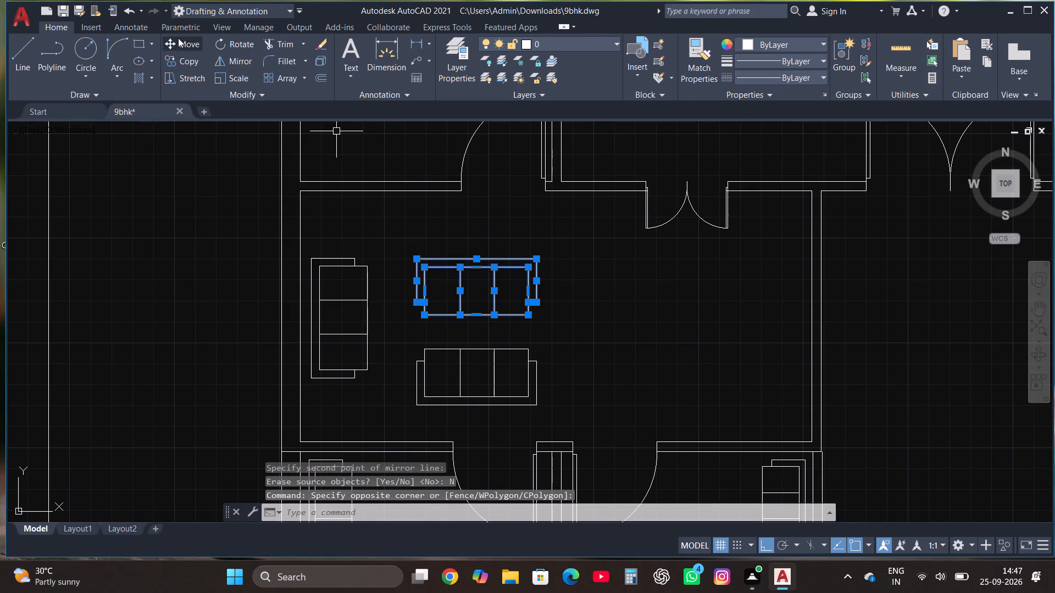
{"action": "left_click", "coordinate": [185, 45]}
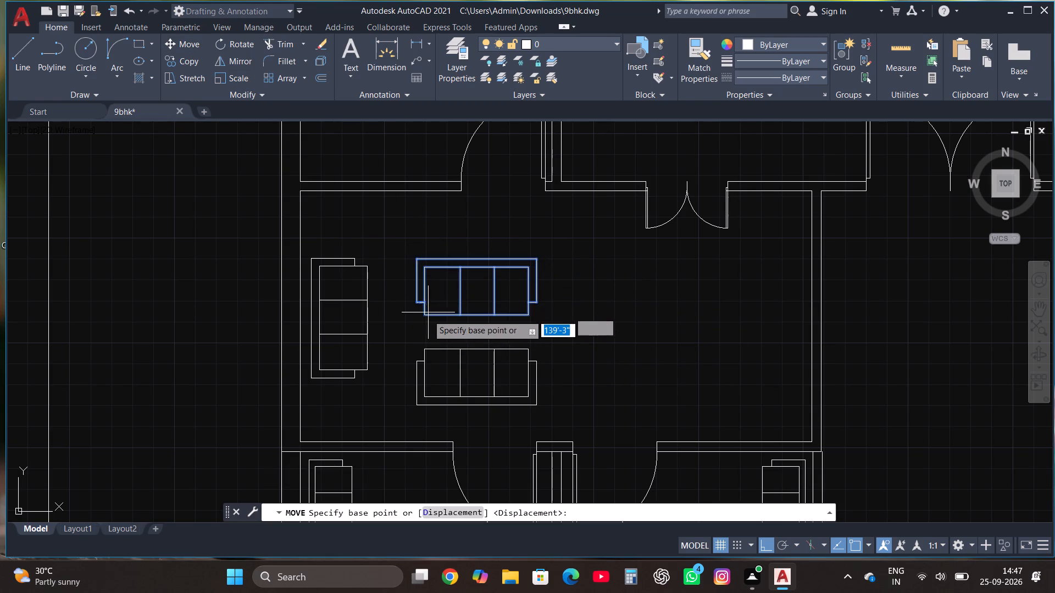
{"action": "left_click", "coordinate": [425, 314]}
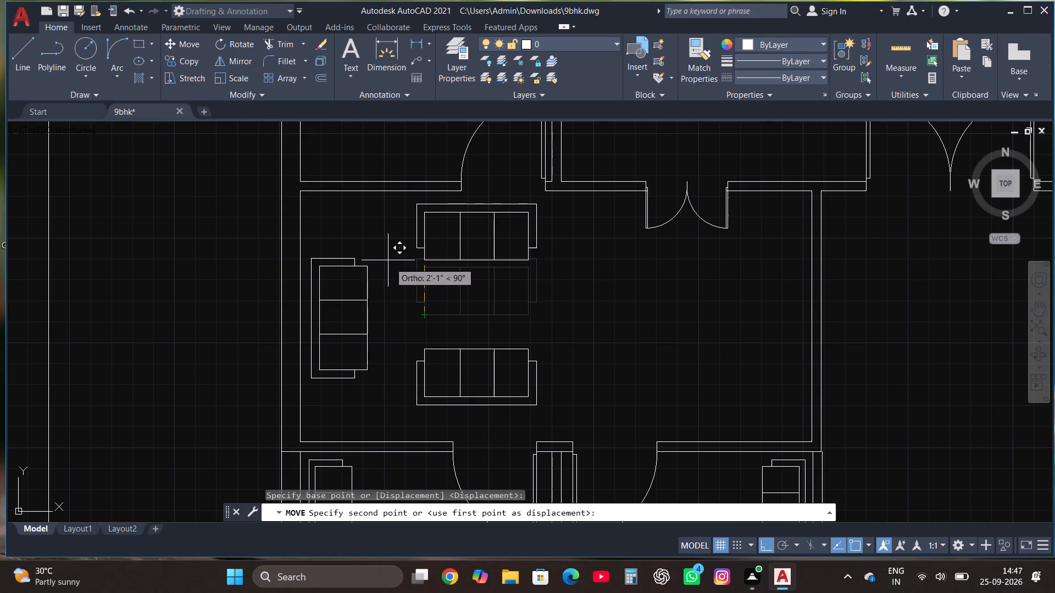
{"action": "key", "text": "F8"}
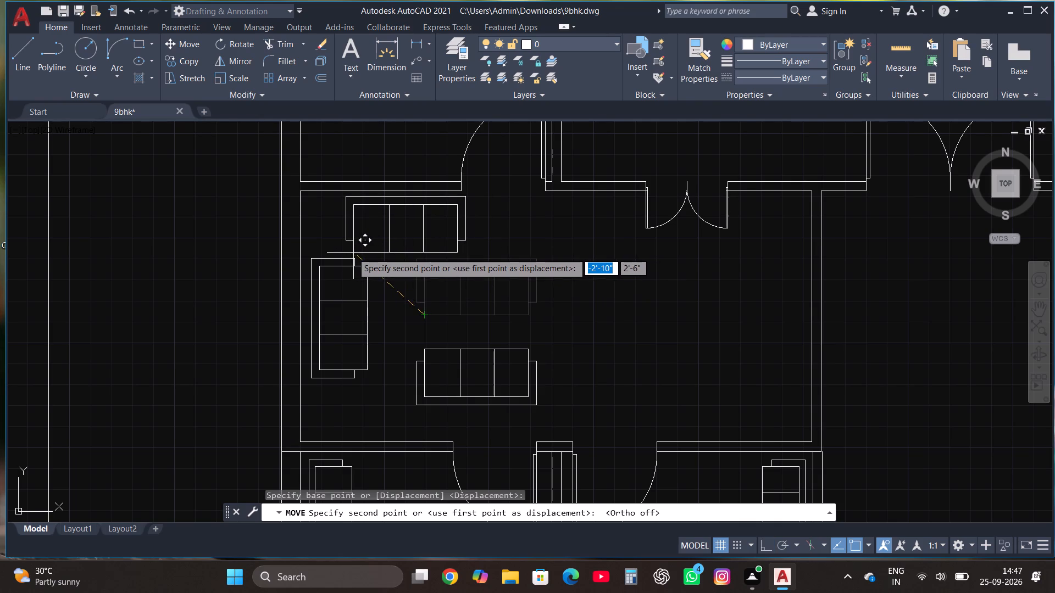
{"action": "left_click", "coordinate": [352, 253]}
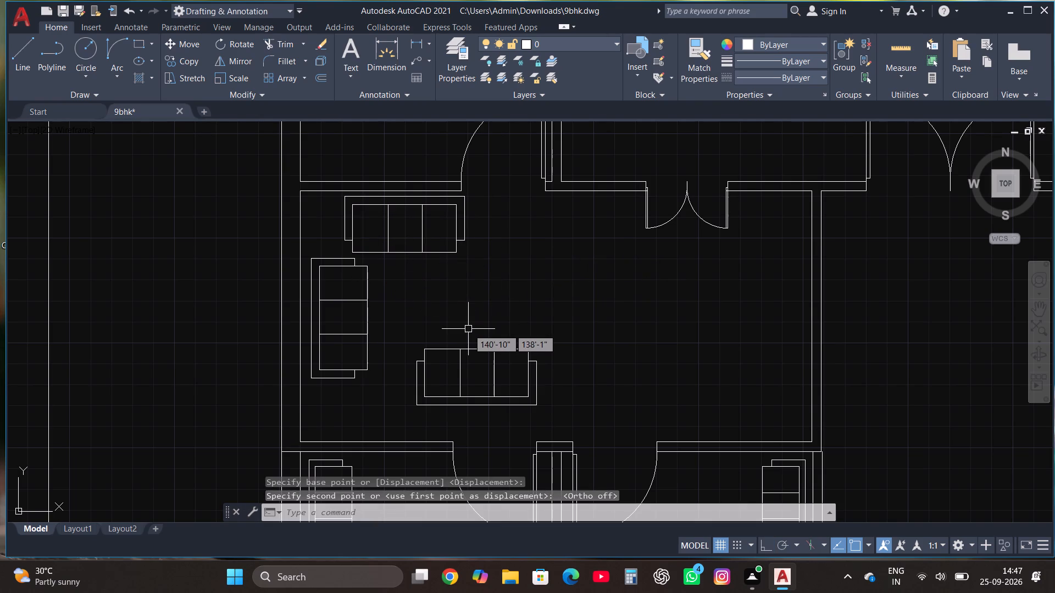
Move the mirrored sofa about 3' west and 1'-2" south, just below the west-wall sofa.
{"action": "left_click", "coordinate": [557, 422]}
{"action": "left_click", "coordinate": [389, 330]}
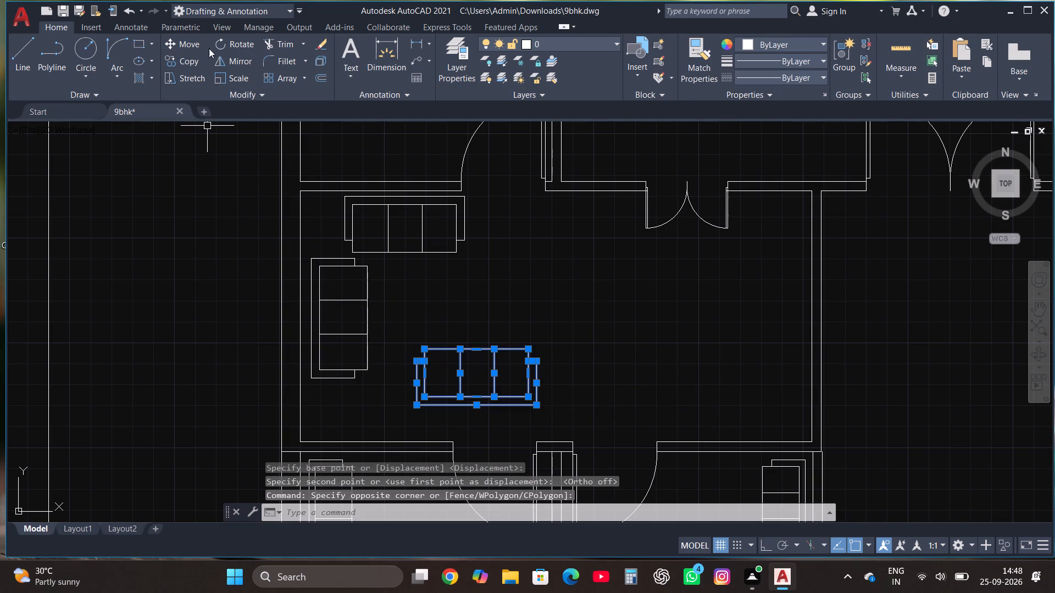
{"action": "left_click", "coordinate": [188, 41]}
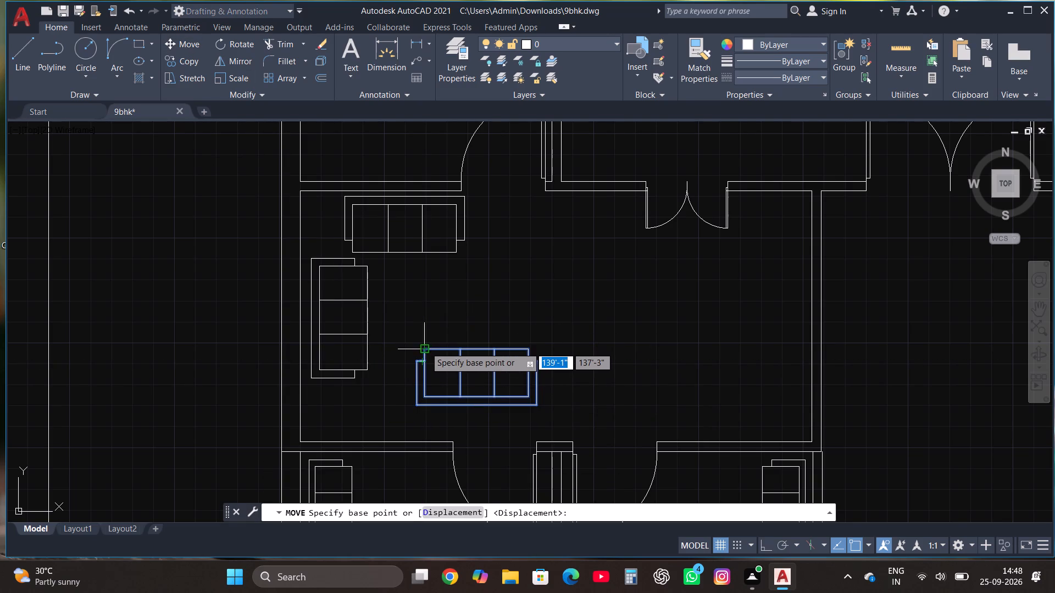
{"action": "left_click", "coordinate": [425, 347]}
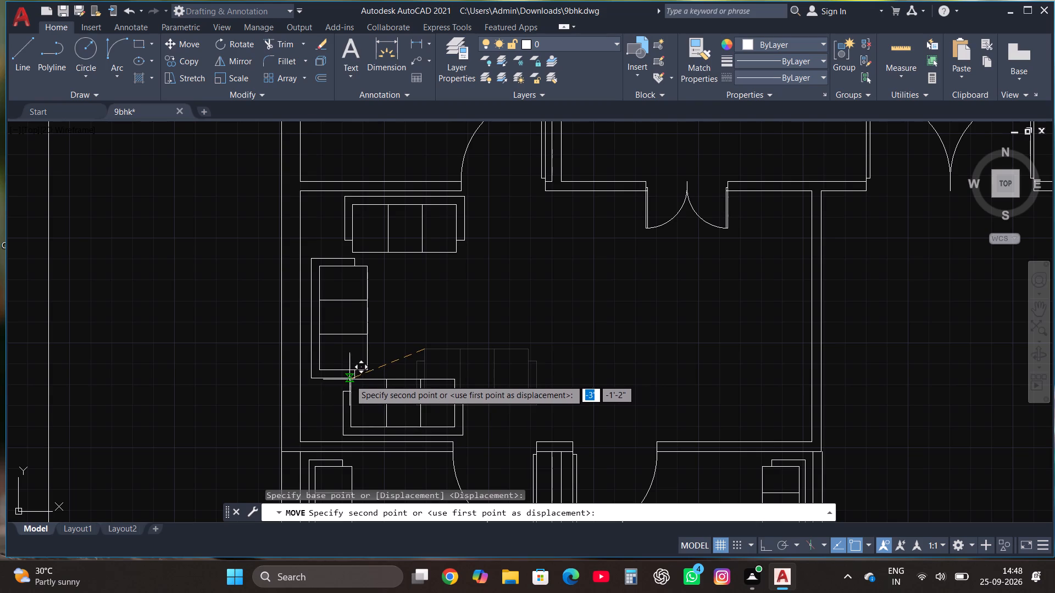
{"action": "left_click", "coordinate": [349, 379]}
Draw a horizontal ellipse about 8'-6" by 4'-4" in the open middle of the large room, east of the sofas.
{"action": "scroll", "coordinate": [388, 242], "scroll_direction": "down", "scroll_amount": 3}
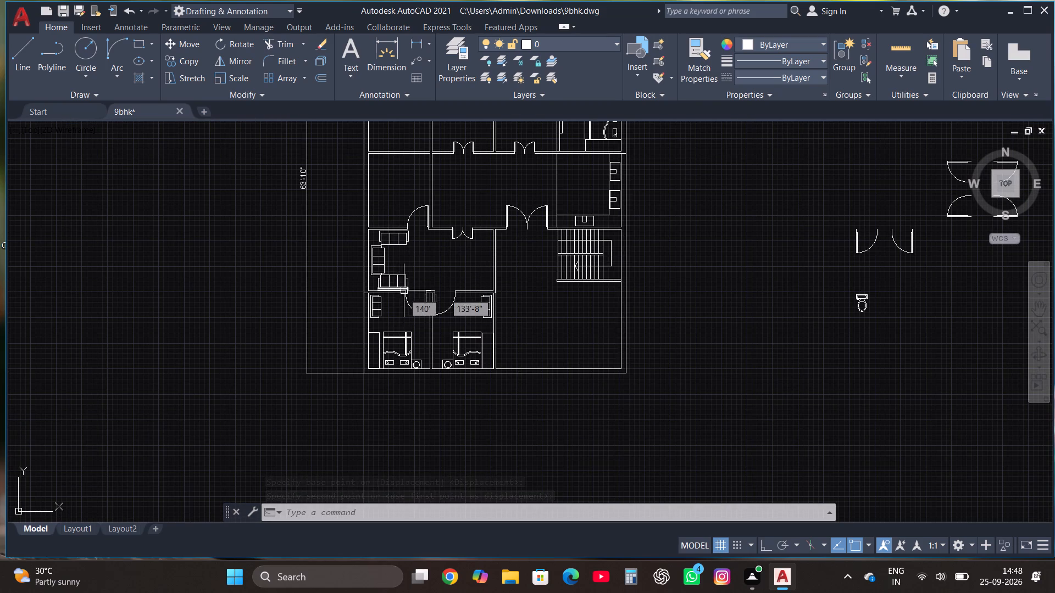
{"action": "scroll", "coordinate": [497, 221], "scroll_direction": "up", "scroll_amount": 1}
{"action": "scroll", "coordinate": [480, 284], "scroll_direction": "up", "scroll_amount": 1}
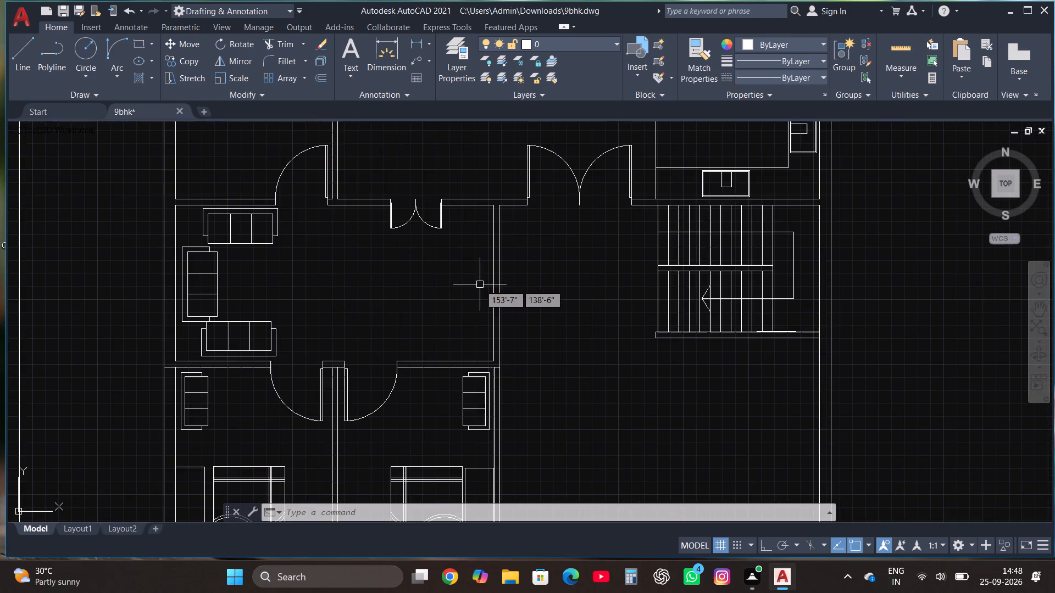
{"action": "left_click", "coordinate": [137, 59]}
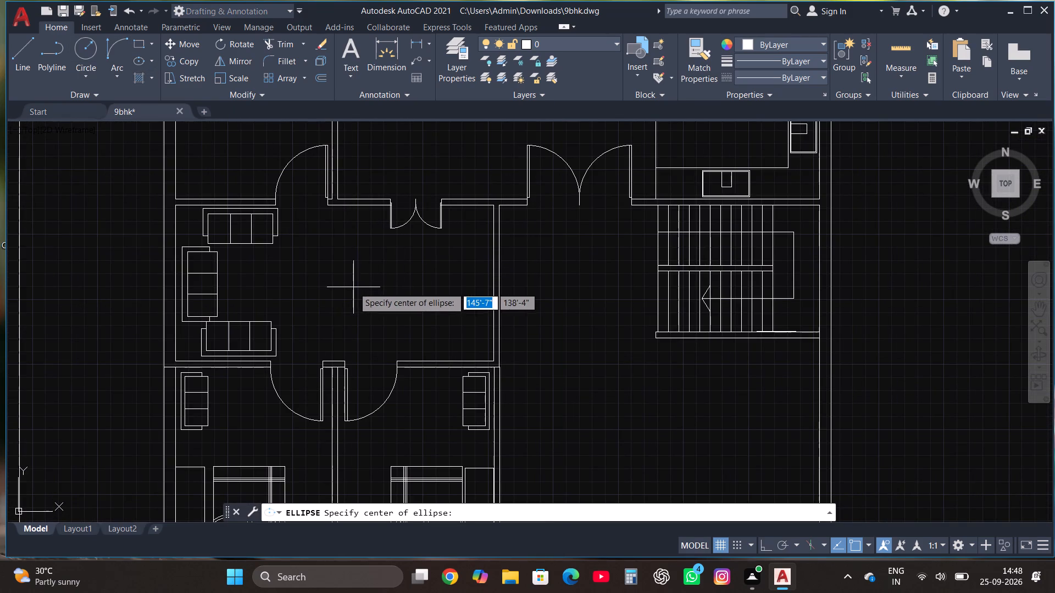
{"action": "left_click", "coordinate": [353, 287]}
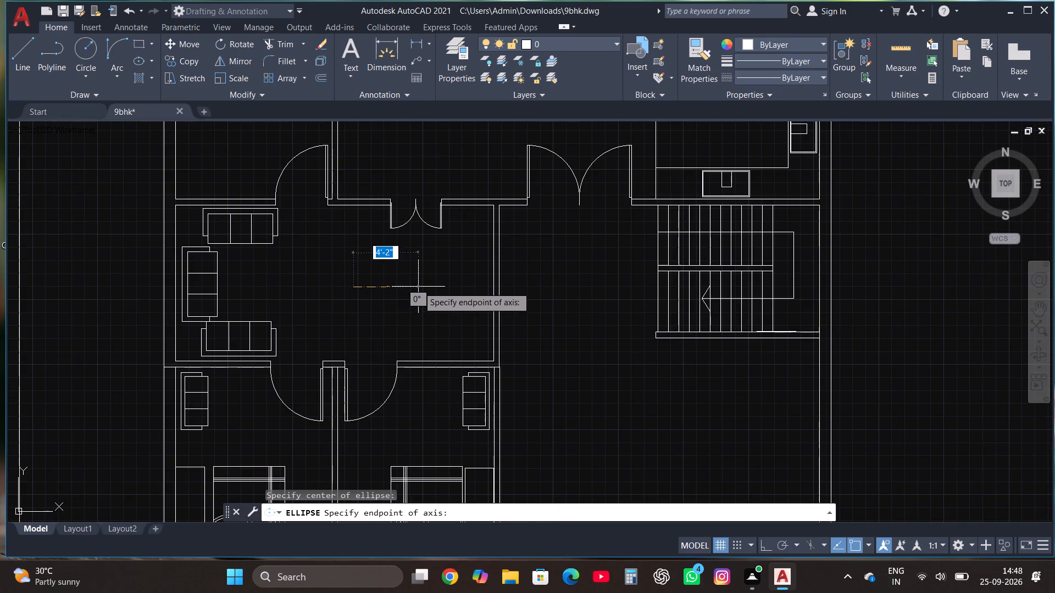
{"action": "left_click", "coordinate": [419, 286]}
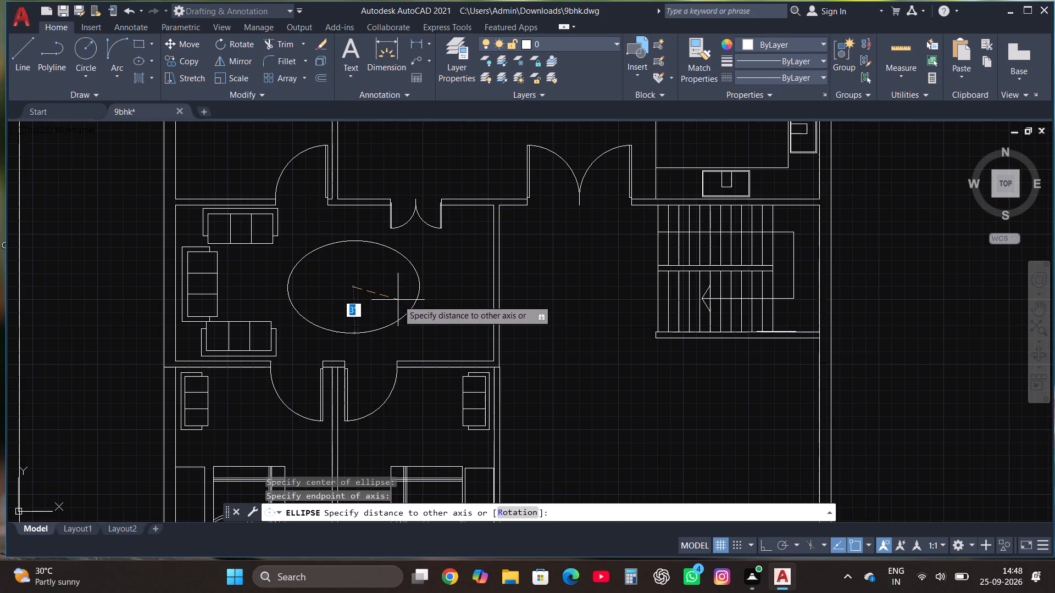
{"action": "left_click", "coordinate": [386, 292]}
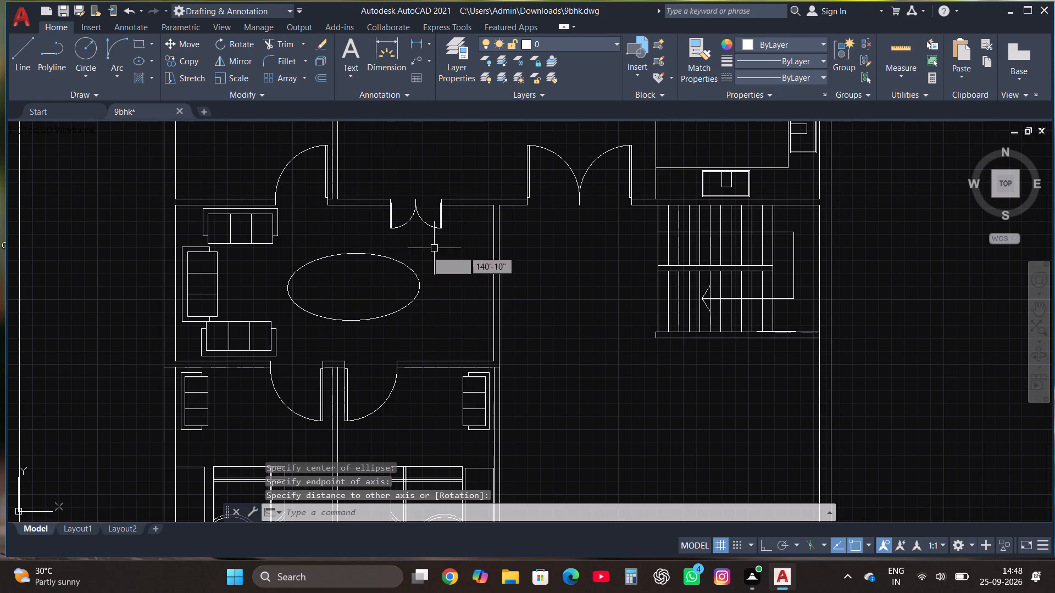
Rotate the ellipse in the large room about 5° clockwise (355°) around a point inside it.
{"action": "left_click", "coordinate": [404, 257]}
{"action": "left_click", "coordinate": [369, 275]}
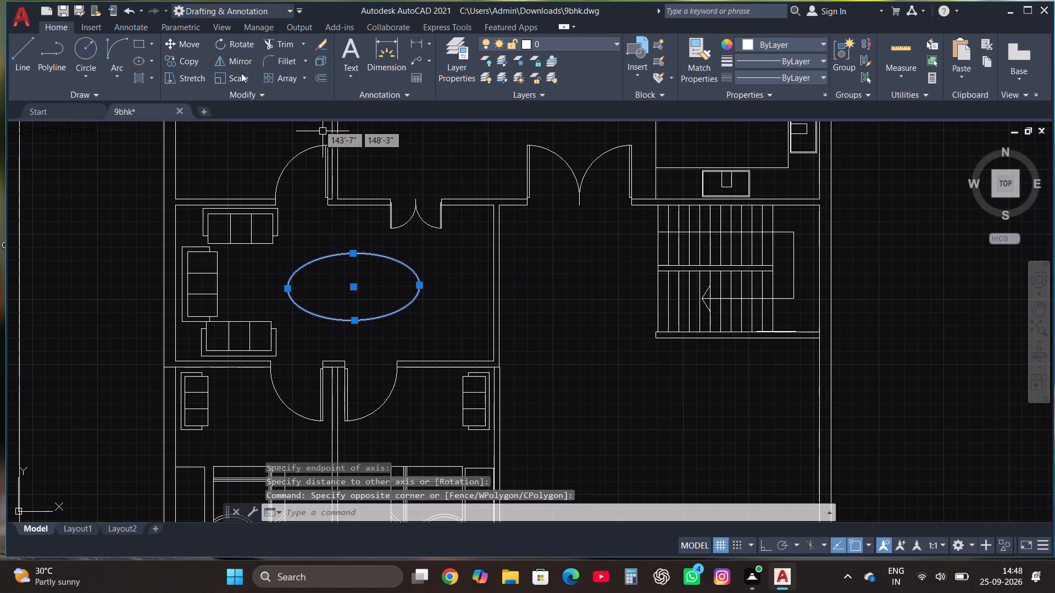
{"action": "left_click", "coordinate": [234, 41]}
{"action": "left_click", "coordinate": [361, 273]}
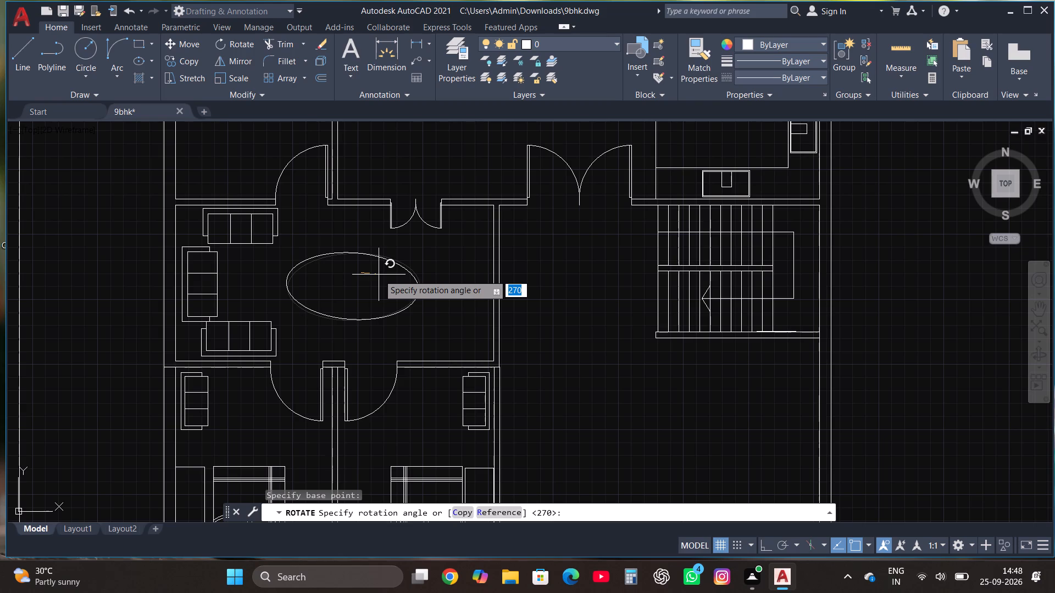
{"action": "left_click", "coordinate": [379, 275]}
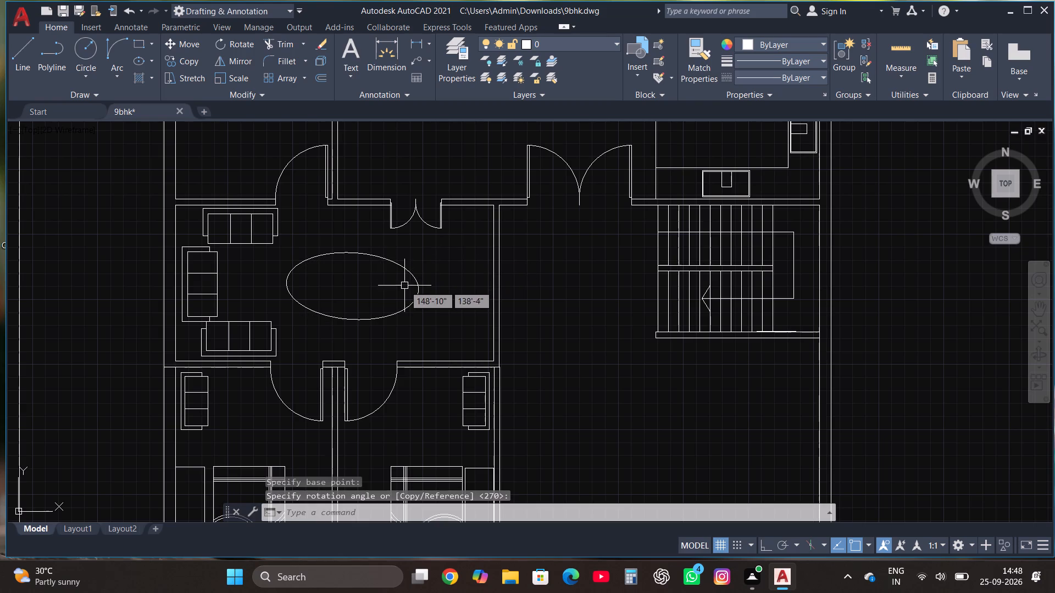
Rotate the ellipse about 4° counterclockwise to bring its long axis level with the room's north and south walls.
{"action": "left_click", "coordinate": [403, 262]}
{"action": "left_click", "coordinate": [310, 247]}
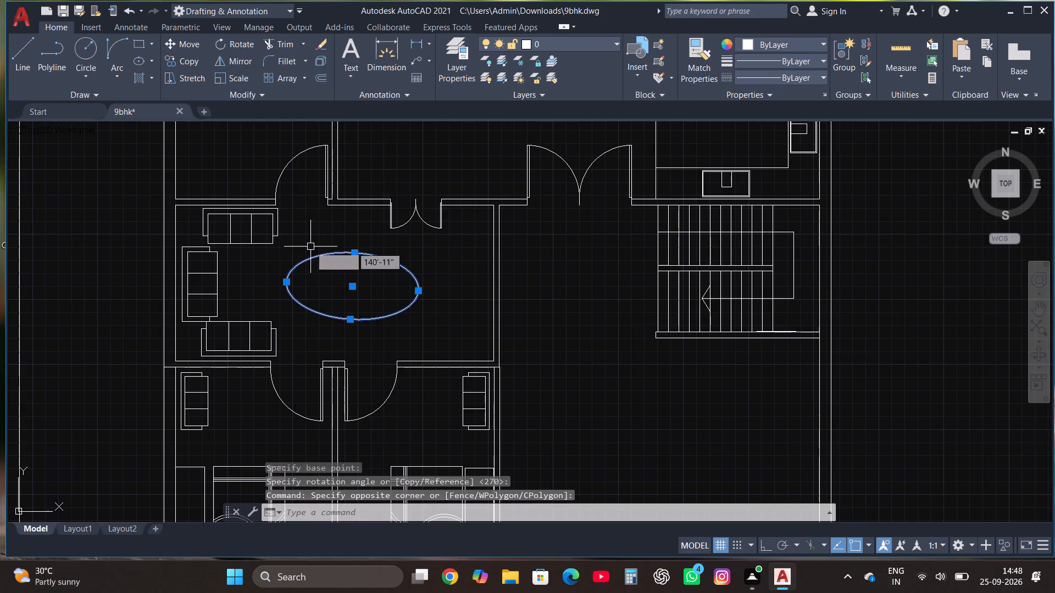
{"action": "left_click", "coordinate": [243, 43]}
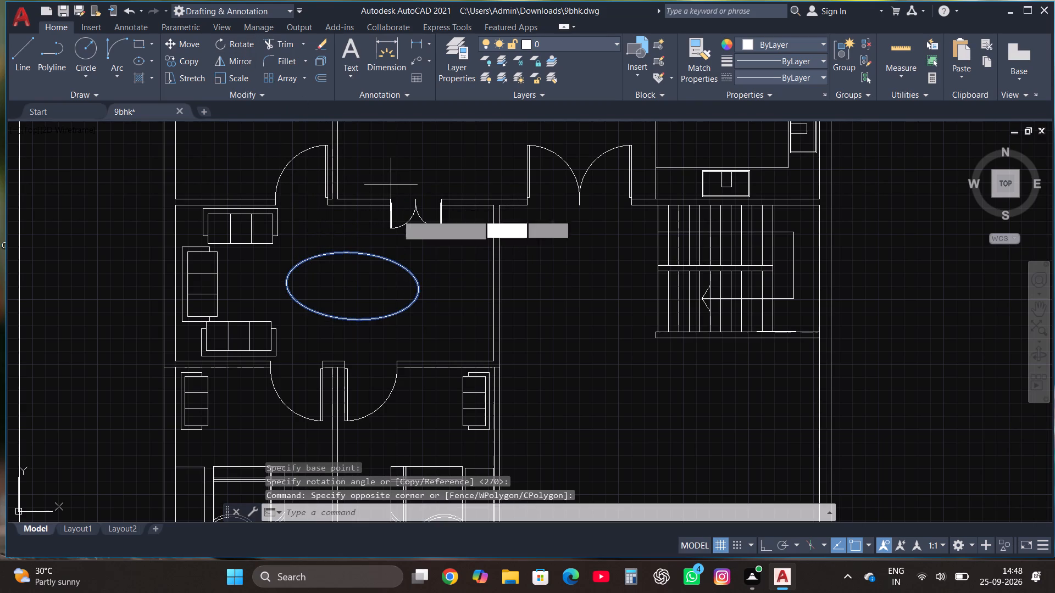
{"action": "left_click", "coordinate": [380, 284]}
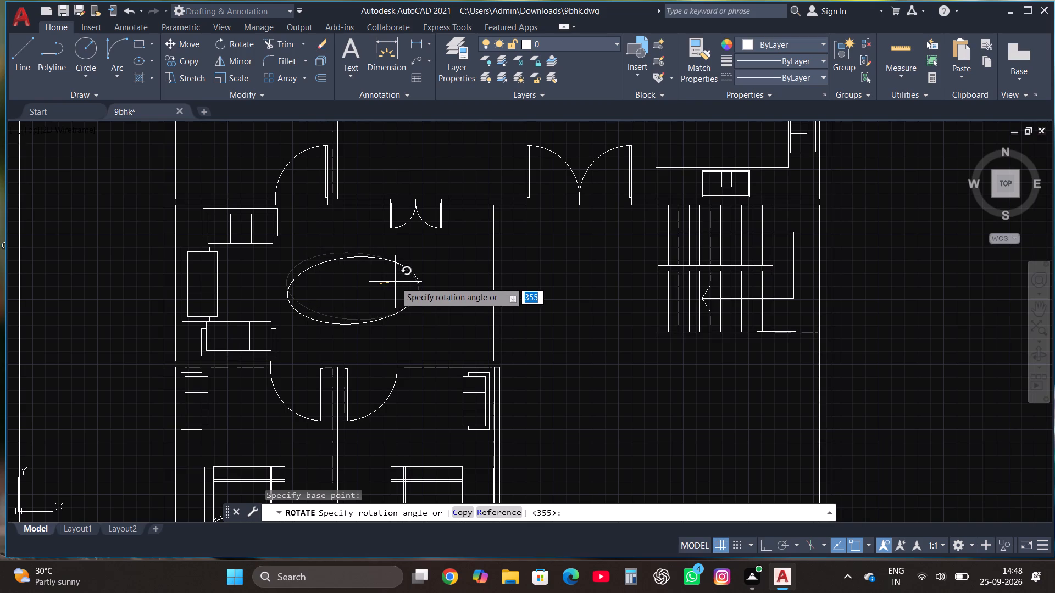
{"action": "left_click", "coordinate": [395, 283]}
Shorten the ellipse's long axis to about 7'-4" by pulling its west end inward.
{"action": "scroll", "coordinate": [479, 253], "scroll_direction": "down", "scroll_amount": 1}
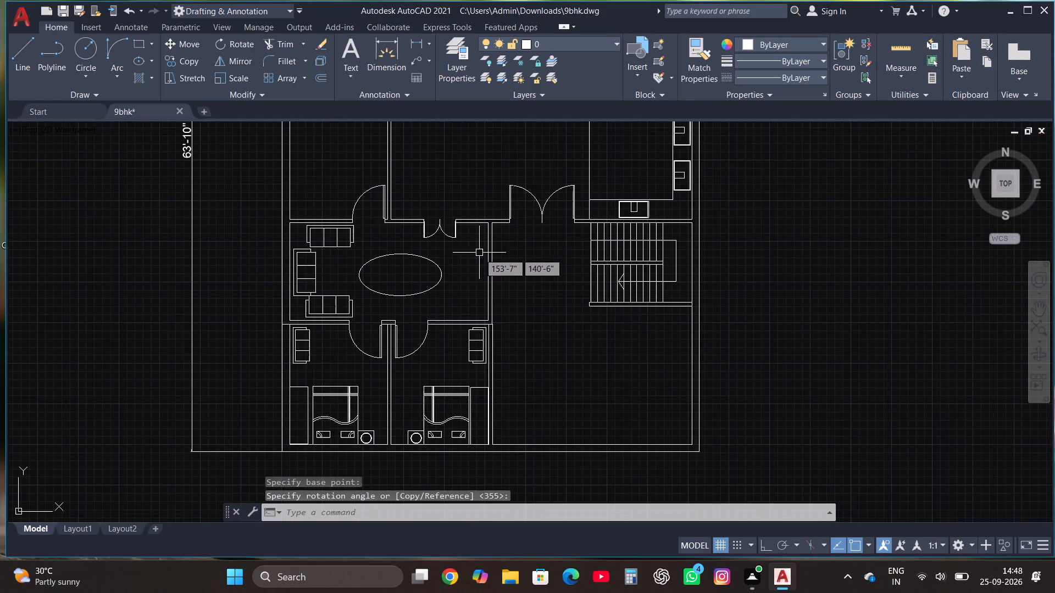
{"action": "scroll", "coordinate": [432, 278], "scroll_direction": "up", "scroll_amount": 1}
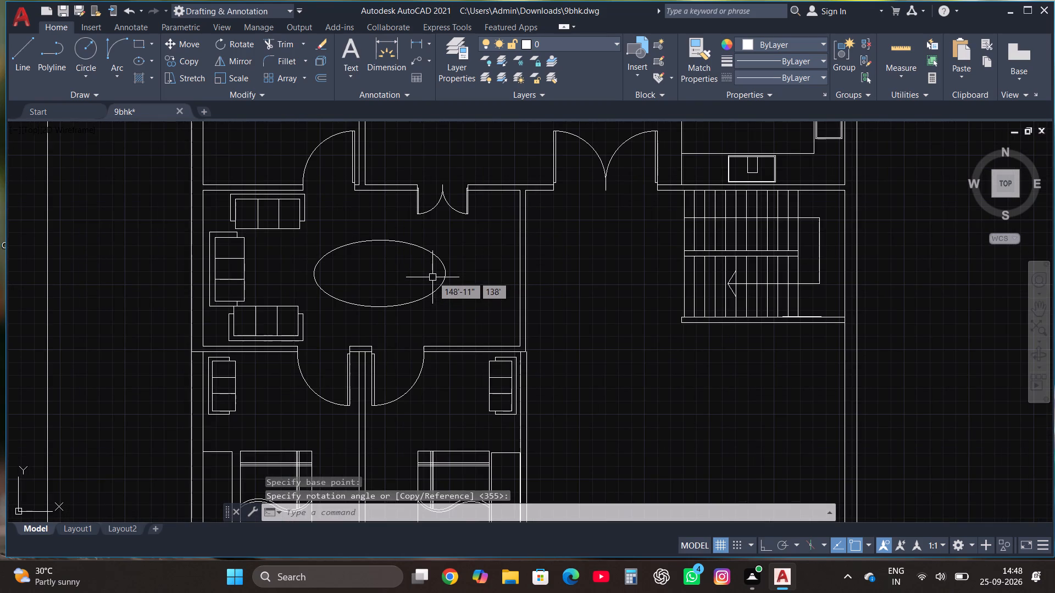
{"action": "left_click", "coordinate": [424, 253]}
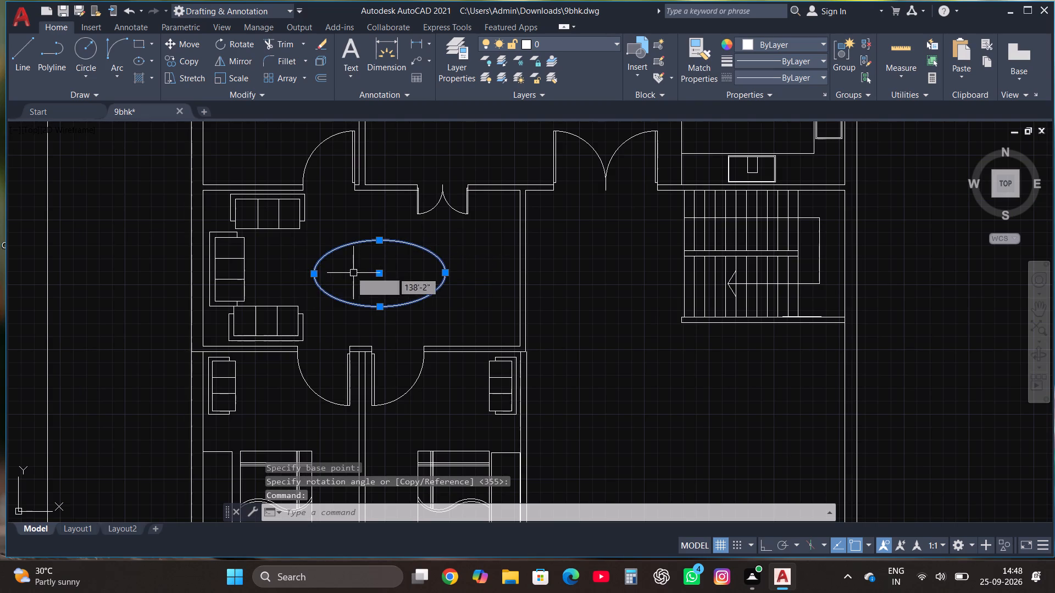
{"action": "left_click", "coordinate": [315, 275]}
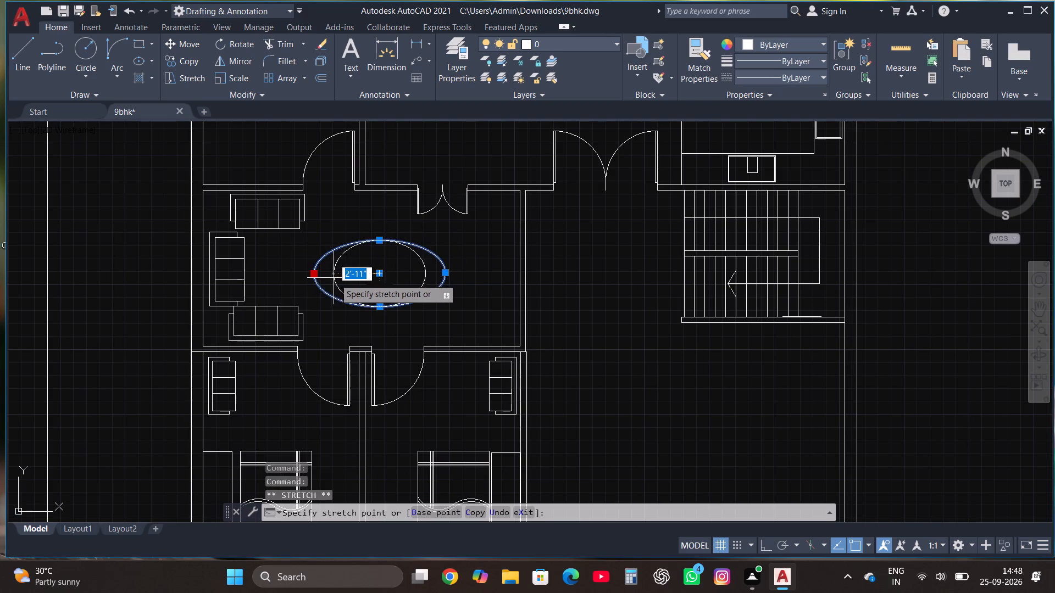
{"action": "left_click", "coordinate": [322, 278]}
{"action": "scroll", "coordinate": [491, 271], "scroll_direction": "down", "scroll_amount": 1}
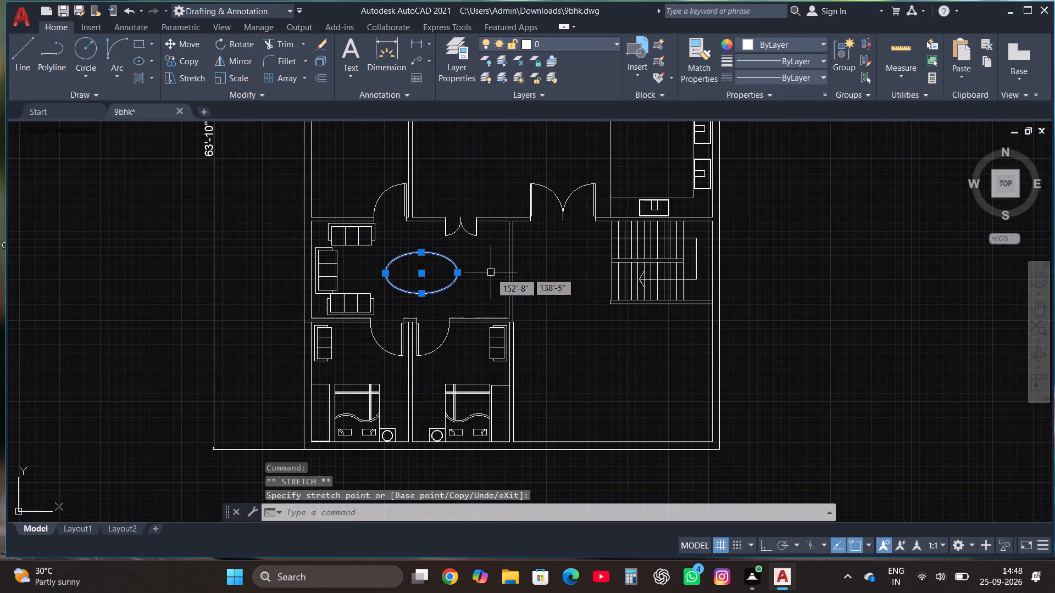
{"action": "key", "text": "Escape"}
Draw a chair seat rectangle about 1'-3" by 1'-2" just north of the ellipse, near its middle.
{"action": "scroll", "coordinate": [491, 303], "scroll_direction": "down", "scroll_amount": 1}
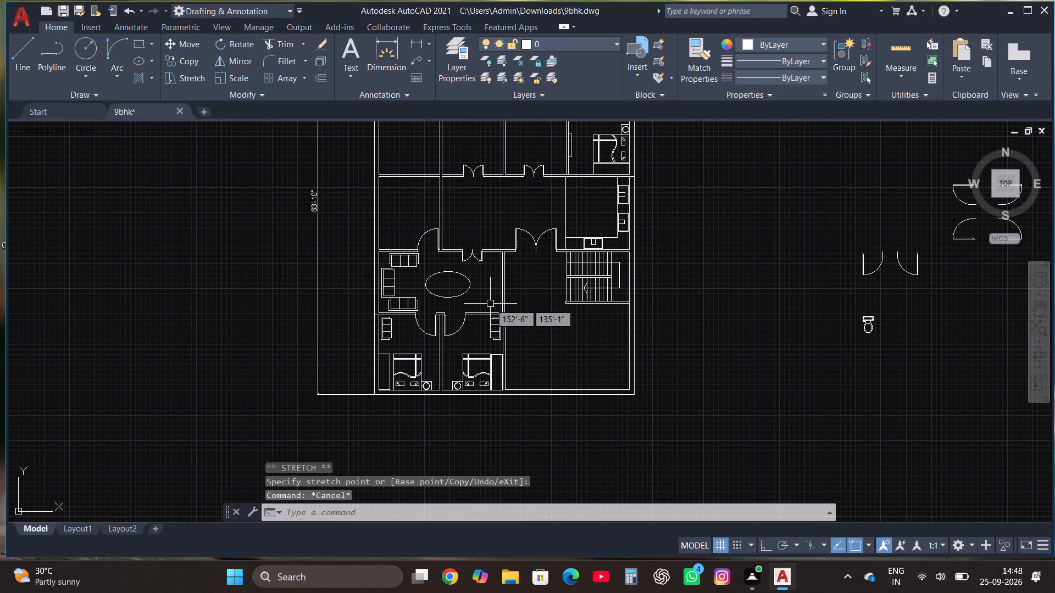
{"action": "scroll", "coordinate": [460, 271], "scroll_direction": "up", "scroll_amount": 2}
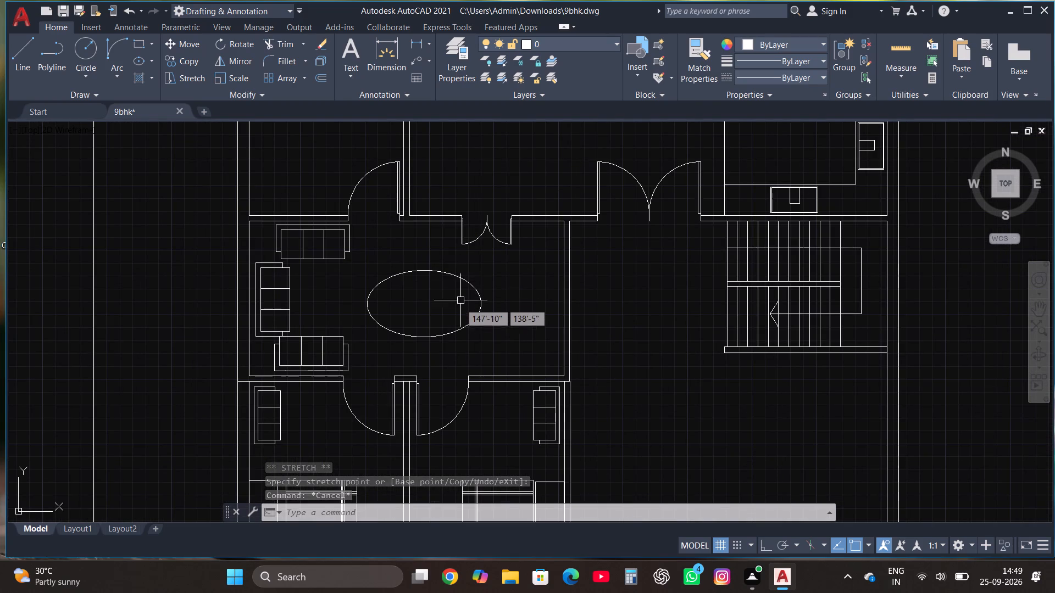
{"action": "scroll", "coordinate": [448, 273], "scroll_direction": "up", "scroll_amount": 1}
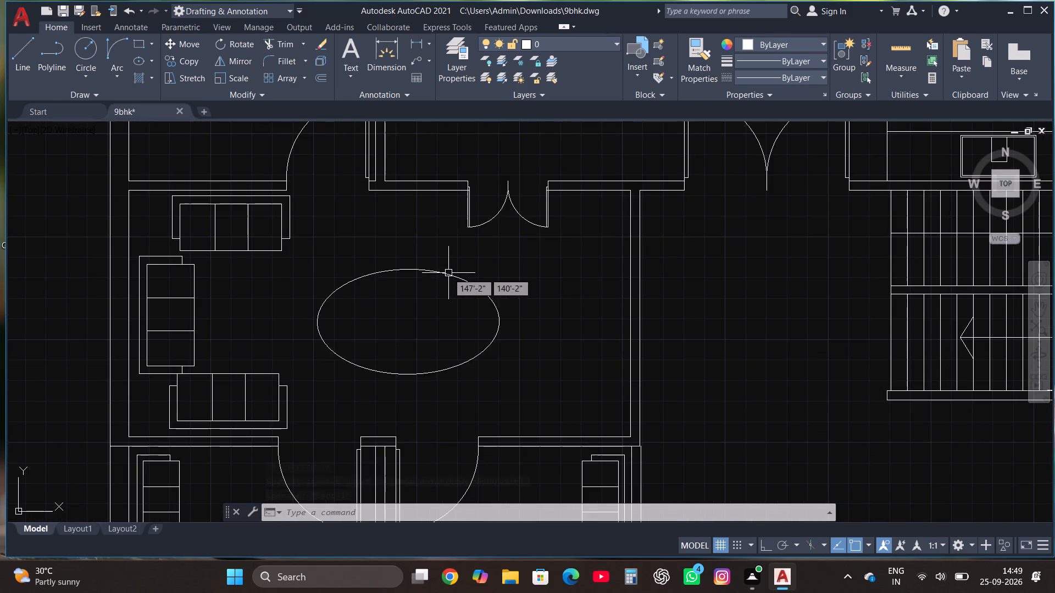
{"action": "left_click", "coordinate": [138, 46]}
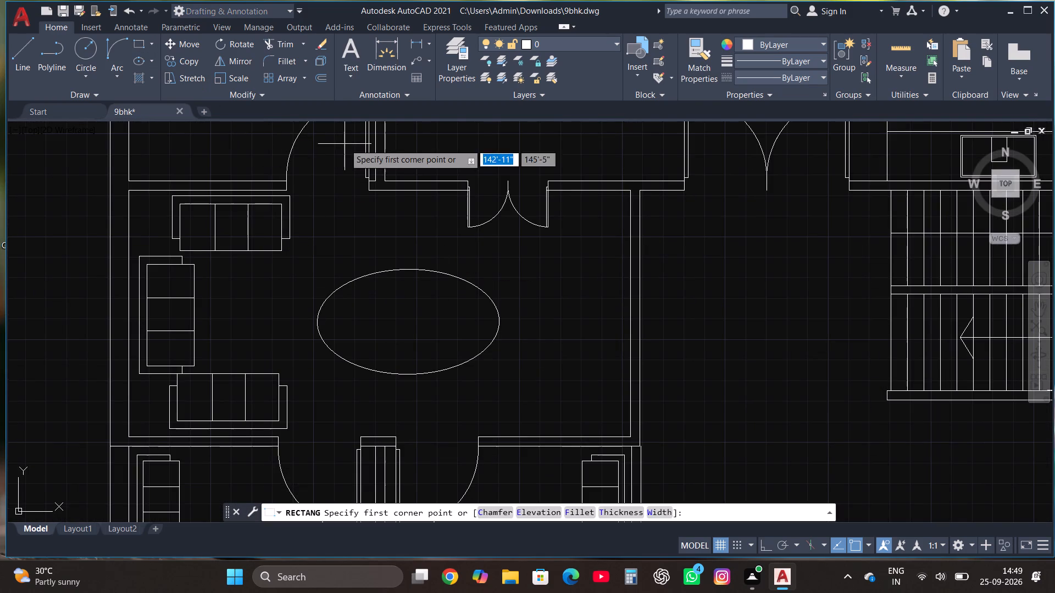
{"action": "left_click", "coordinate": [392, 260]}
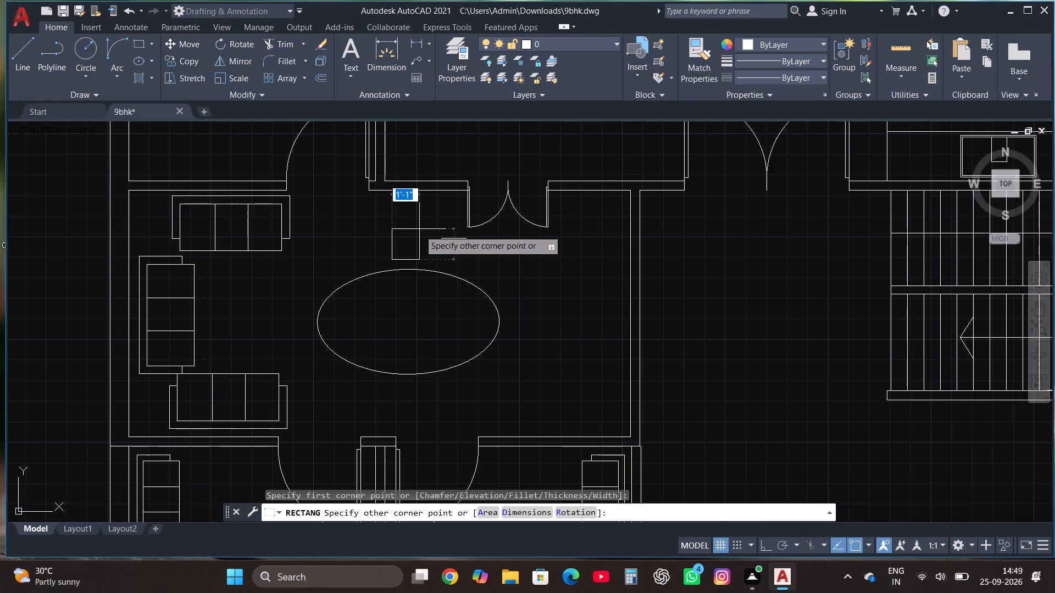
{"action": "left_click", "coordinate": [424, 230]}
Add a Start, End, Direction arc bulging north between the chair seat's two northern corners as the backrest.
{"action": "scroll", "coordinate": [424, 215], "scroll_direction": "up", "scroll_amount": 2}
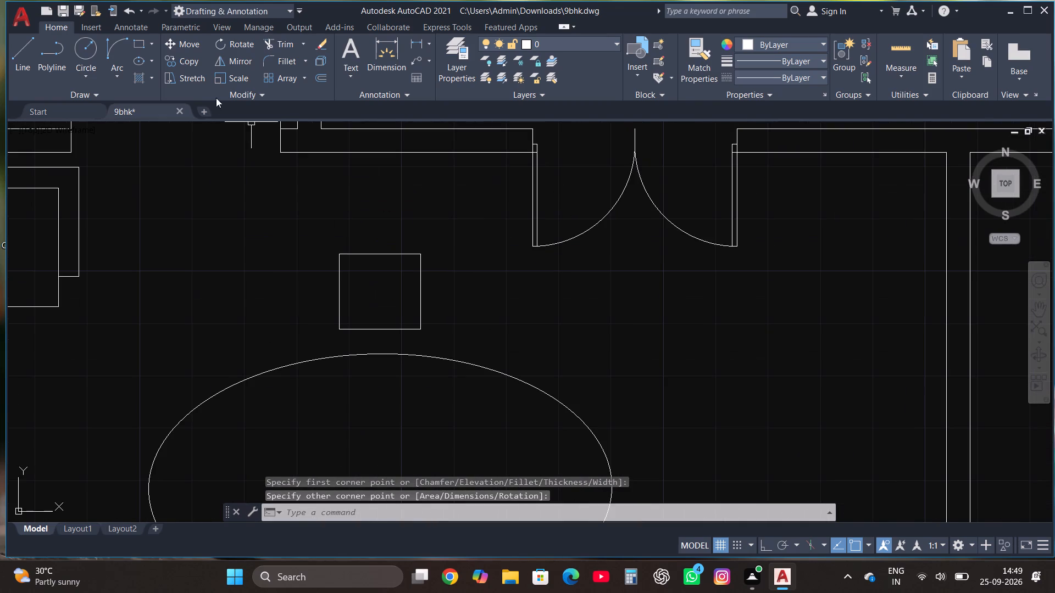
{"action": "left_click", "coordinate": [115, 72]}
{"action": "left_click", "coordinate": [167, 242]}
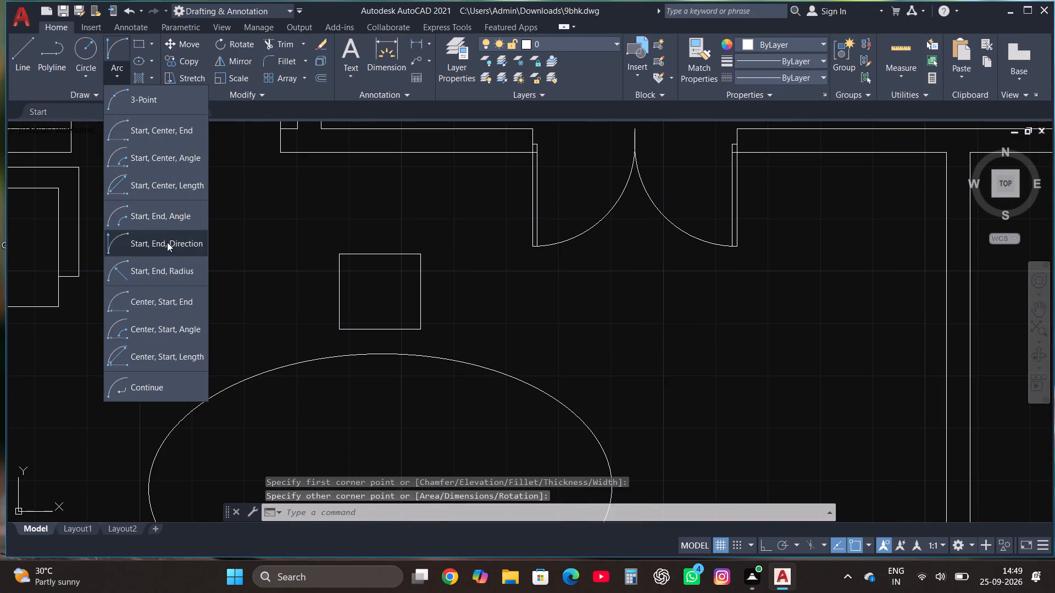
{"action": "left_click", "coordinate": [338, 256]}
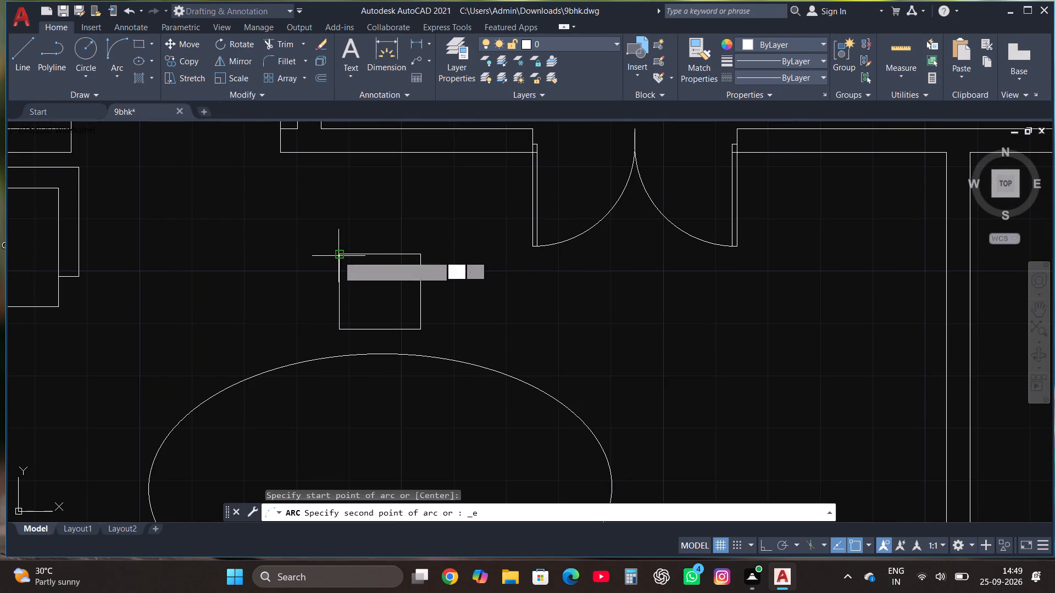
{"action": "left_click", "coordinate": [417, 253]}
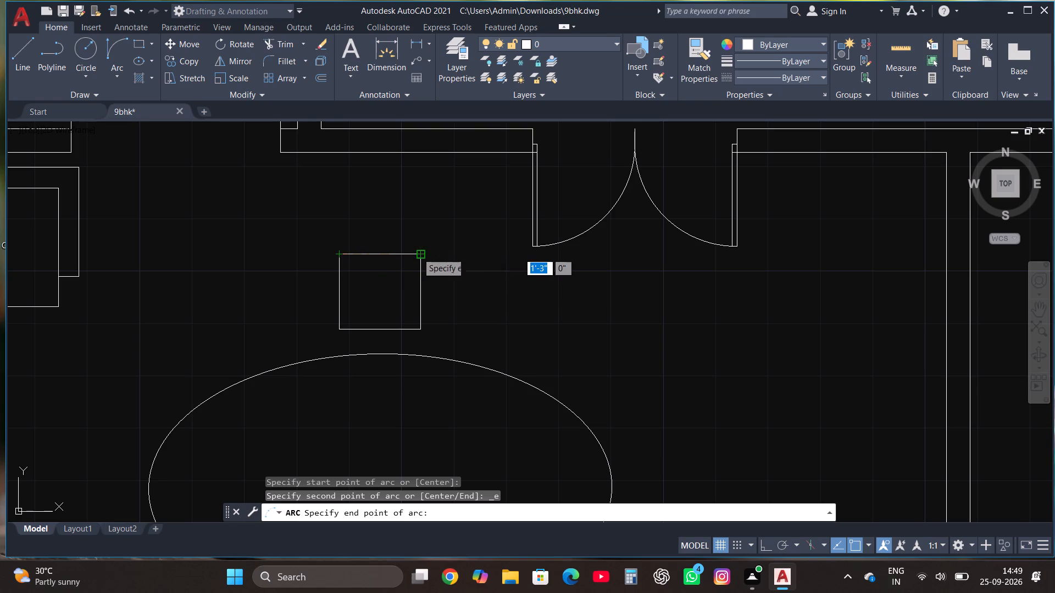
{"action": "left_click", "coordinate": [367, 198]}
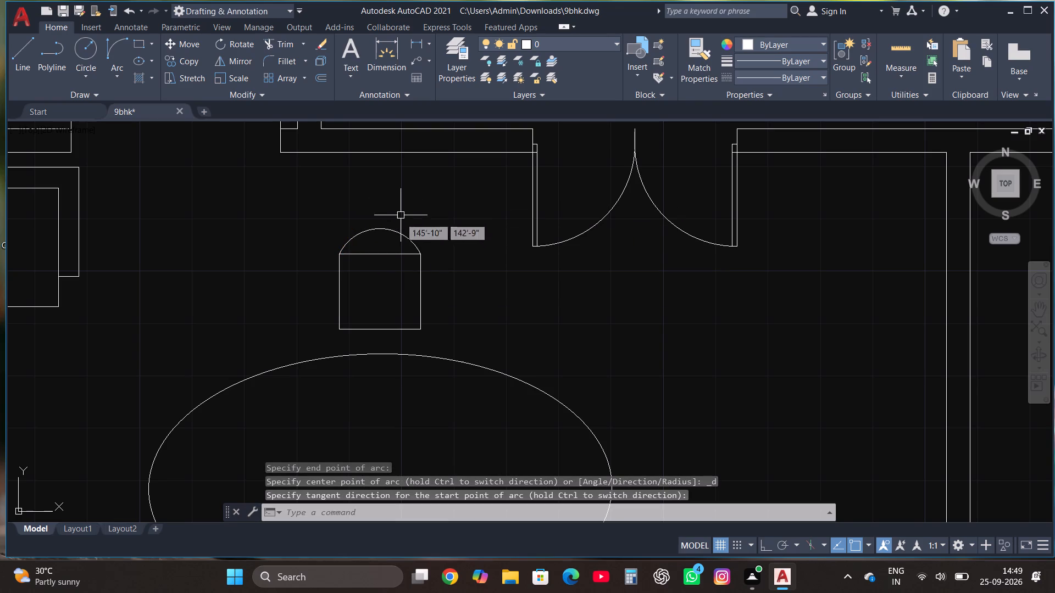
Add a shallow Start, End, Direction arc along the chair seat's west edge, bowing inward from its southern to northern corner.
{"action": "left_click", "coordinate": [25, 47]}
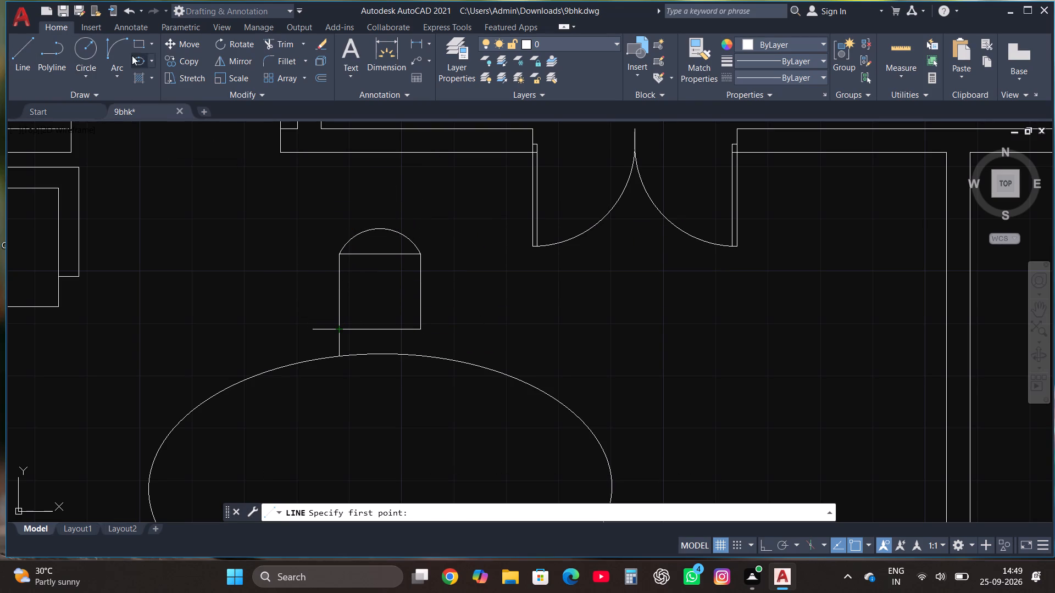
{"action": "left_click", "coordinate": [119, 71]}
{"action": "left_click", "coordinate": [184, 240]}
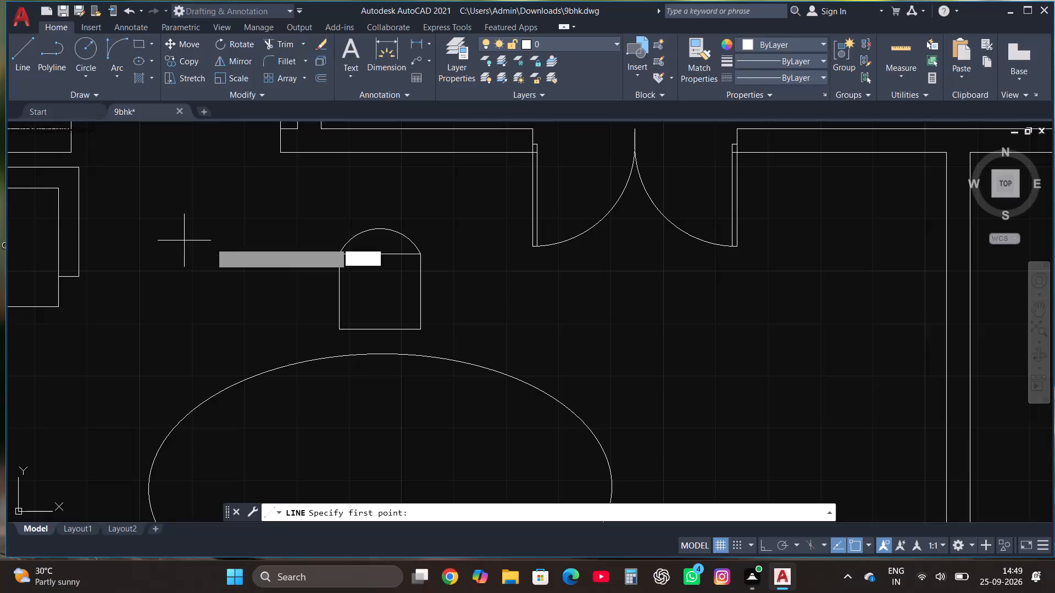
{"action": "left_click", "coordinate": [340, 327]}
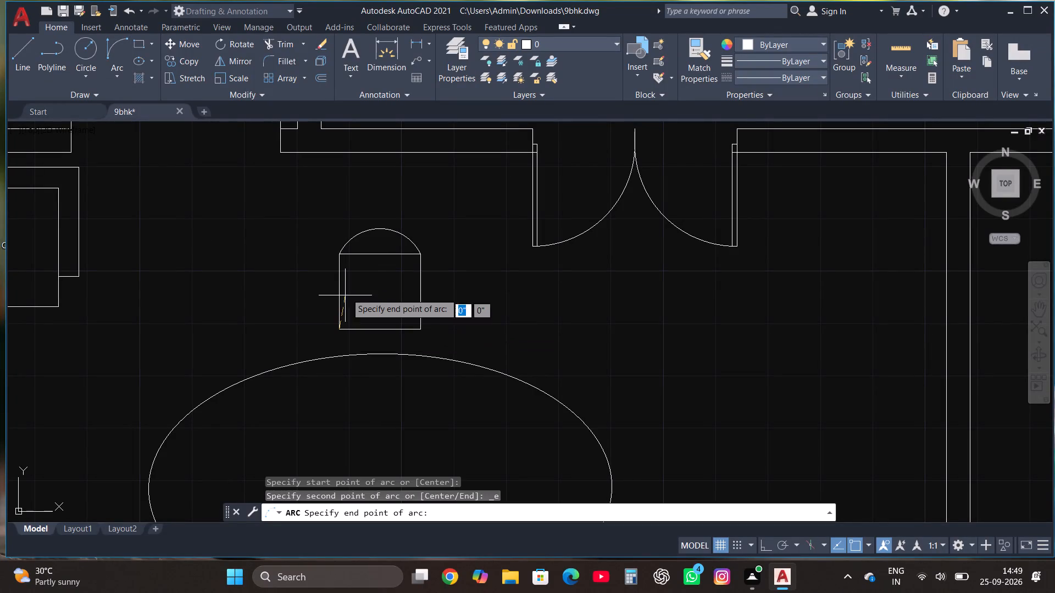
{"action": "left_click", "coordinate": [338, 253]}
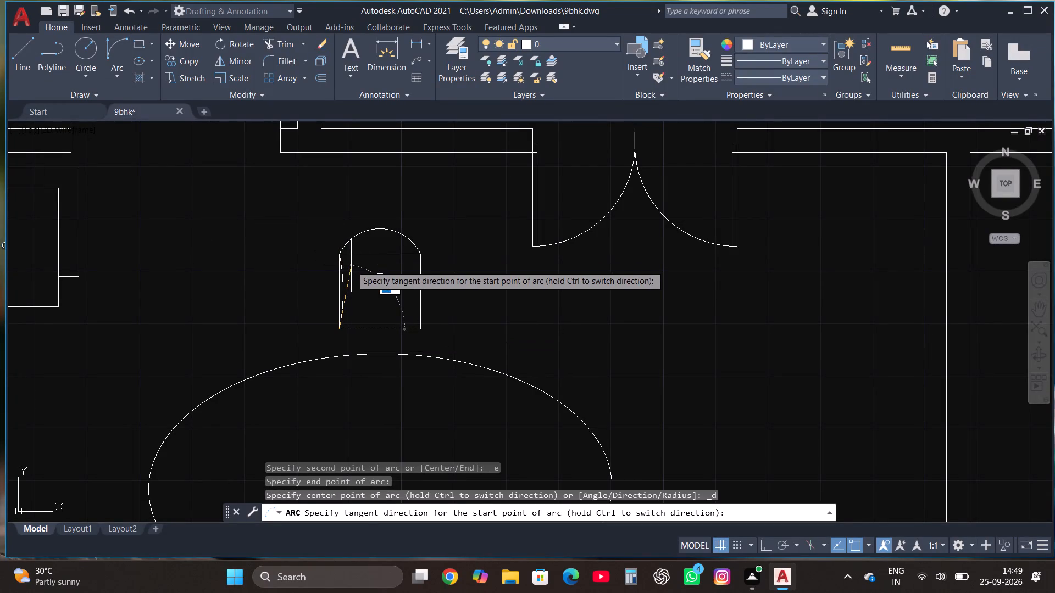
{"action": "left_click", "coordinate": [351, 265]}
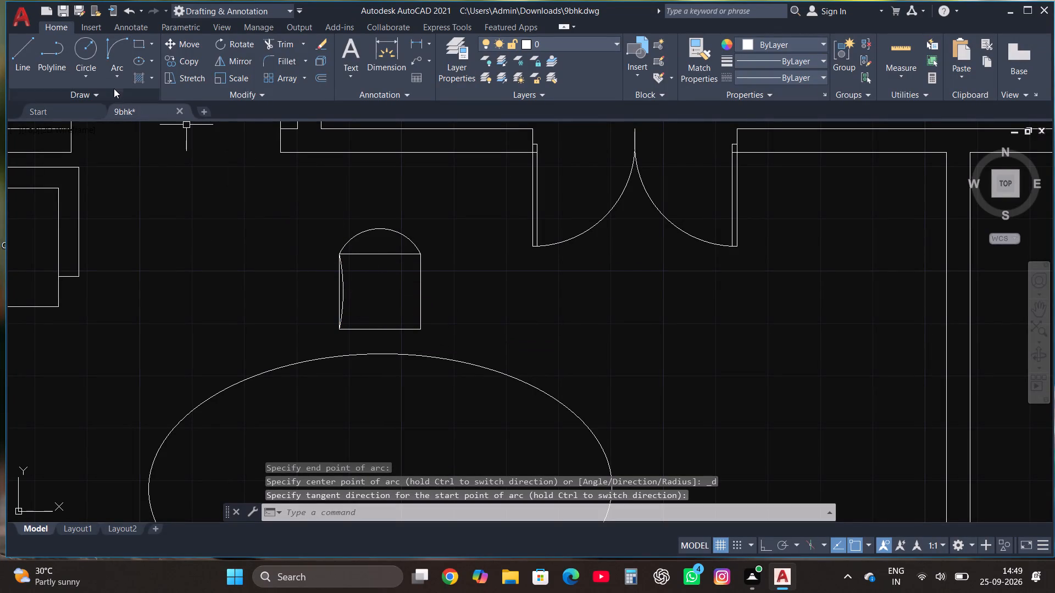
Add a shallow Start, End, Direction arc along the chair seat's east edge, from its southern to northern corner.
{"action": "left_click", "coordinate": [114, 74]}
{"action": "left_click", "coordinate": [184, 244]}
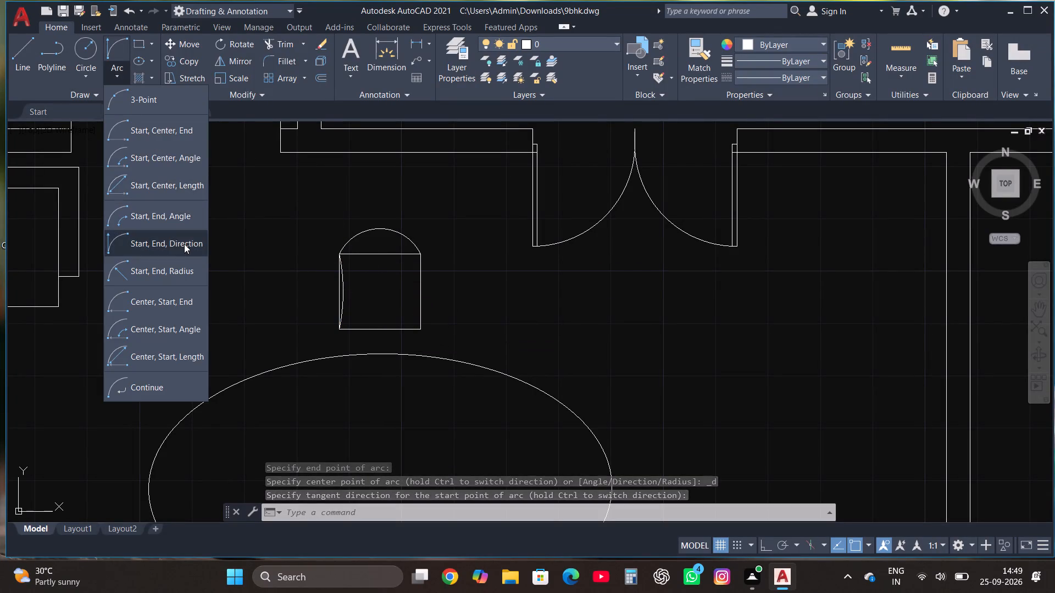
{"action": "left_click", "coordinate": [421, 329]}
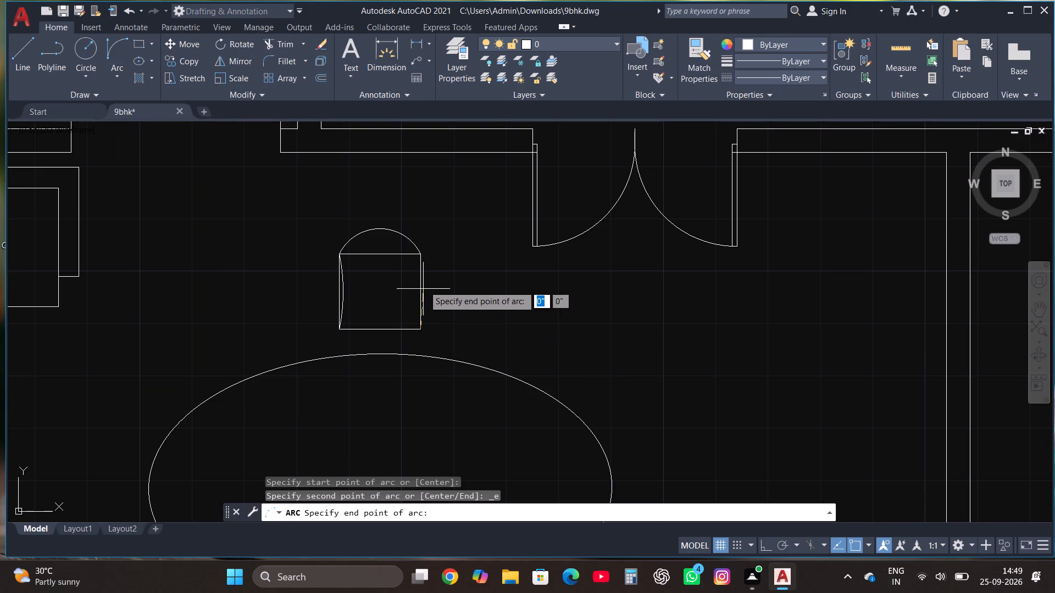
{"action": "left_click", "coordinate": [419, 254]}
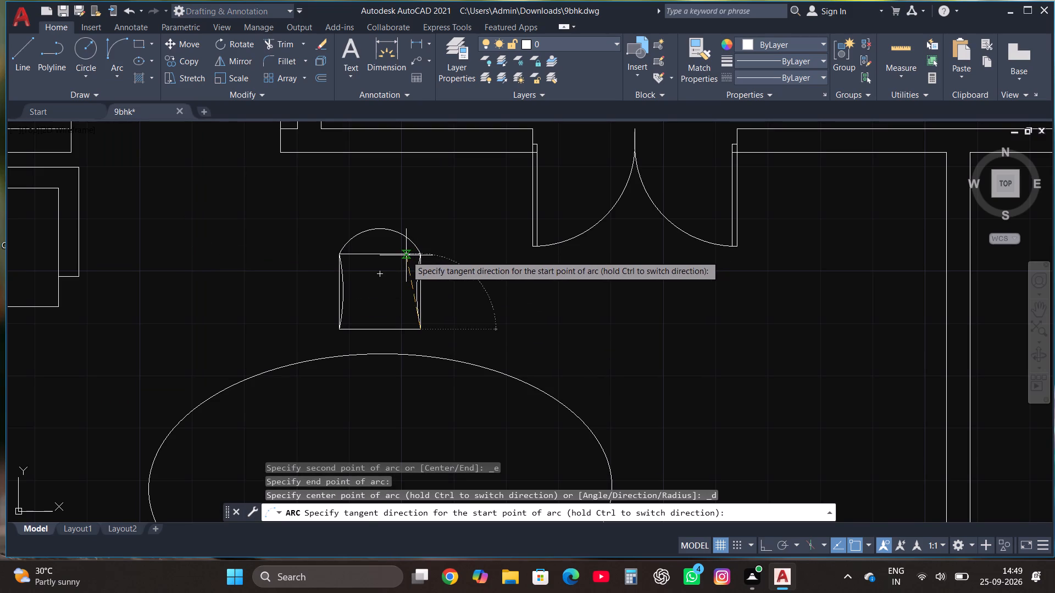
{"action": "left_click", "coordinate": [406, 255]}
Move the ellipse by its centre about 3" east and 1" north, below the chair.
{"action": "scroll", "coordinate": [371, 208], "scroll_direction": "down", "scroll_amount": 2}
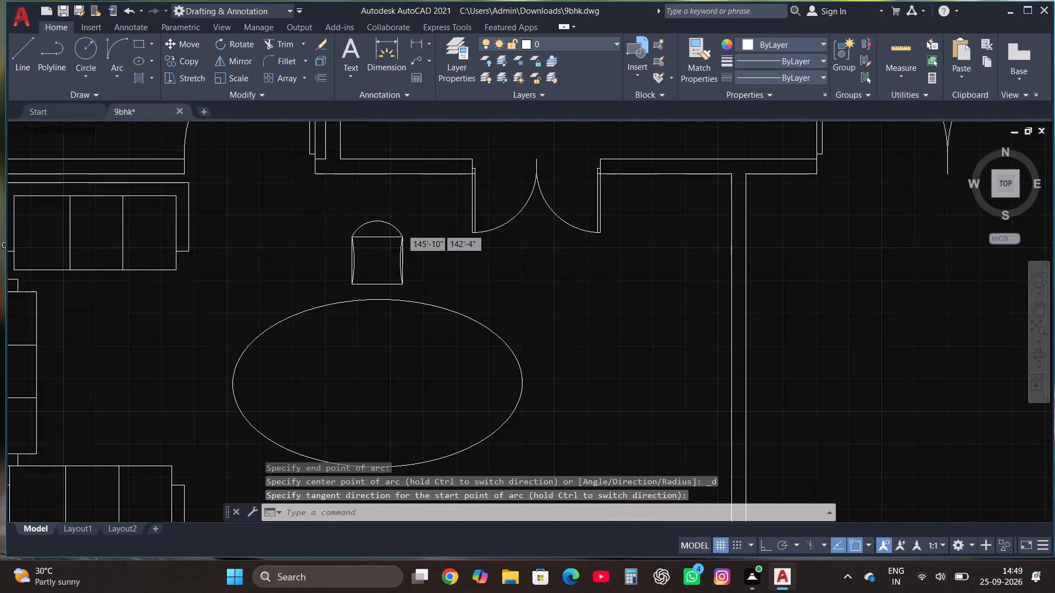
{"action": "left_click", "coordinate": [446, 290]}
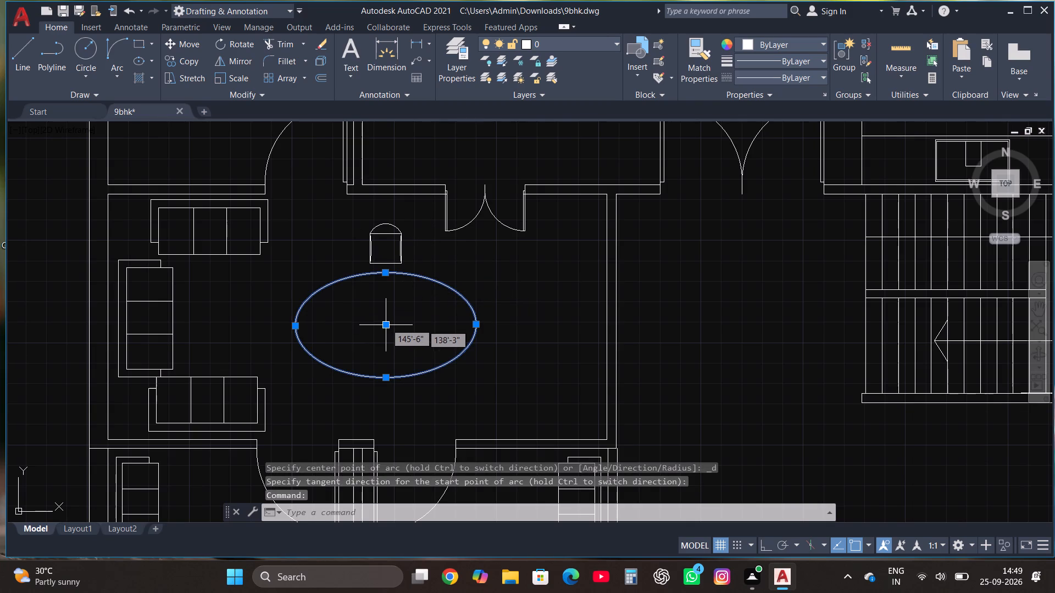
{"action": "left_click", "coordinate": [387, 323]}
{"action": "left_click", "coordinate": [392, 323]}
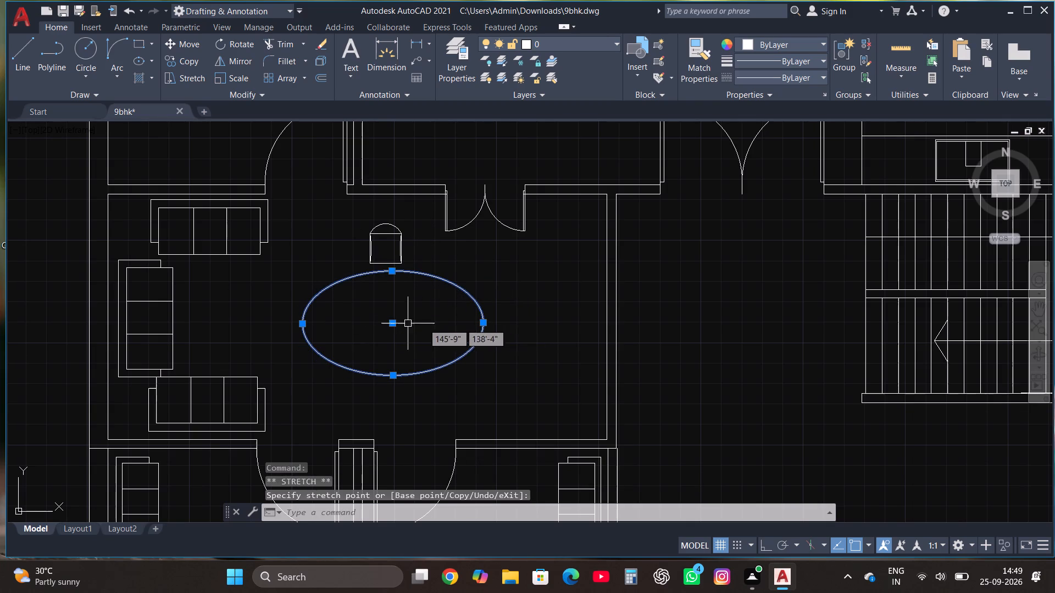
{"action": "key", "text": "Escape"}
Shrink the oval table by its quadrant grips, reducing the north-south half-axis to about 1'-7" and shortening the east-west axis.
{"action": "scroll", "coordinate": [434, 350], "scroll_direction": "down", "scroll_amount": 1}
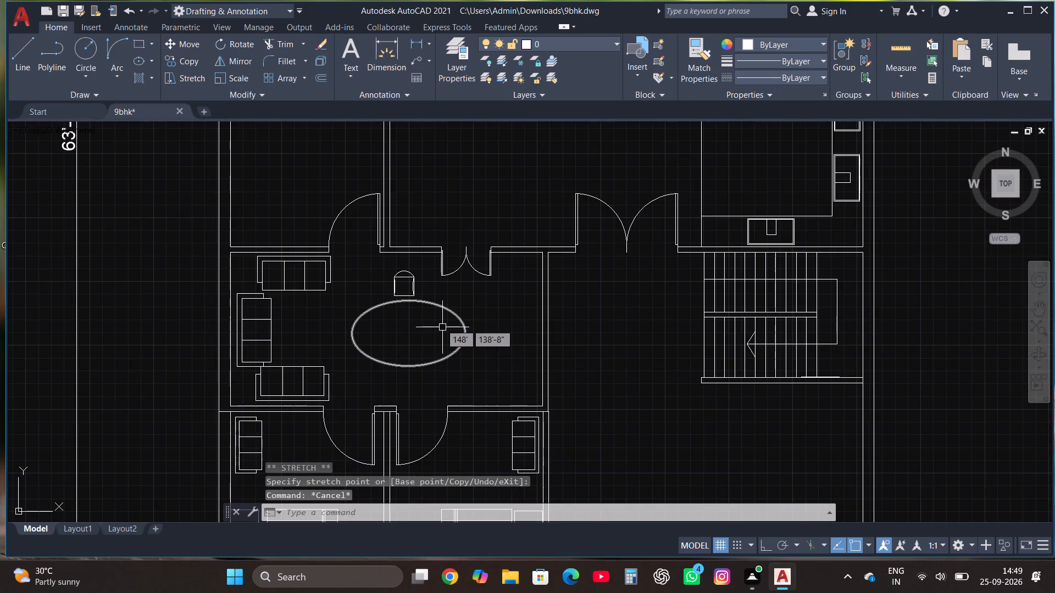
{"action": "left_click", "coordinate": [382, 306]}
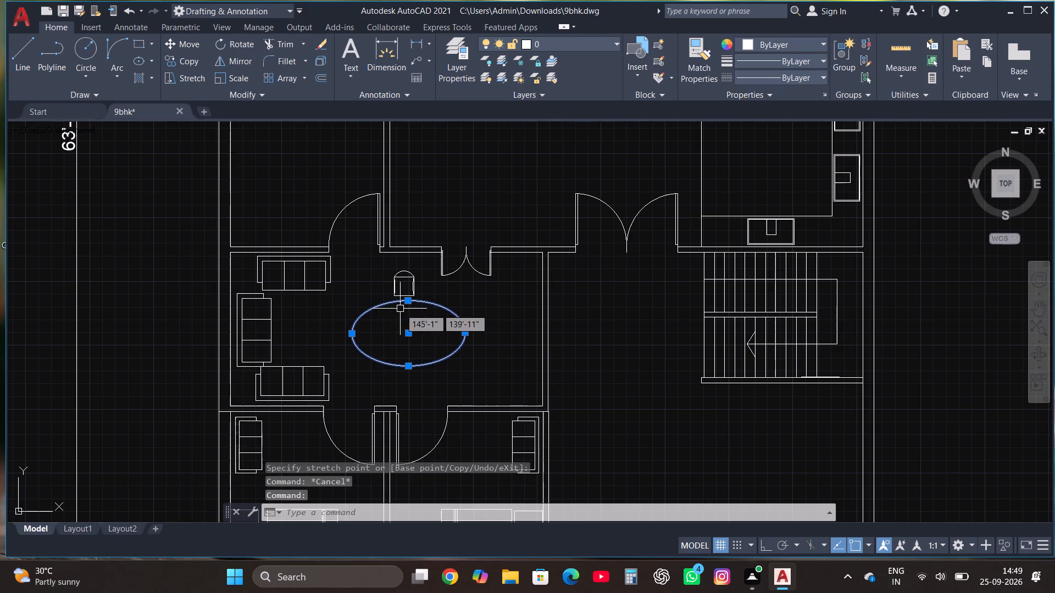
{"action": "left_click", "coordinate": [409, 301]}
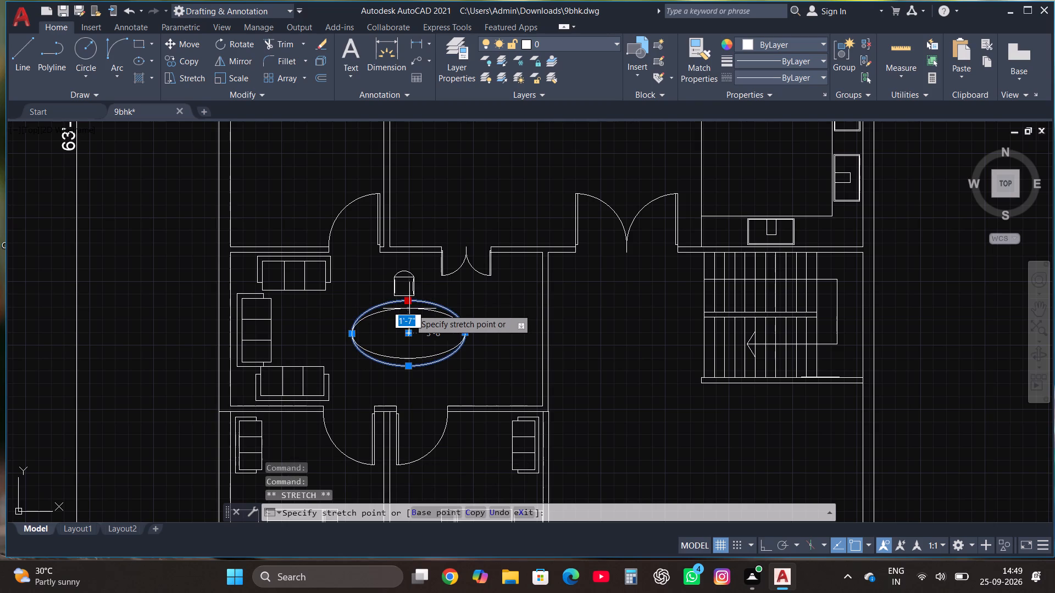
{"action": "left_click", "coordinate": [409, 309]}
{"action": "key", "text": "Escape"}
{"action": "scroll", "coordinate": [452, 334], "scroll_direction": "up", "scroll_amount": 1}
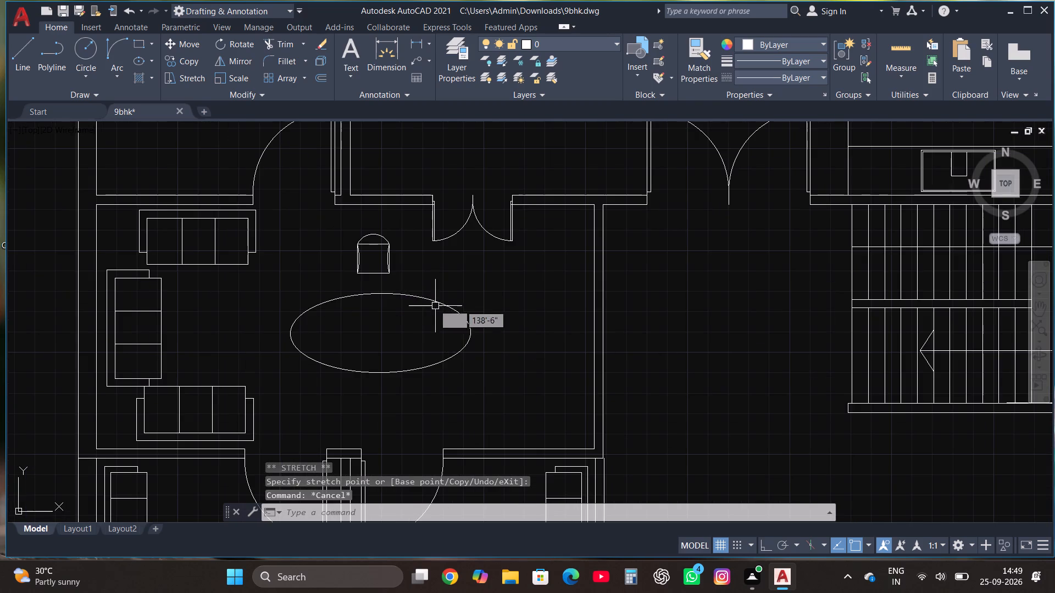
{"action": "left_click", "coordinate": [427, 295]}
{"action": "left_click", "coordinate": [469, 332]}
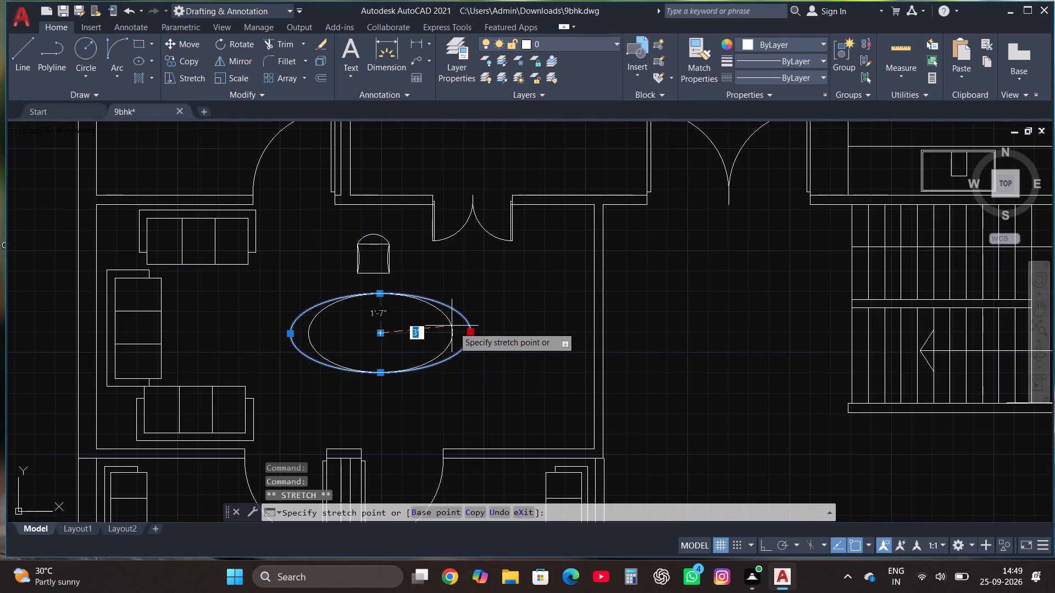
{"action": "left_click", "coordinate": [446, 326]}
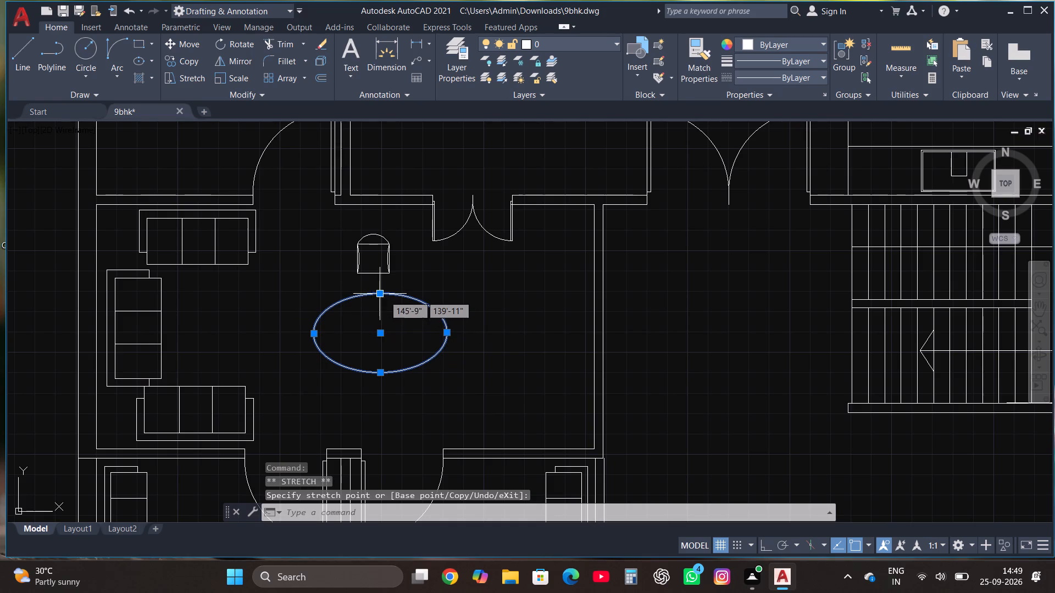
Flatten the oval table further along its north-south axis, fine-tuning its north quadrant for a slimmer ellipse.
{"action": "left_click", "coordinate": [381, 294]}
{"action": "left_click", "coordinate": [379, 307]}
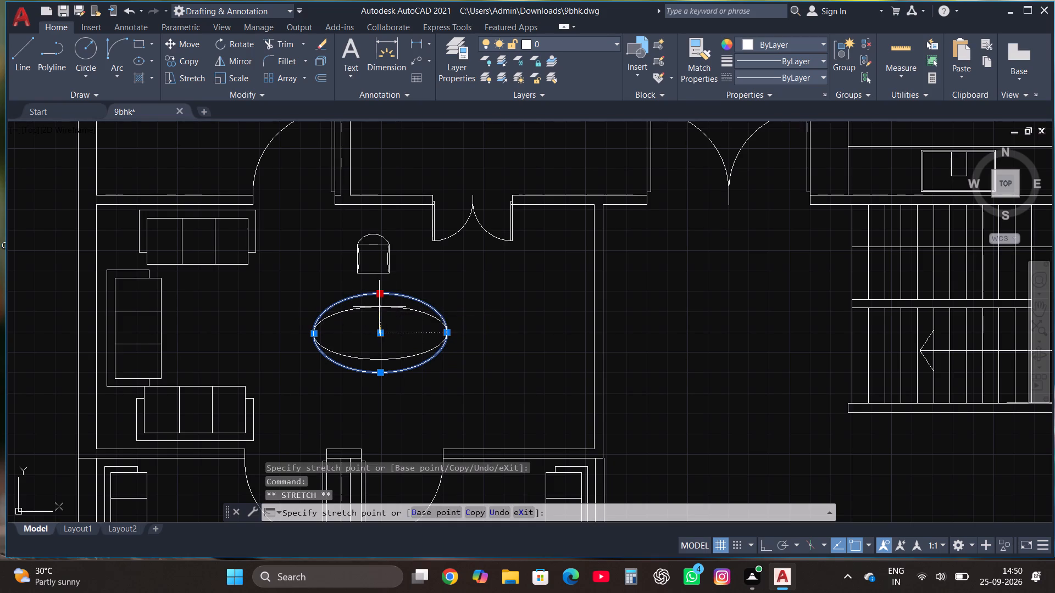
{"action": "key", "text": "Escape"}
{"action": "scroll", "coordinate": [485, 335], "scroll_direction": "down", "scroll_amount": 1}
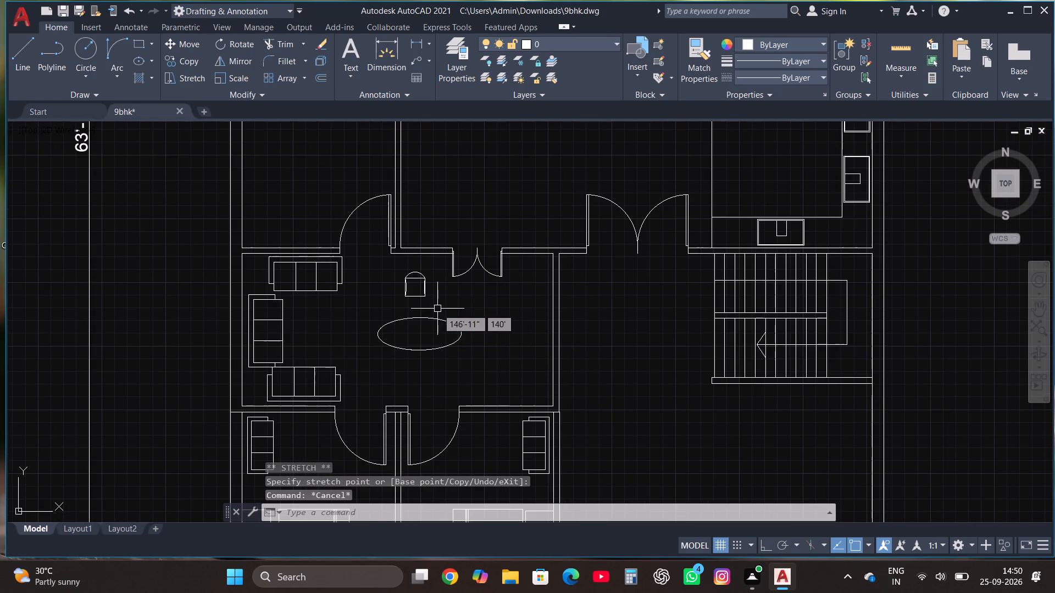
{"action": "scroll", "coordinate": [438, 311], "scroll_direction": "up", "scroll_amount": 2}
{"action": "left_click", "coordinate": [414, 331]}
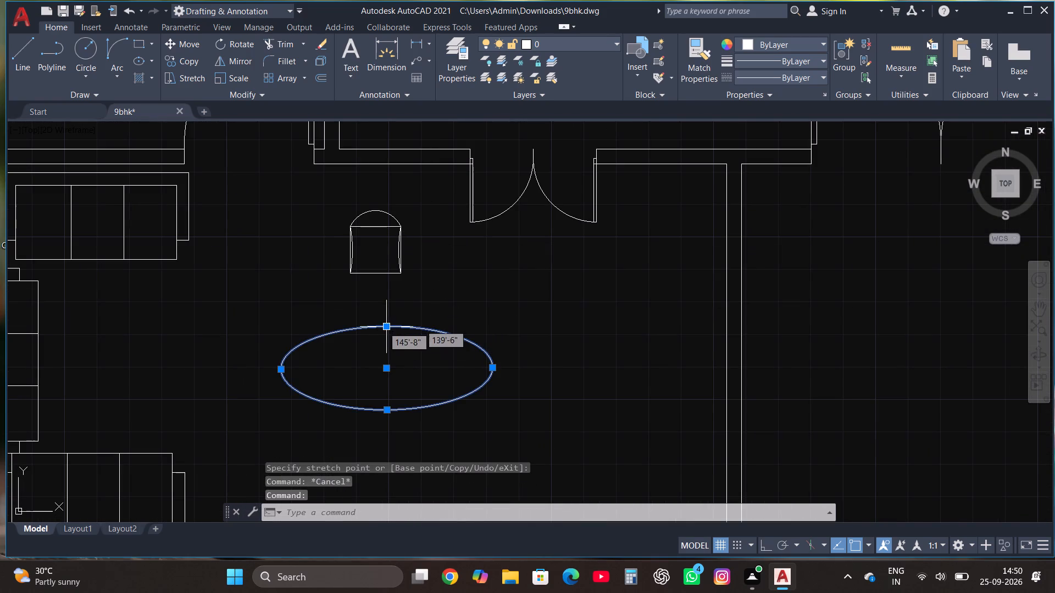
{"action": "left_click", "coordinate": [384, 330]}
{"action": "left_click", "coordinate": [382, 322]}
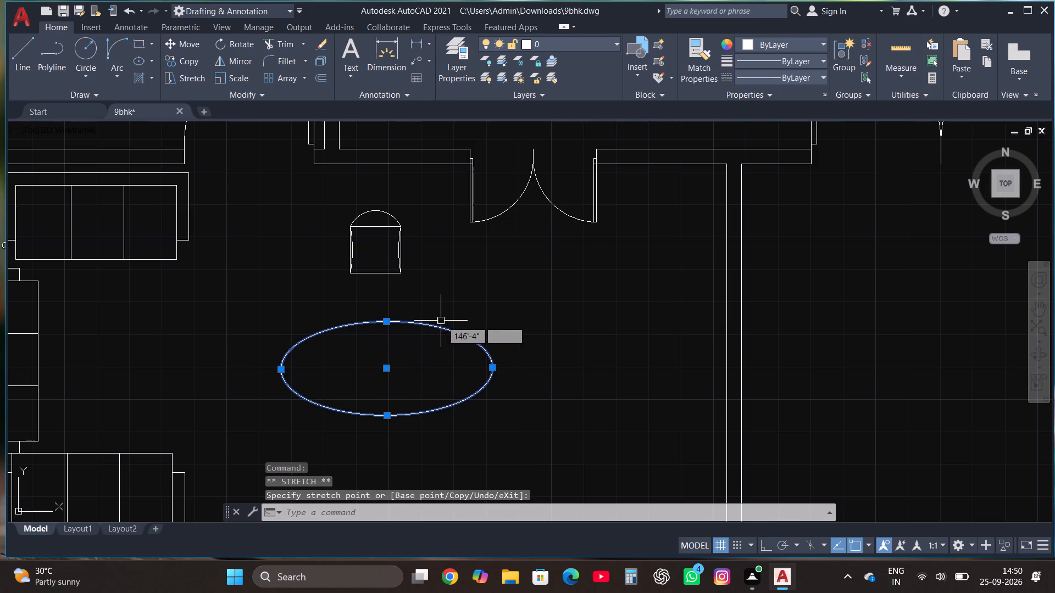
{"action": "key", "text": "Escape"}
Move the whole chair about 3" east and 1'-1" south, centring it just north of the oval table.
{"action": "left_click", "coordinate": [423, 297]}
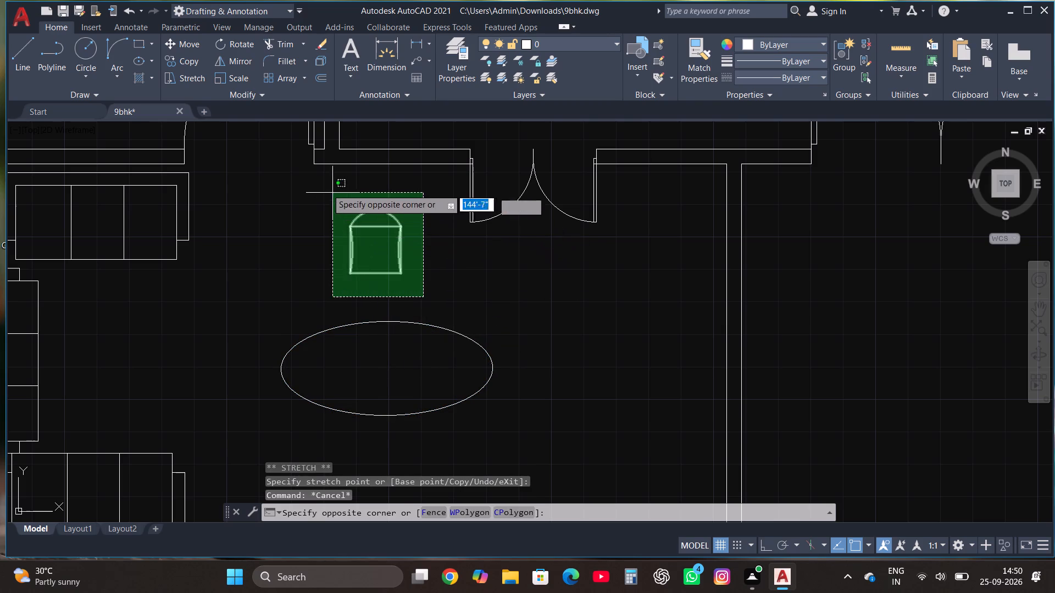
{"action": "left_click", "coordinate": [327, 188]}
{"action": "left_click", "coordinate": [188, 47]}
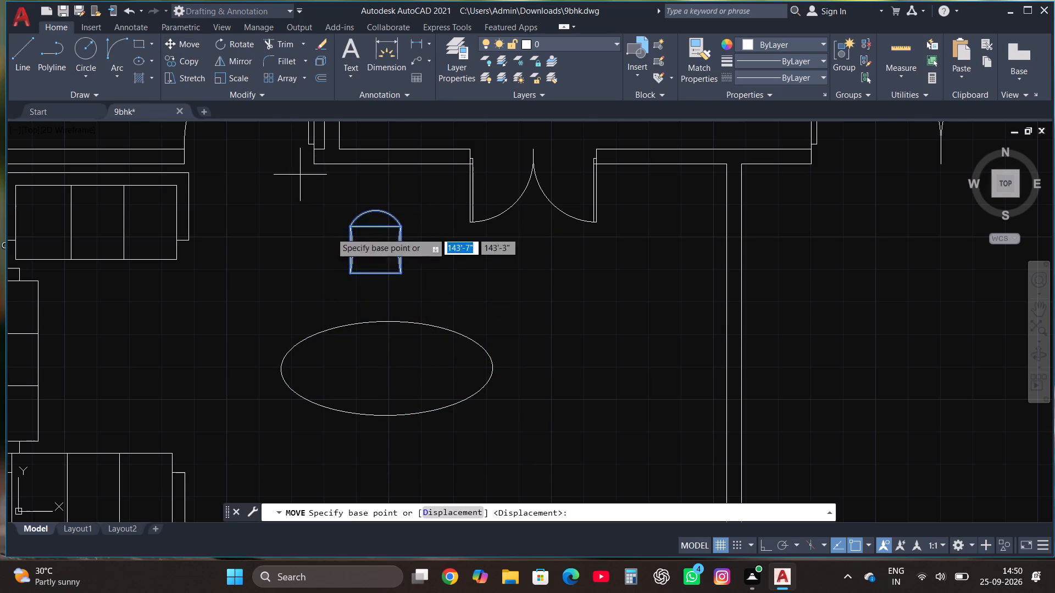
{"action": "left_click", "coordinate": [376, 249]}
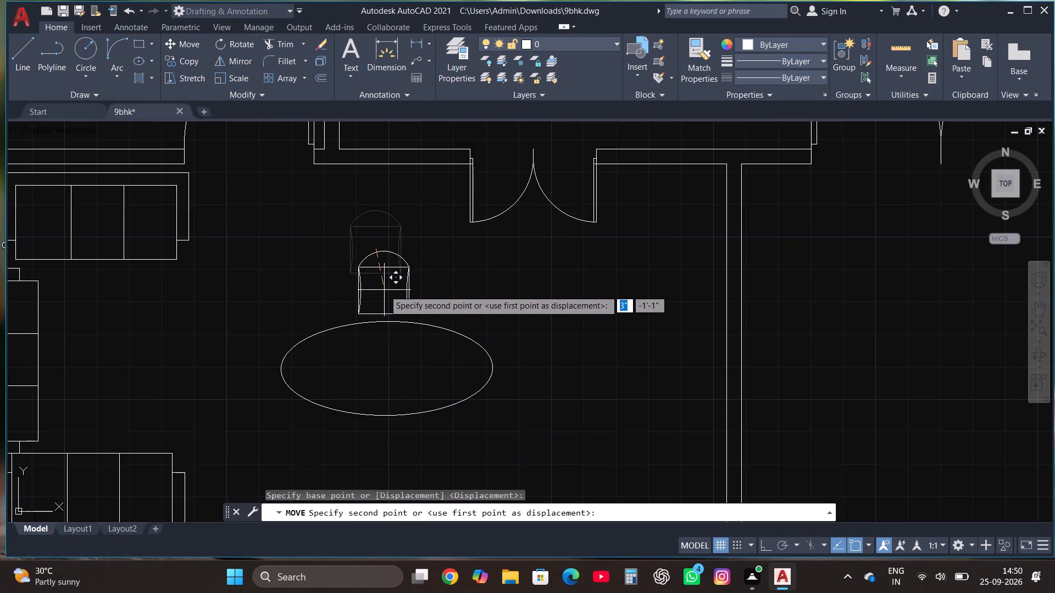
{"action": "left_click", "coordinate": [386, 290]}
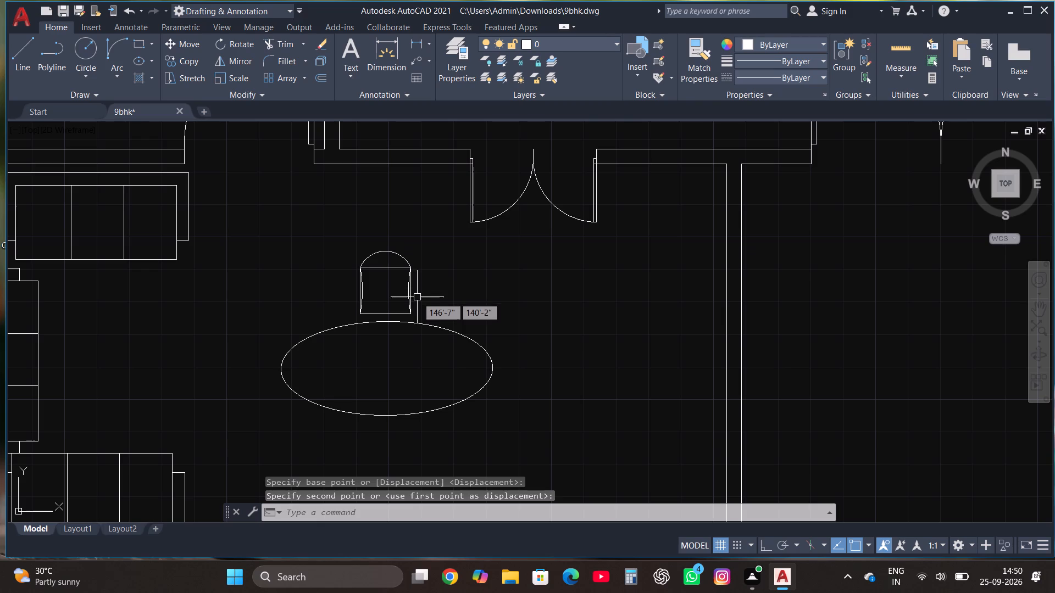
Mirror the chair across the oval table's east-west centre line to the south side, keeping the original.
{"action": "left_click", "coordinate": [424, 310]}
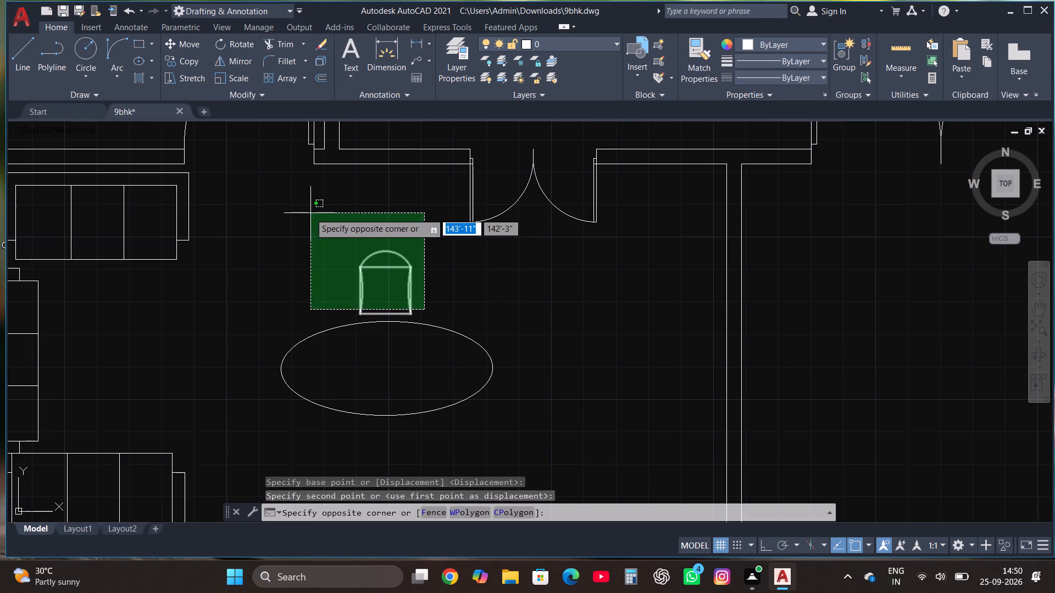
{"action": "left_click", "coordinate": [310, 213]}
{"action": "left_click", "coordinate": [241, 60]}
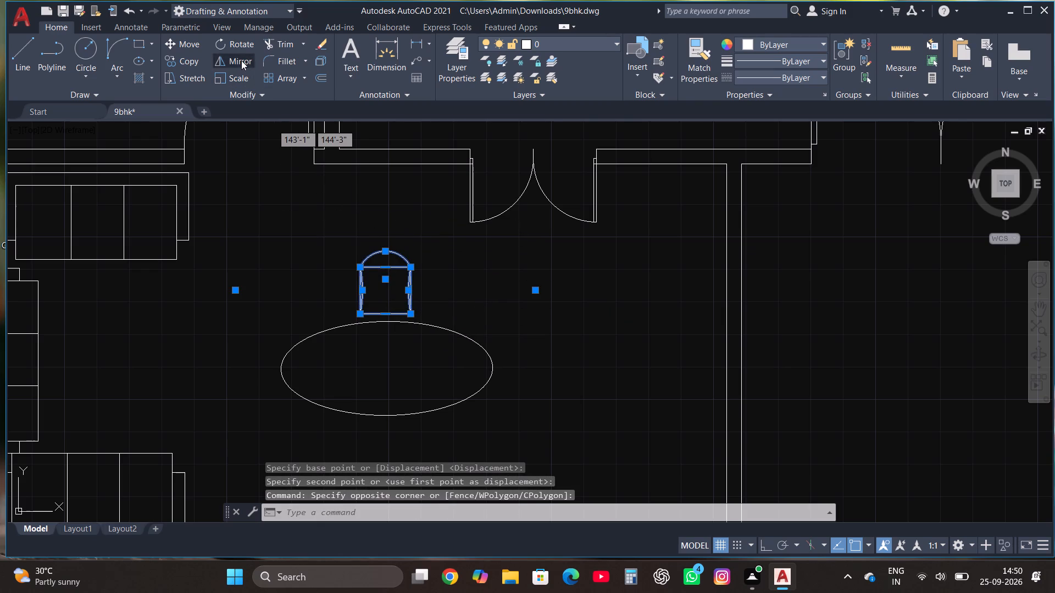
{"action": "left_click", "coordinate": [390, 370]}
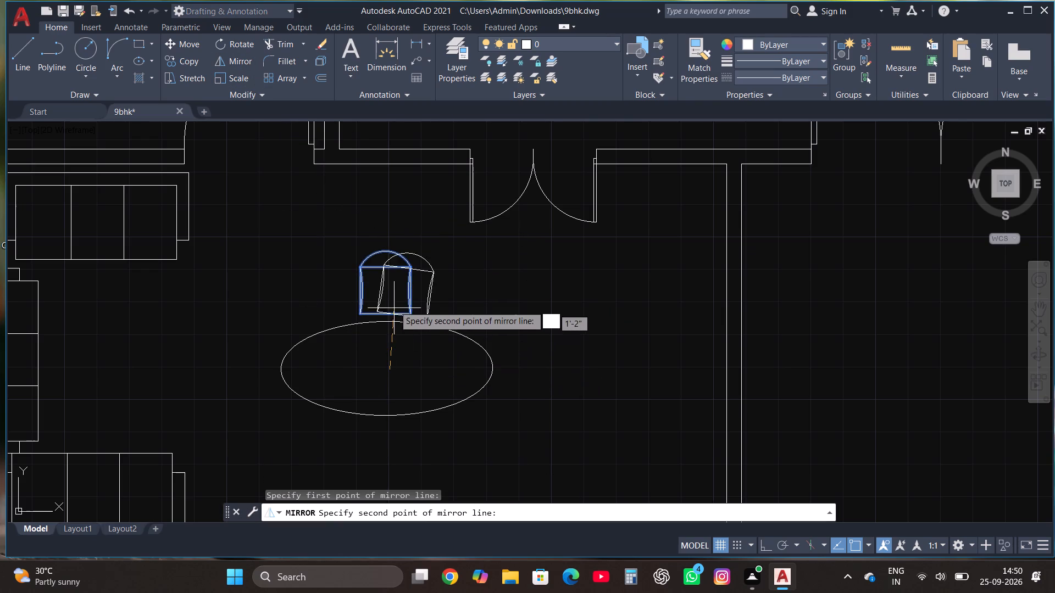
{"action": "key", "text": "F8"}
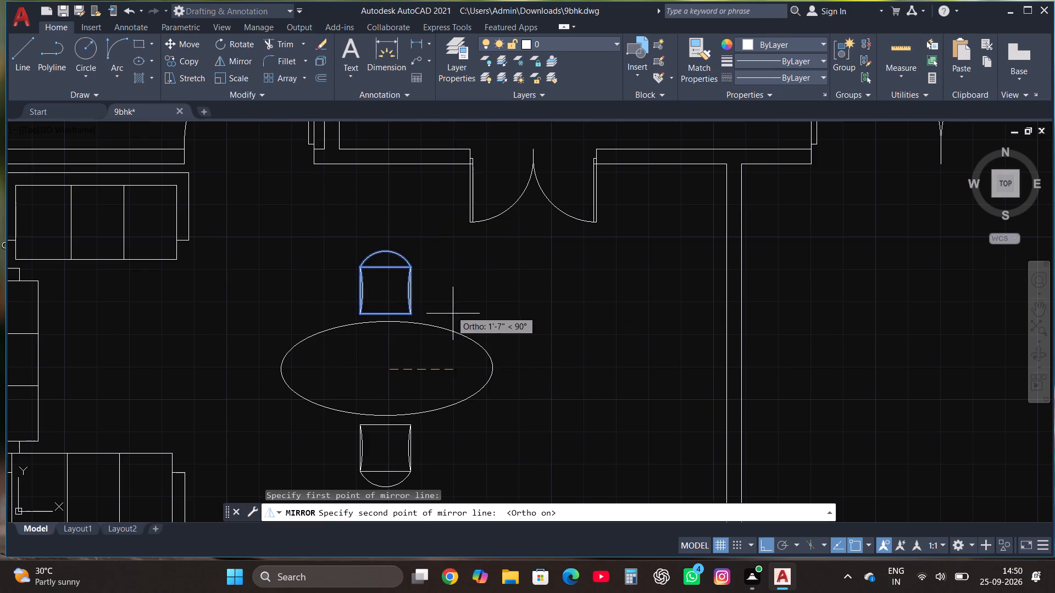
{"action": "left_click", "coordinate": [445, 387]}
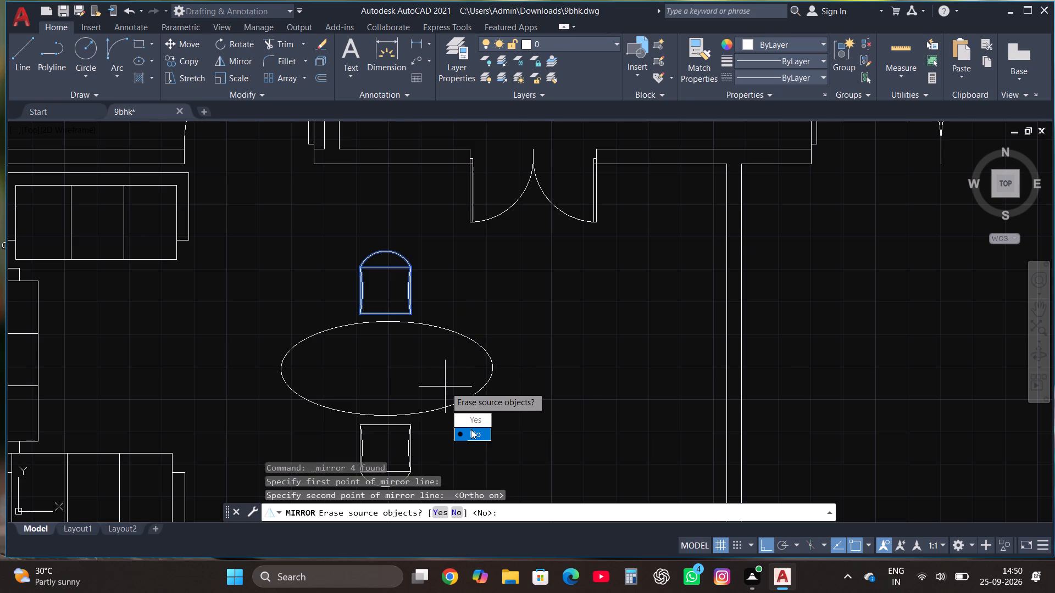
{"action": "left_click_drag", "start_coordinate": [471, 429], "coordinate": [445, 387]}
Copy the north chair straight east into the open floor beyond the oval table.
{"action": "left_click", "coordinate": [424, 314]}
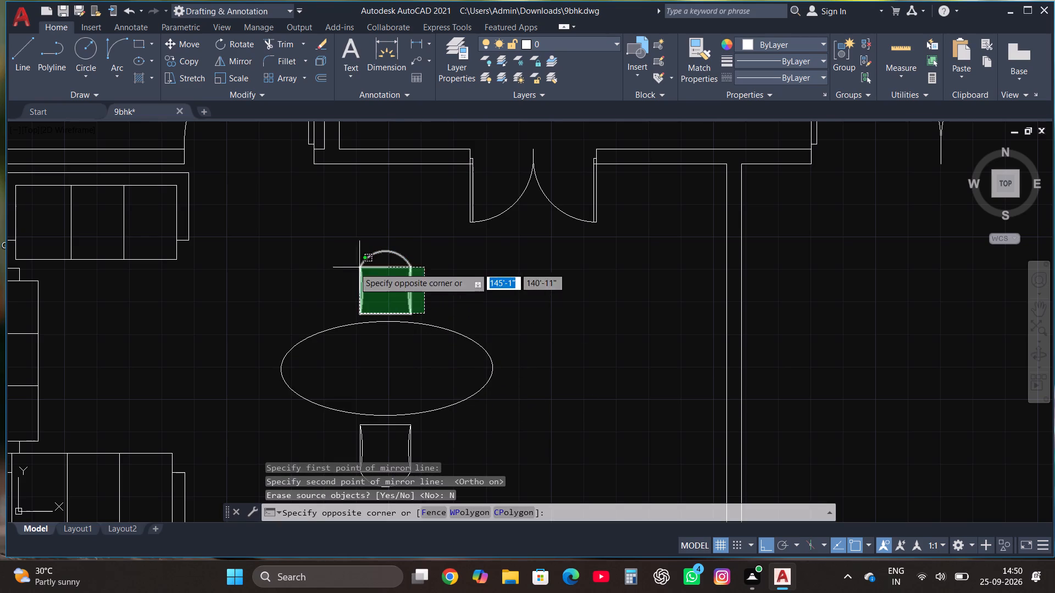
{"action": "left_click", "coordinate": [311, 234]}
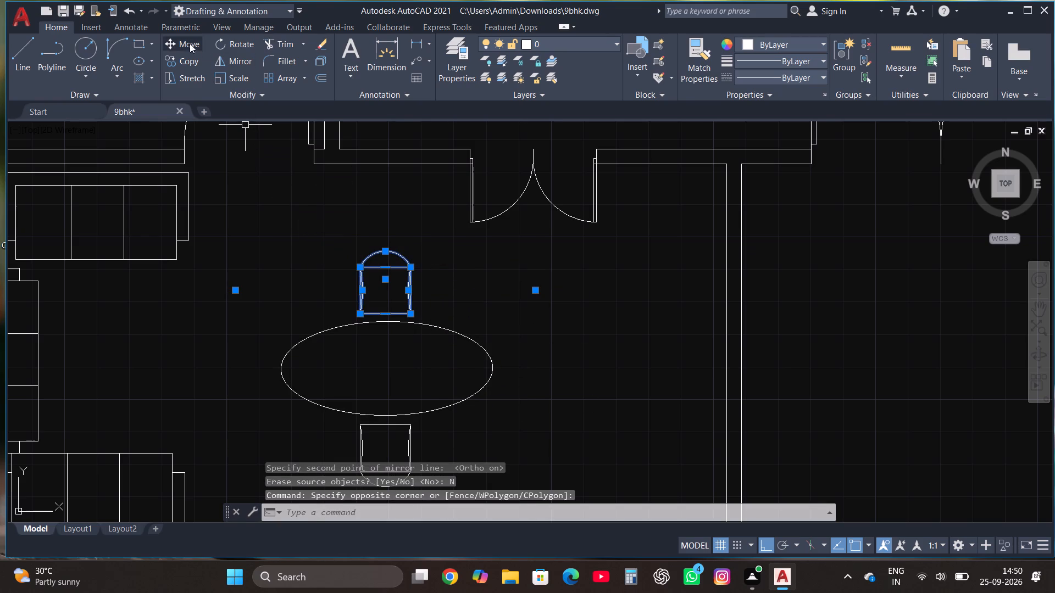
{"action": "left_click", "coordinate": [183, 59]}
{"action": "left_click", "coordinate": [391, 294]}
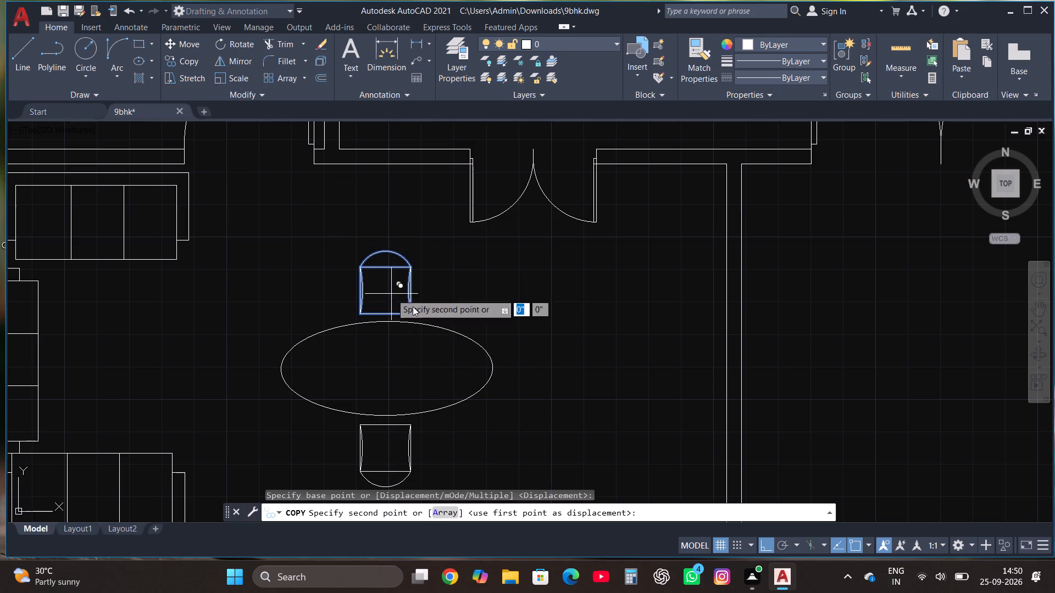
{"action": "left_click", "coordinate": [579, 365]}
Rotate the copied chair a quarter turn clockwise so its backrest faces east.
{"action": "left_click", "coordinate": [609, 337]}
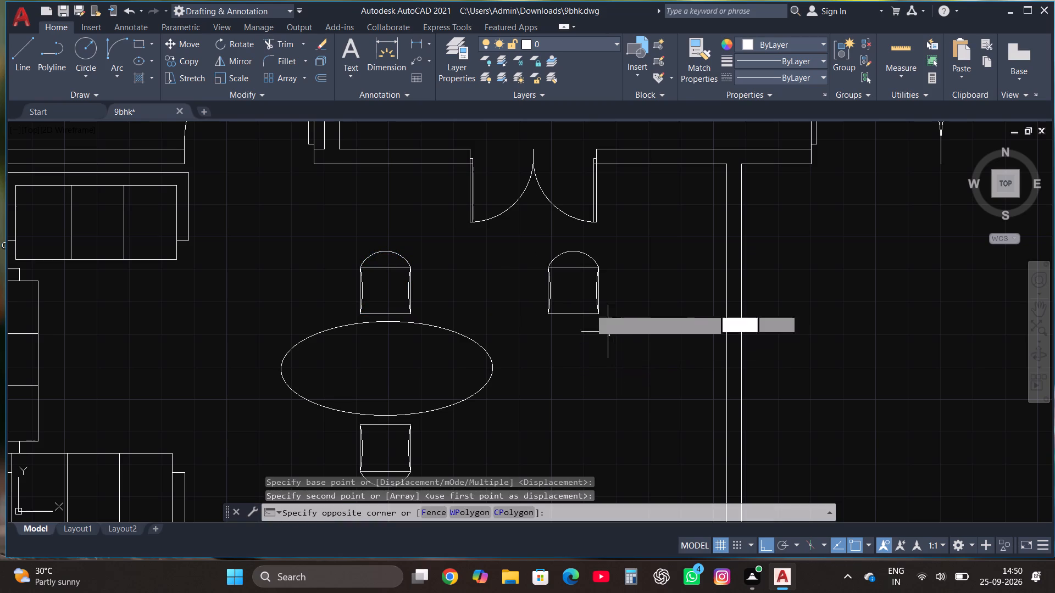
{"action": "left_click", "coordinate": [530, 240]}
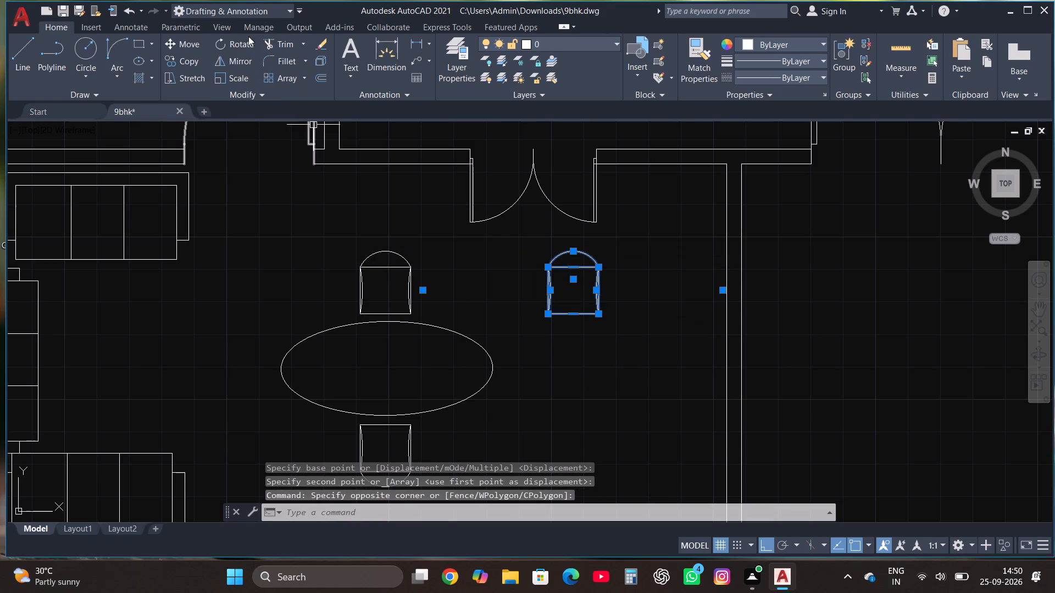
{"action": "left_click", "coordinate": [242, 42]}
{"action": "left_click", "coordinate": [586, 335]}
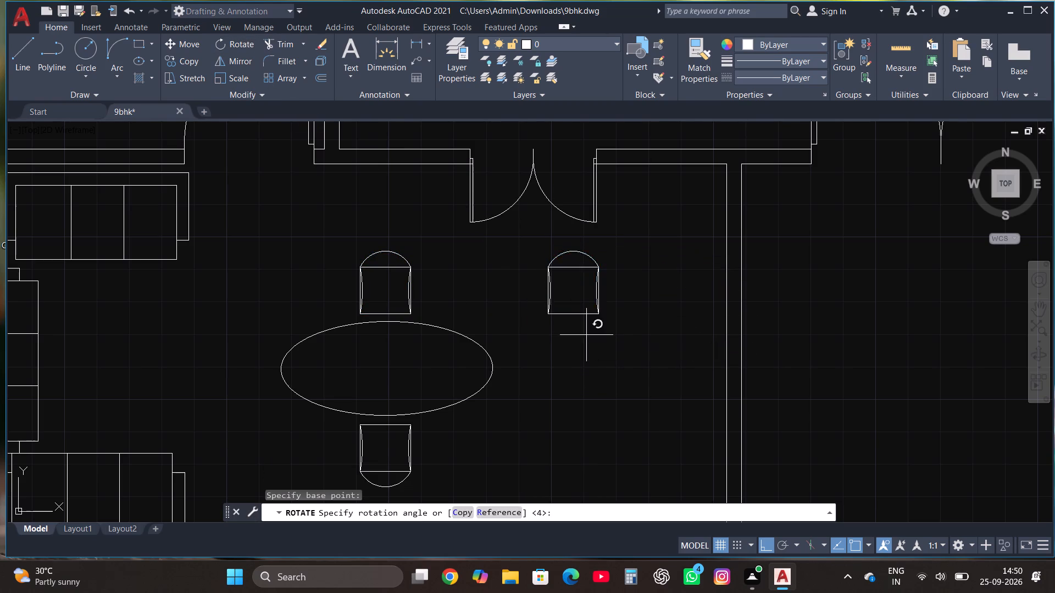
{"action": "left_click", "coordinate": [582, 394]}
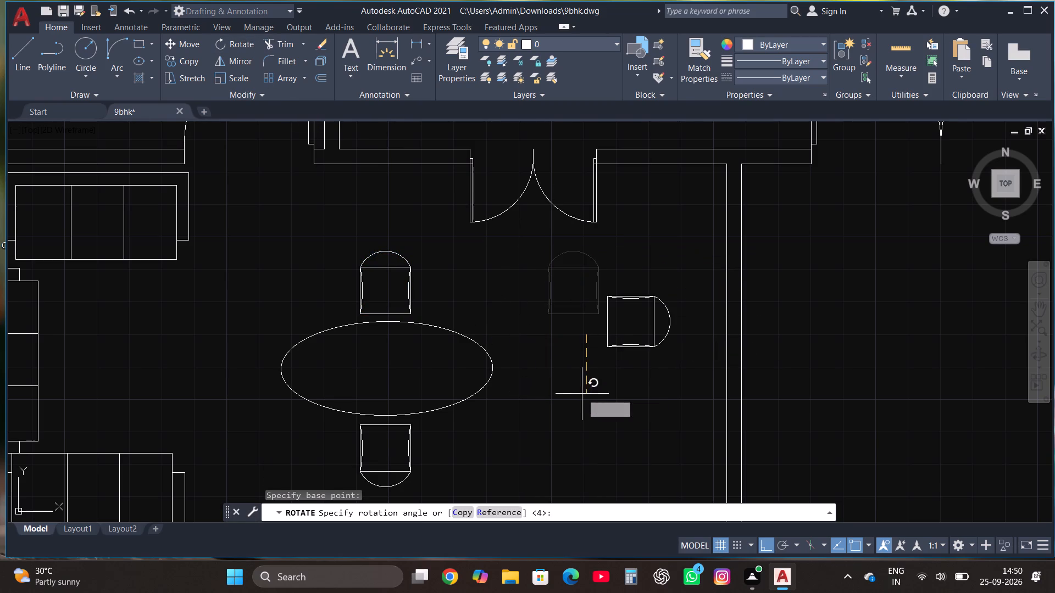
Move the rotated chair southwest to the oval table's east end, centred on the table with Ortho off.
{"action": "left_click", "coordinate": [672, 365]}
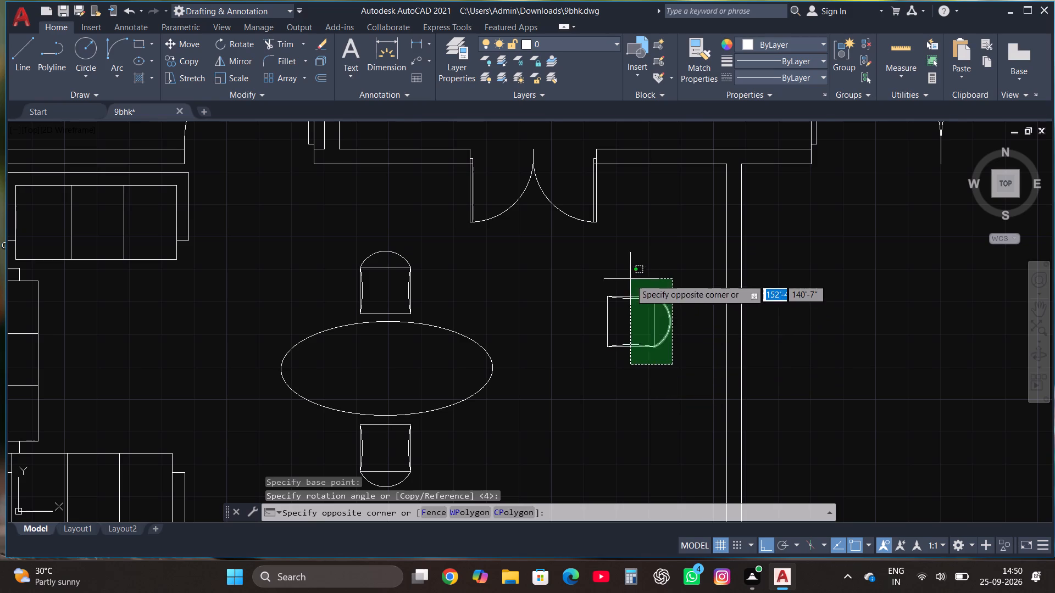
{"action": "left_click", "coordinate": [595, 277]}
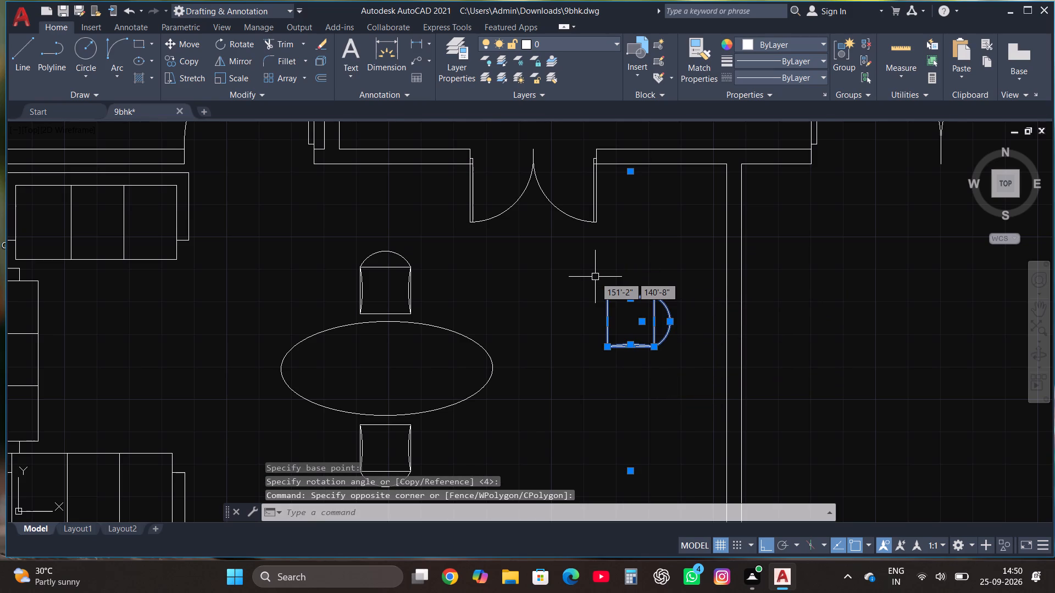
{"action": "left_click", "coordinate": [182, 42]}
{"action": "left_click", "coordinate": [617, 326]}
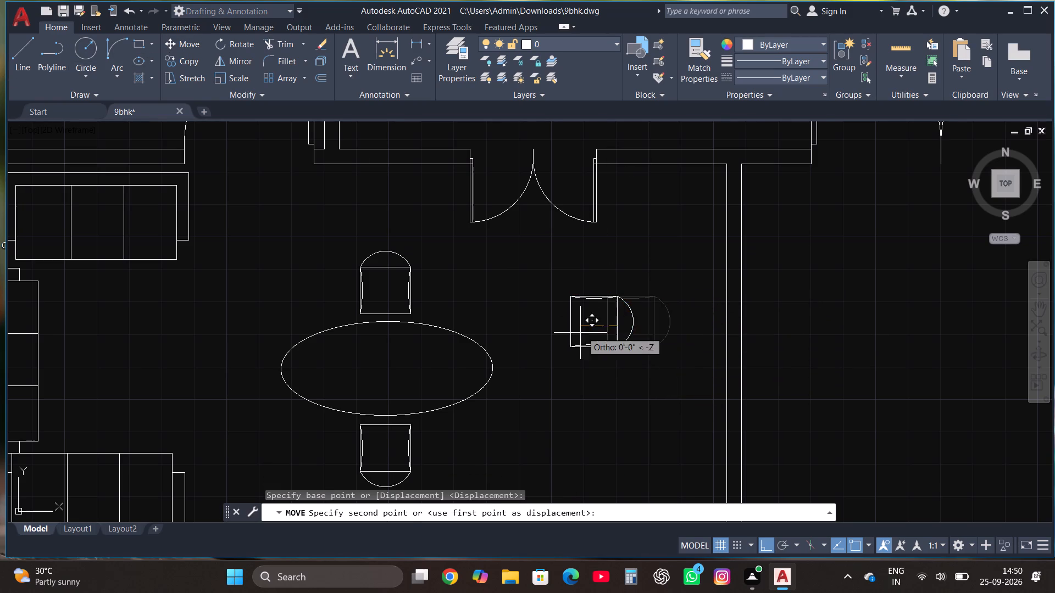
{"action": "key", "text": "F8"}
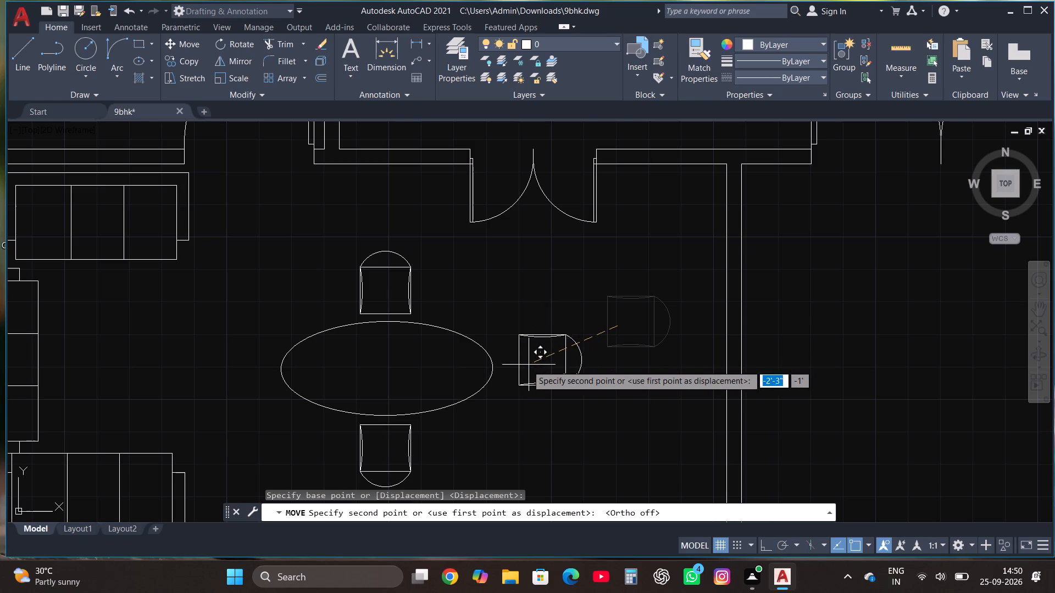
{"action": "left_click", "coordinate": [512, 372]}
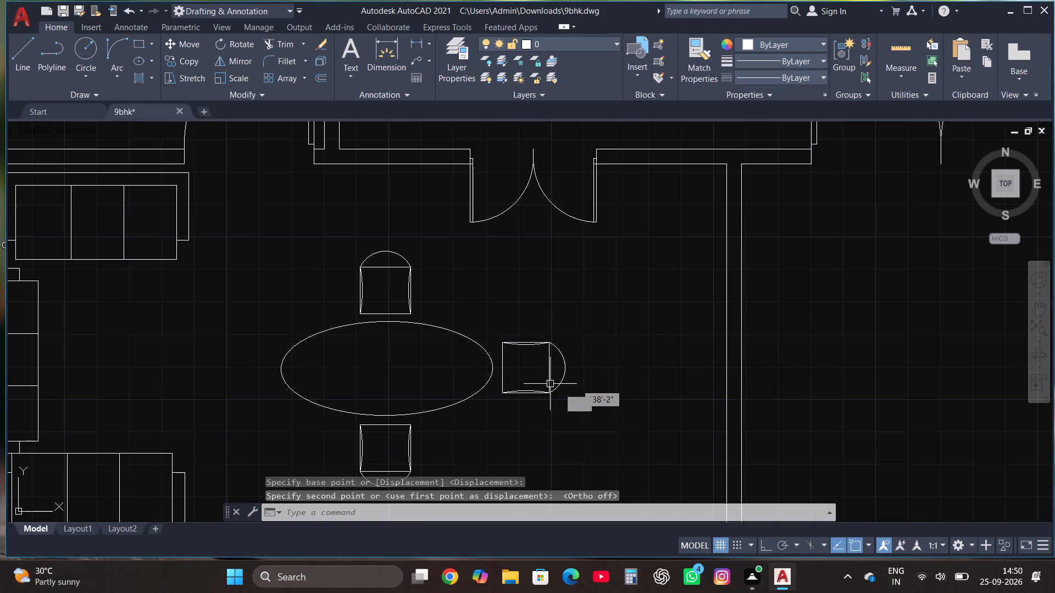
Mirror the east chair across the oval table's north-south centre line to the west end, with Ortho on, keeping the original.
{"action": "left_click", "coordinate": [578, 405]}
{"action": "left_click", "coordinate": [497, 315]}
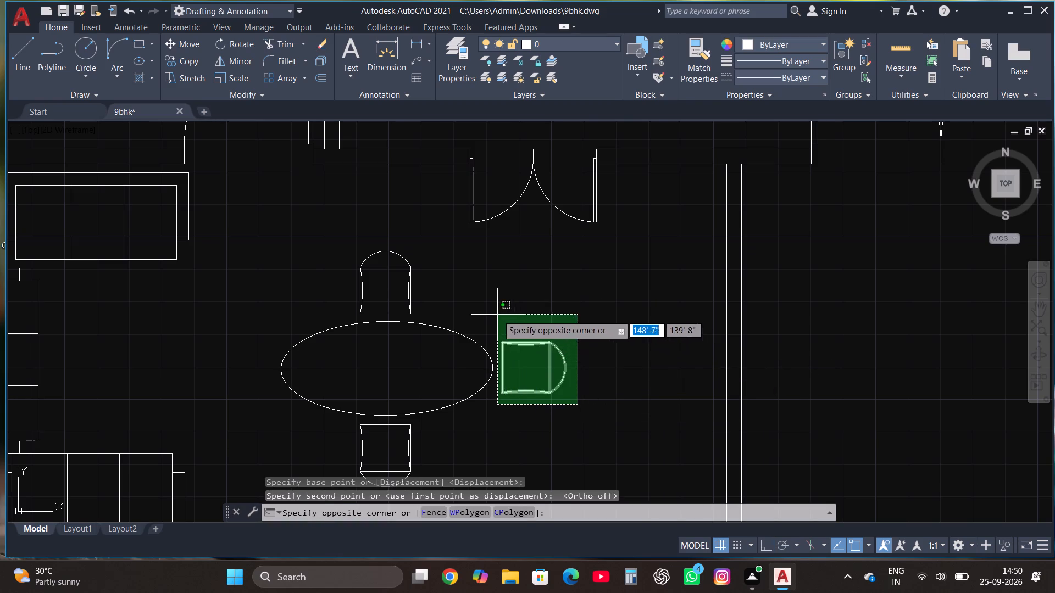
{"action": "left_click", "coordinate": [229, 61]}
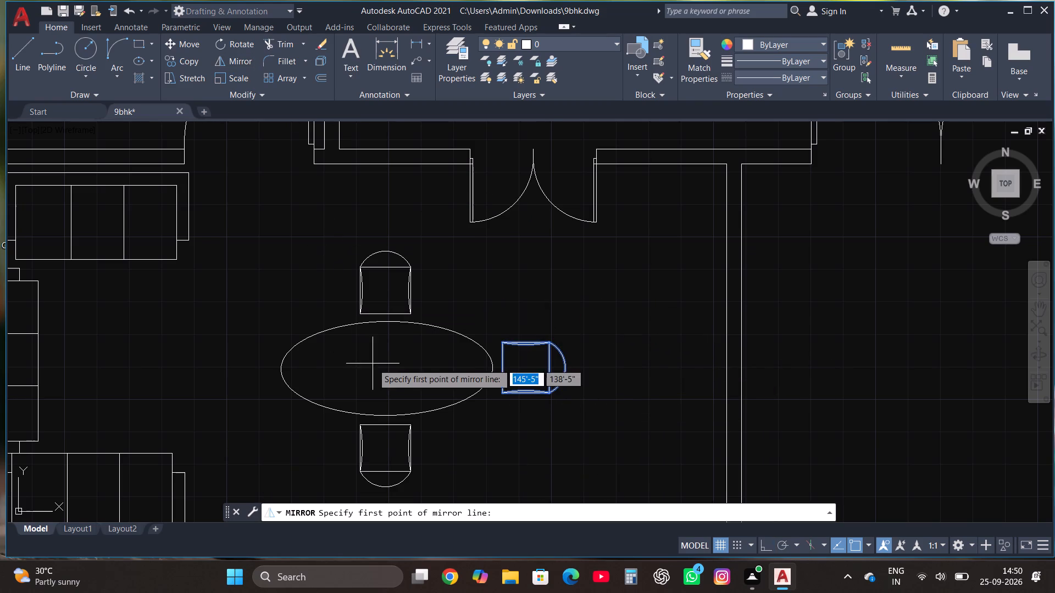
{"action": "left_click", "coordinate": [379, 364]}
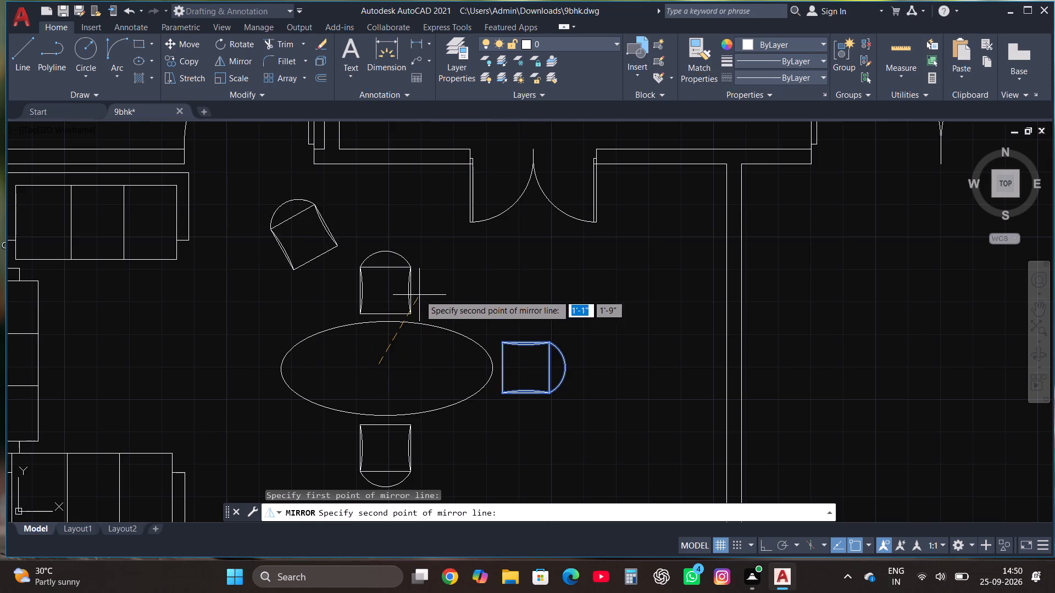
{"action": "key", "text": "F8"}
{"action": "left_click", "coordinate": [435, 277]}
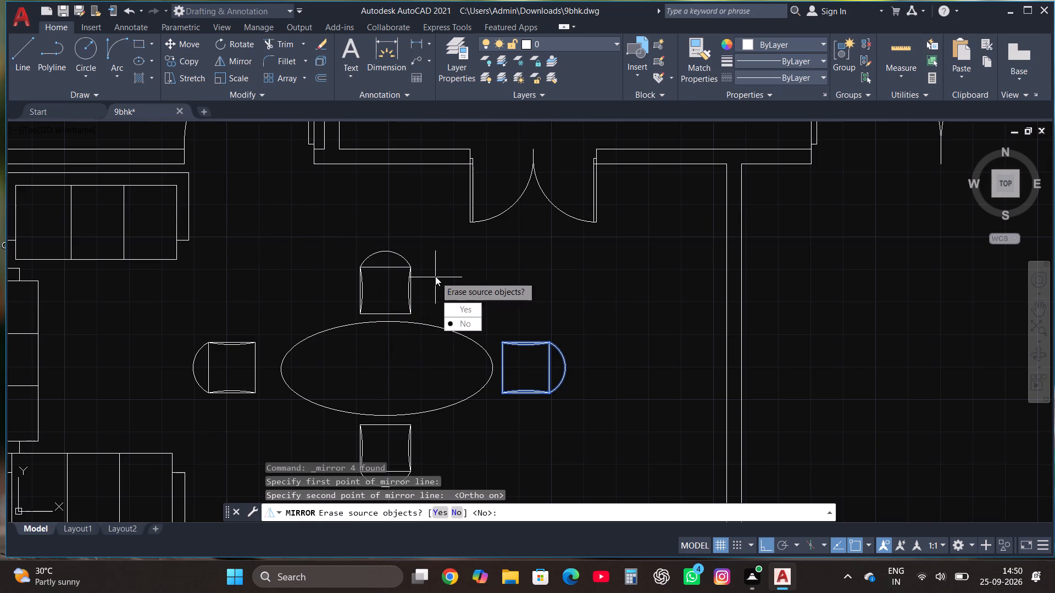
{"action": "left_click", "coordinate": [468, 328]}
Move the mirrored west chair a few inches straight east, closer to the oval table's west end.
{"action": "left_click", "coordinate": [259, 401]}
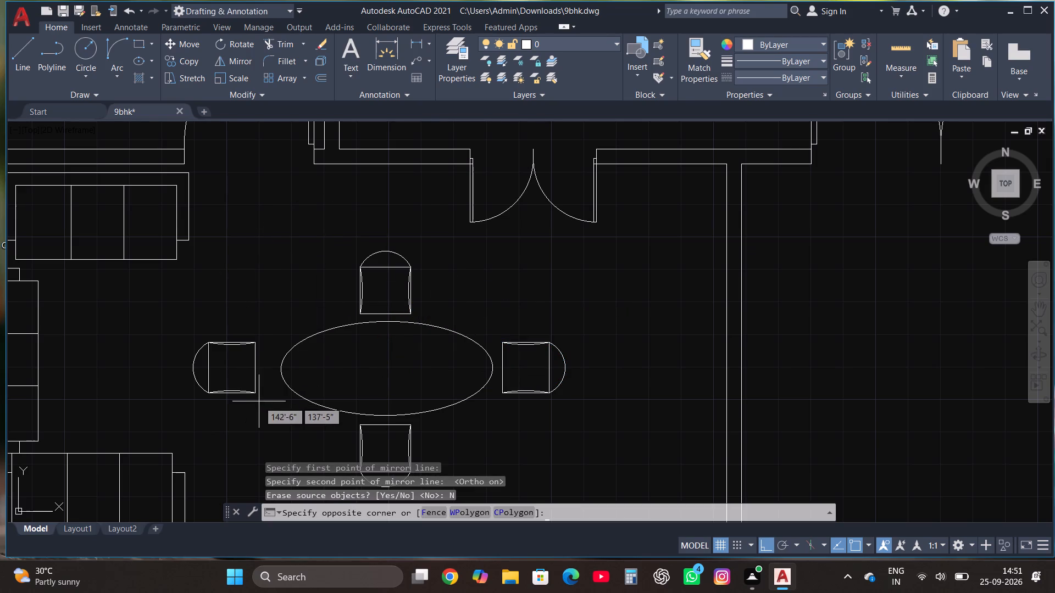
{"action": "left_click", "coordinate": [196, 331]}
{"action": "left_click", "coordinate": [192, 43]}
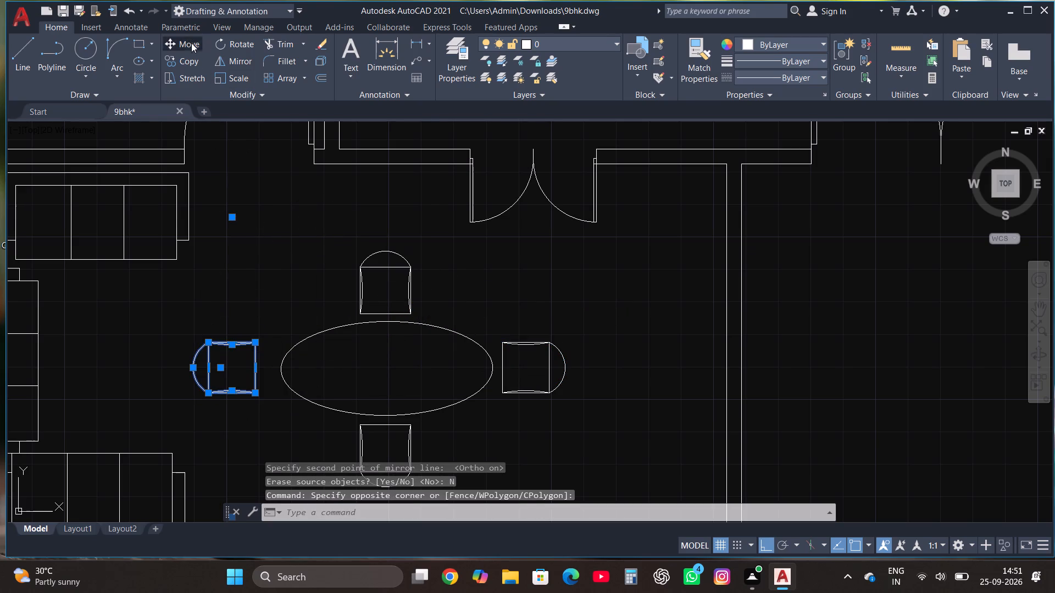
{"action": "left_click", "coordinate": [236, 364]}
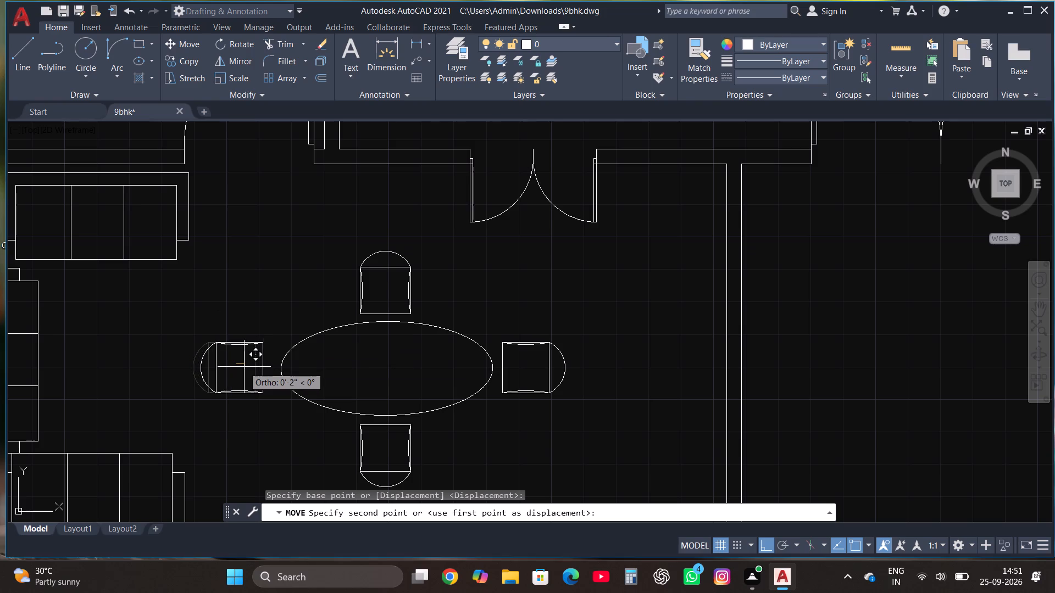
{"action": "left_click", "coordinate": [249, 367]}
Draw a thin rectangle about 7" by 4'-2" against the inner face of the dining and sofa room's east wall.
{"action": "scroll", "coordinate": [488, 313], "scroll_direction": "down", "scroll_amount": 2}
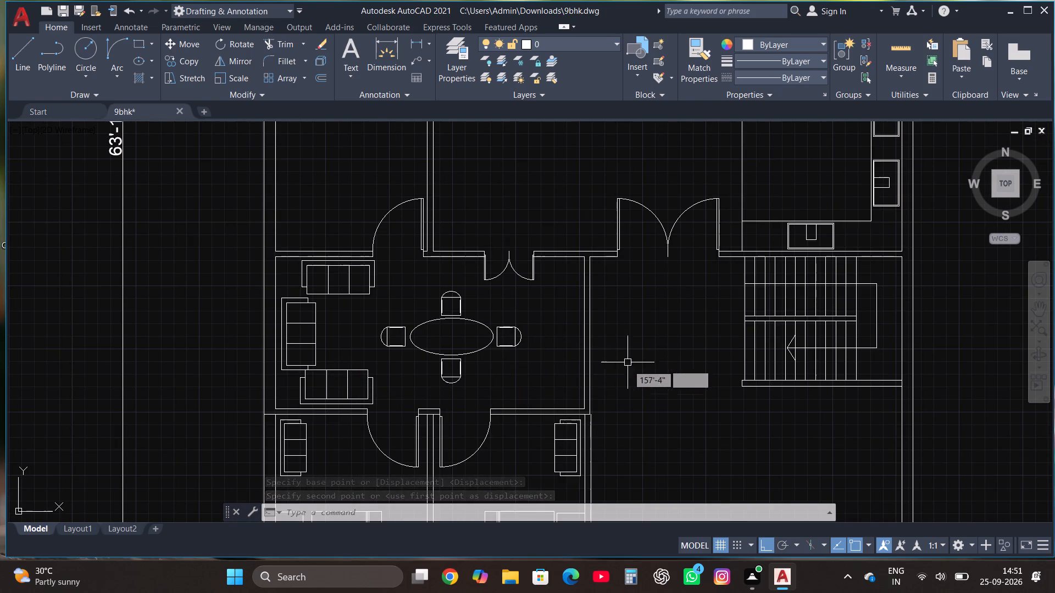
{"action": "scroll", "coordinate": [418, 327], "scroll_direction": "down", "scroll_amount": 2}
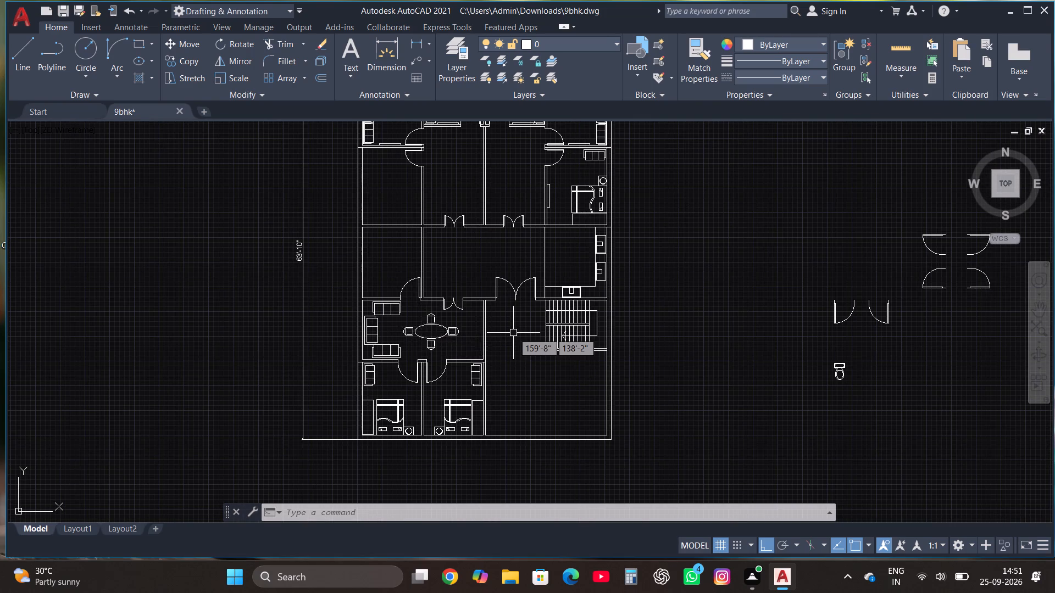
{"action": "scroll", "coordinate": [513, 333], "scroll_direction": "up", "scroll_amount": 2}
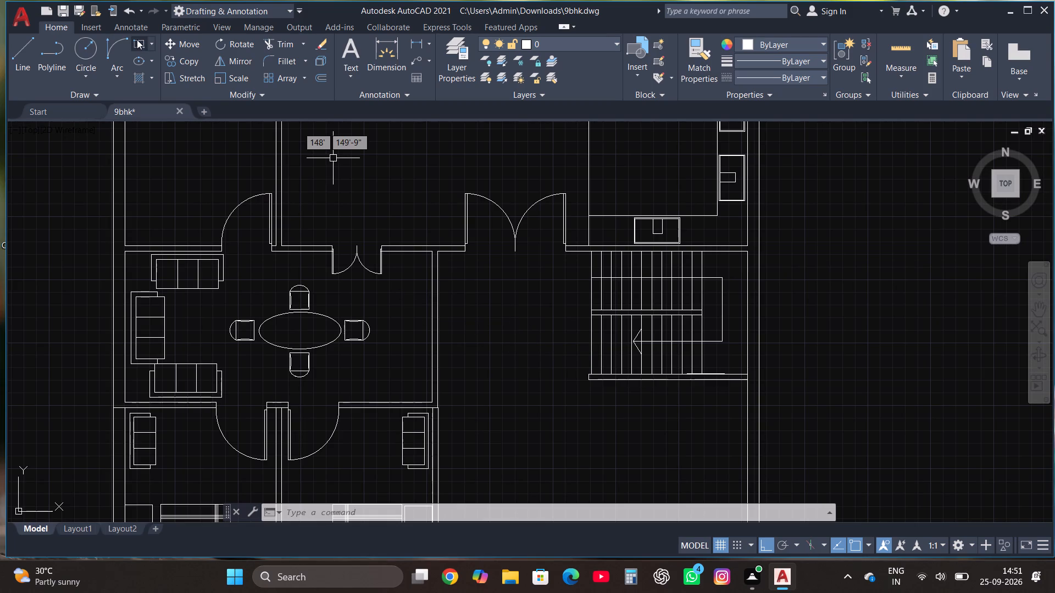
{"action": "left_click", "coordinate": [137, 40]}
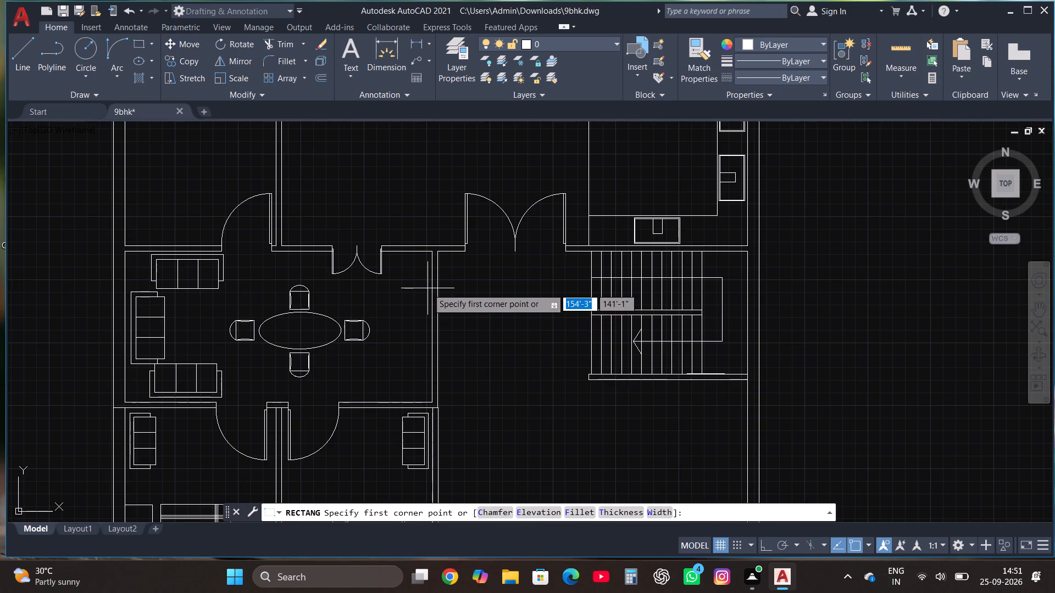
{"action": "left_click", "coordinate": [430, 296]}
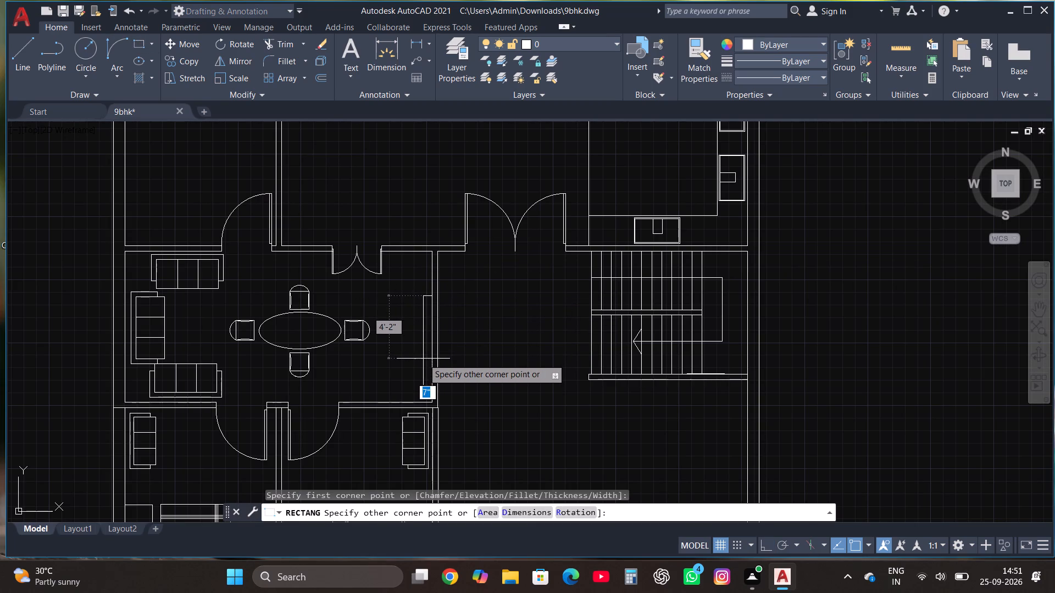
{"action": "left_click", "coordinate": [423, 359]}
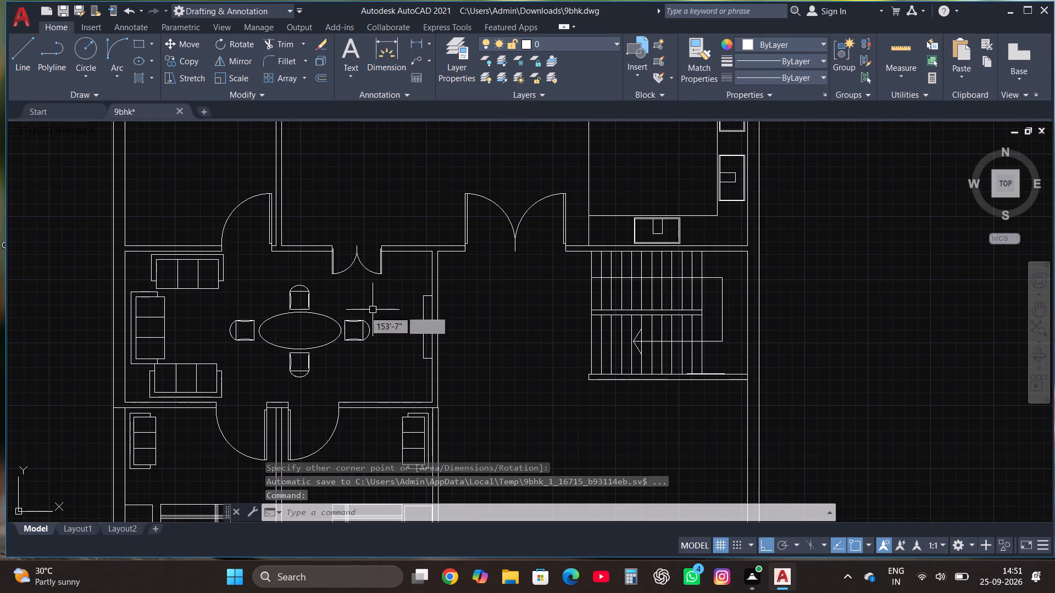
Draw a thin horizontal rectangle against the southwest bedroom's north wall, between the sofa and the door.
{"action": "scroll", "coordinate": [462, 254], "scroll_direction": "down", "scroll_amount": 1}
{"action": "scroll", "coordinate": [285, 375], "scroll_direction": "up", "scroll_amount": 3}
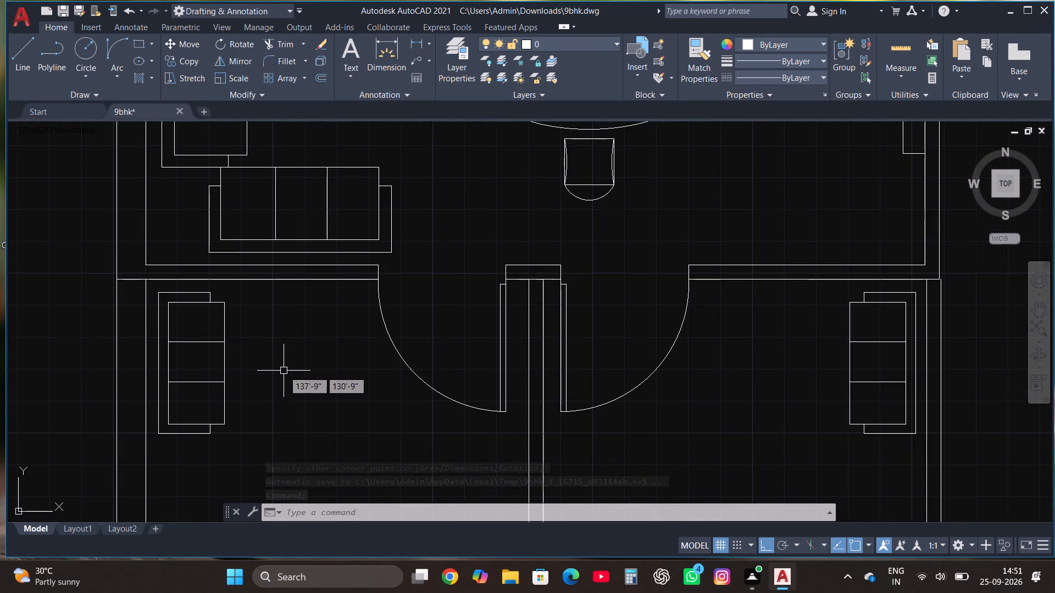
{"action": "left_click", "coordinate": [135, 43]}
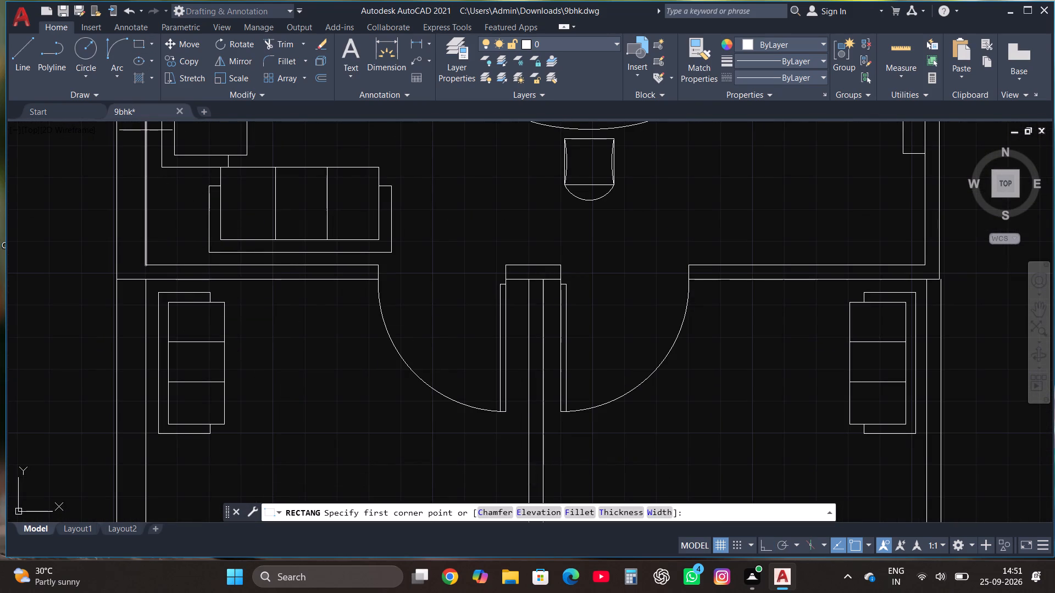
{"action": "left_click", "coordinate": [245, 278]}
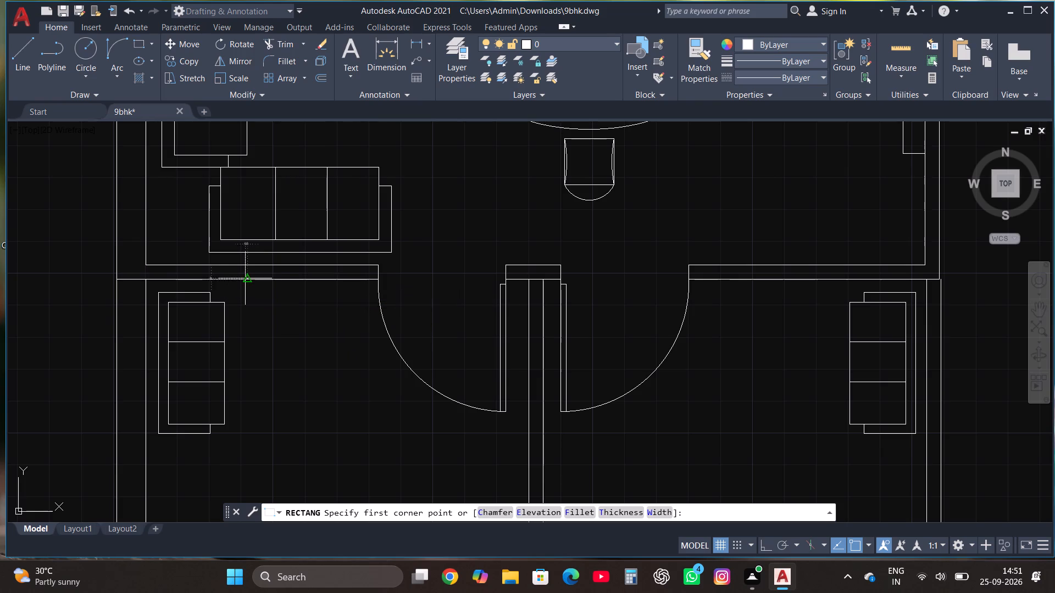
{"action": "left_click", "coordinate": [354, 291]}
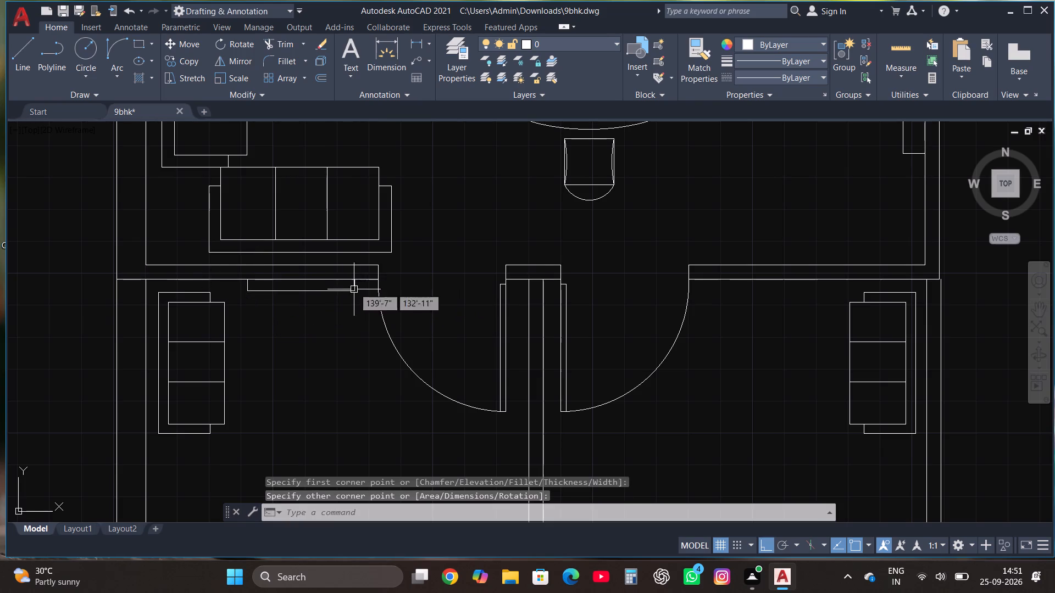
Draw a matching thin rectangle against the north wall of the adjoining southern bedroom to the east, between its door and sofa.
{"action": "left_click", "coordinate": [135, 44]}
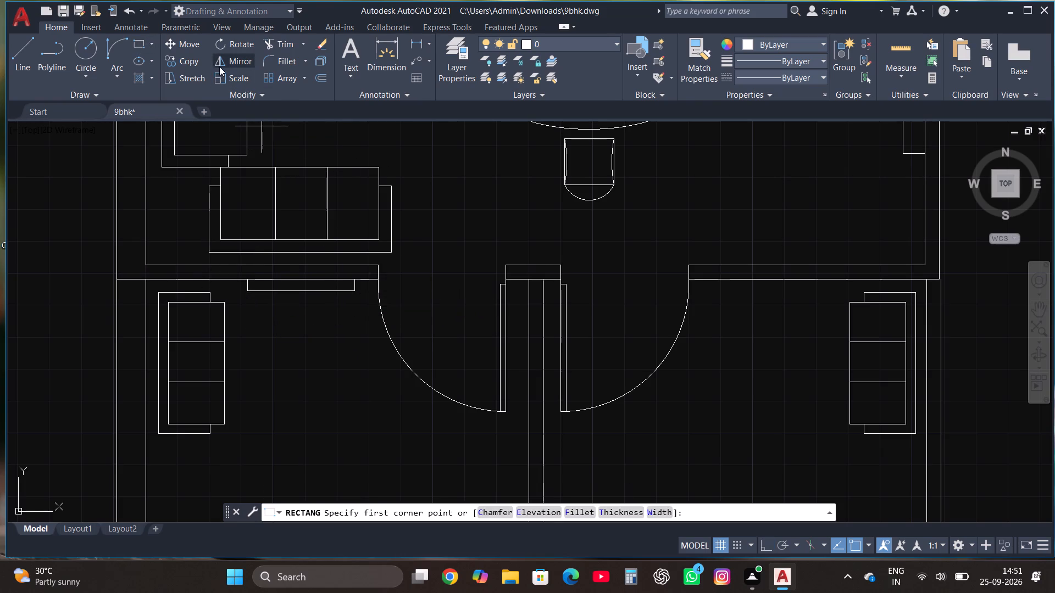
{"action": "scroll", "coordinate": [0, 211], "scroll_direction": "down", "scroll_amount": 2}
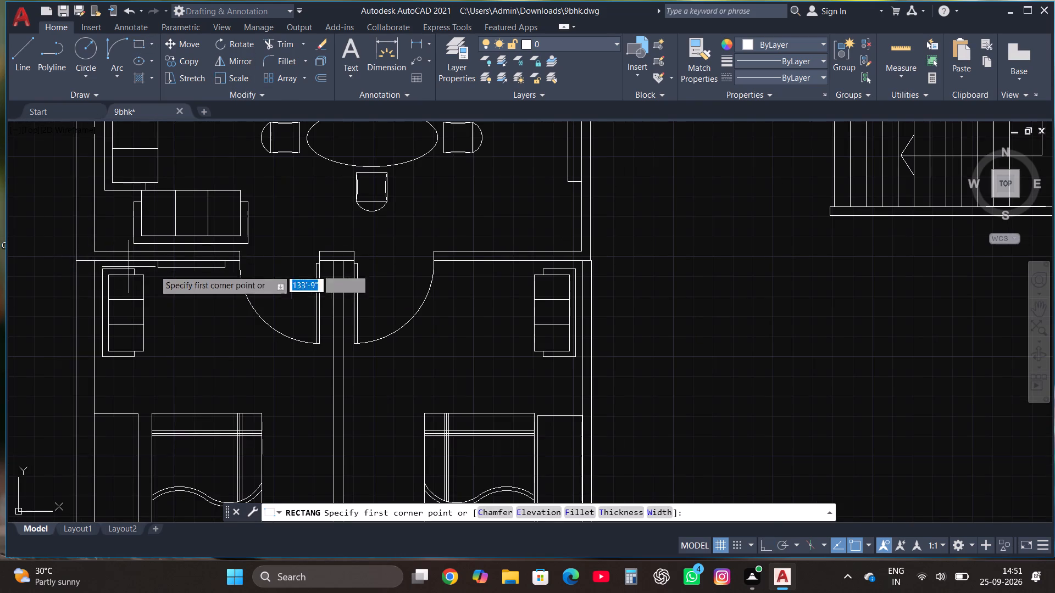
{"action": "scroll", "coordinate": [178, 295], "scroll_direction": "down", "scroll_amount": 1}
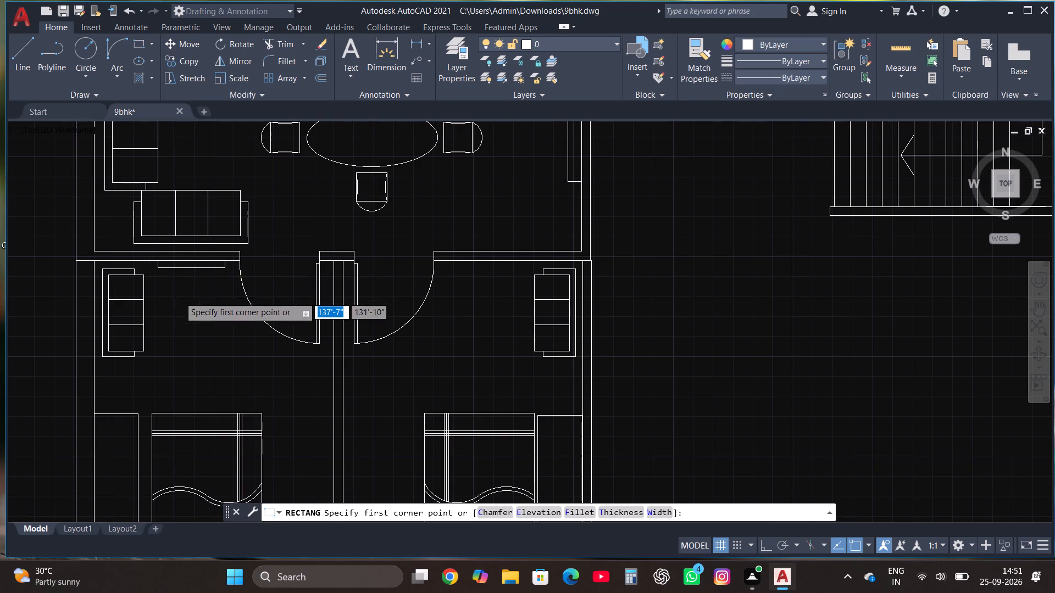
{"action": "scroll", "coordinate": [386, 271], "scroll_direction": "up", "scroll_amount": 3}
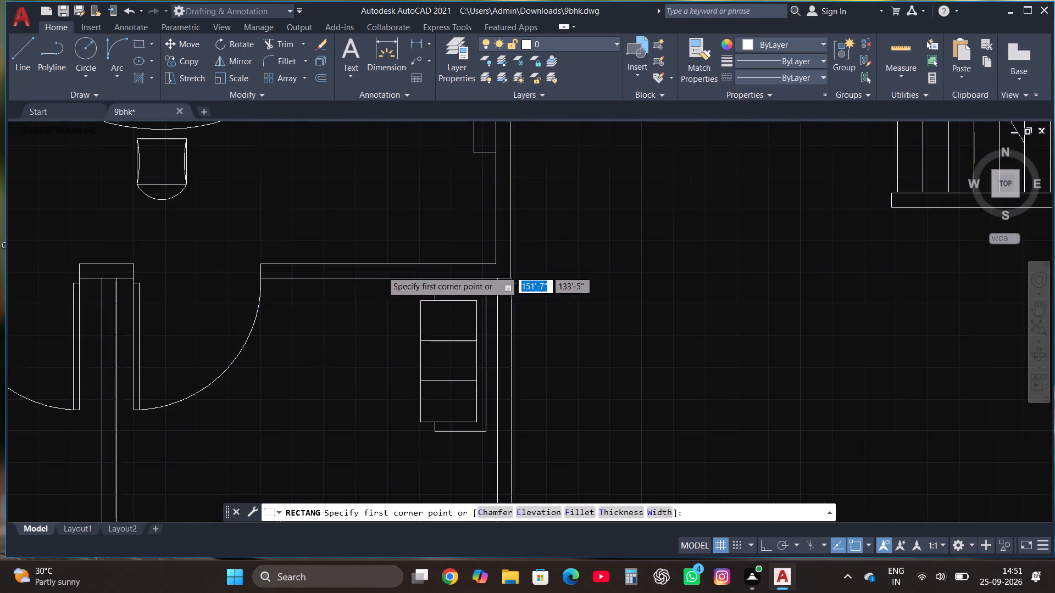
{"action": "scroll", "coordinate": [291, 288], "scroll_direction": "up", "scroll_amount": 1}
{"action": "left_click", "coordinate": [177, 282]}
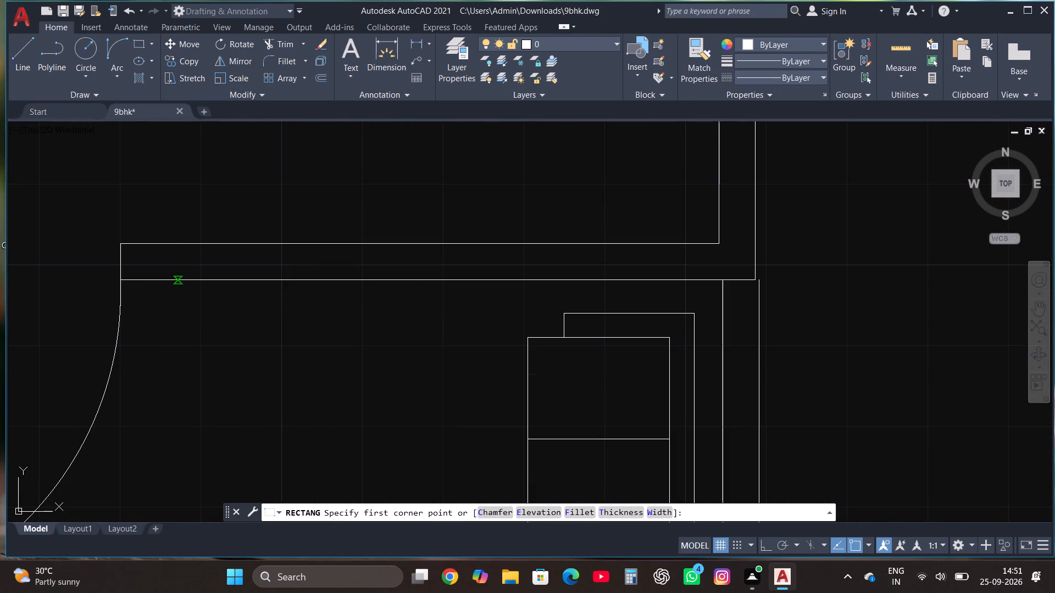
{"action": "left_click", "coordinate": [456, 303]}
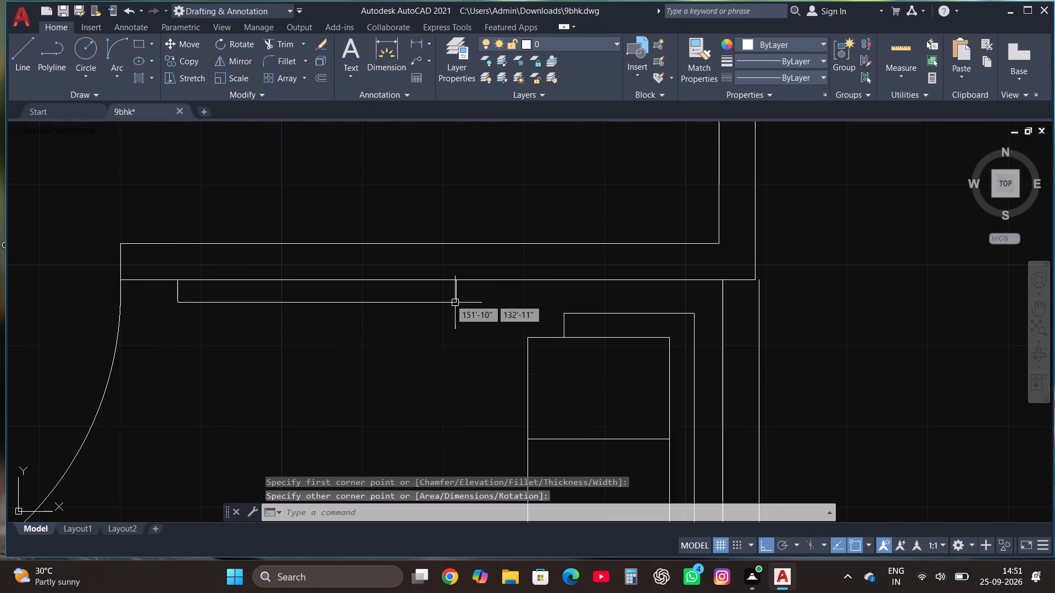
Copy the east bedroom's bed, pillows, bedside table and wardrobe straight west into the empty space outside the plan.
{"action": "scroll", "coordinate": [436, 330], "scroll_direction": "down", "scroll_amount": 5}
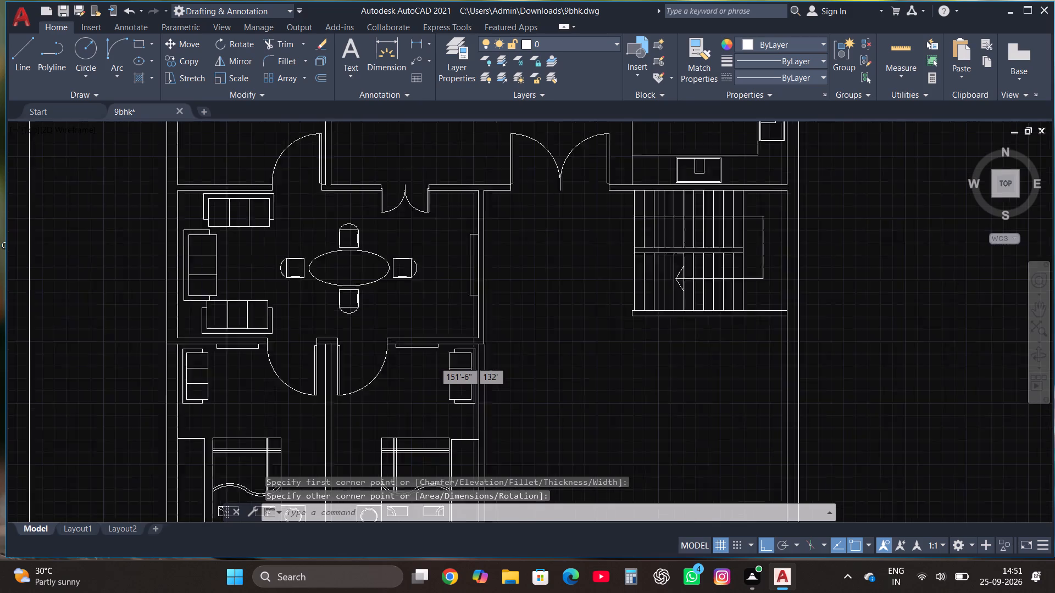
{"action": "scroll", "coordinate": [436, 375], "scroll_direction": "down", "scroll_amount": 1}
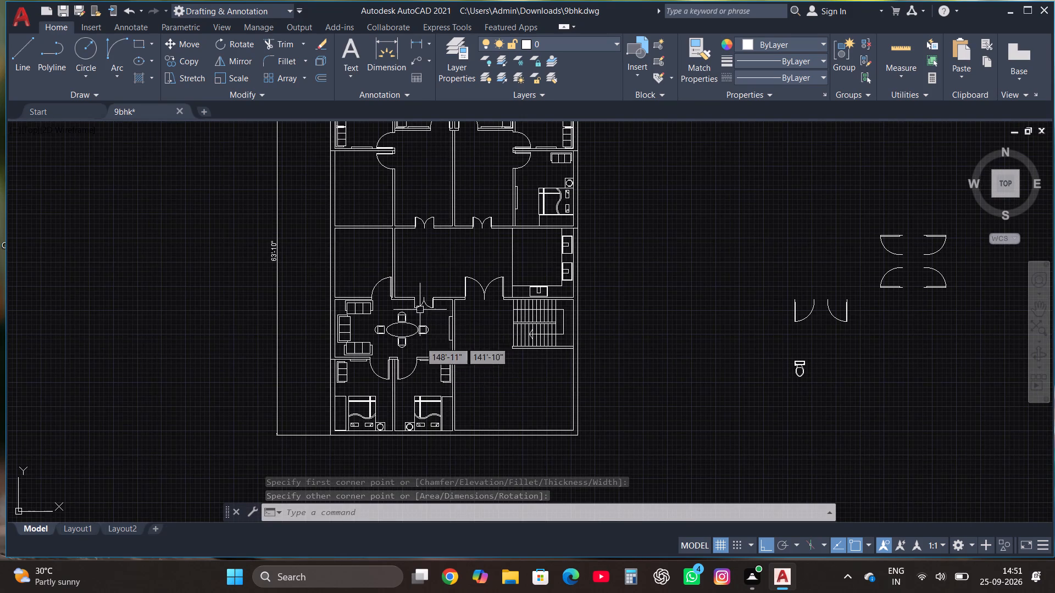
{"action": "scroll", "coordinate": [414, 402], "scroll_direction": "down", "scroll_amount": 1}
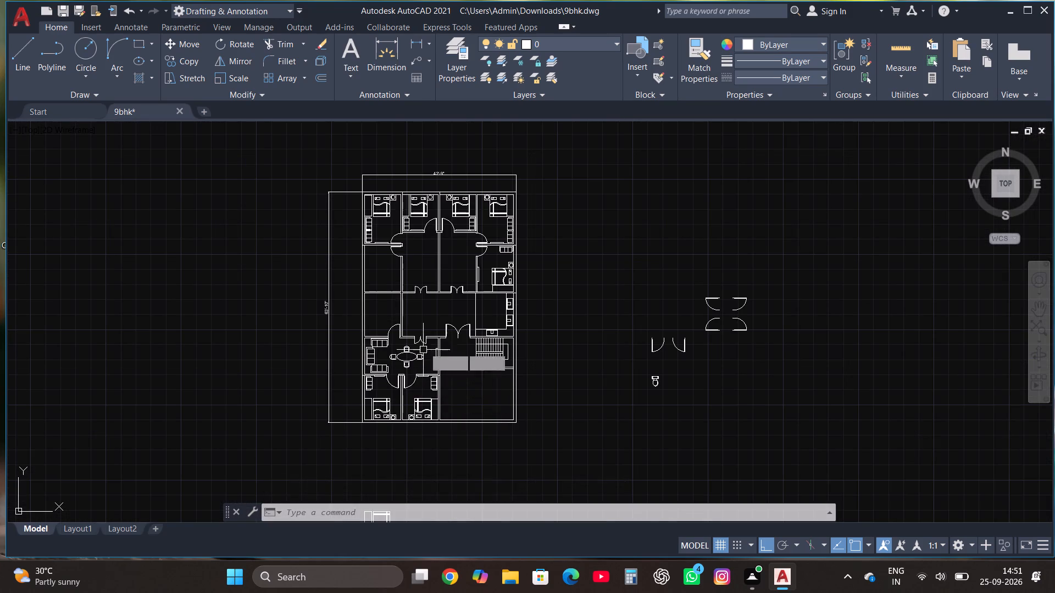
{"action": "scroll", "coordinate": [515, 275], "scroll_direction": "up", "scroll_amount": 3}
{"action": "scroll", "coordinate": [463, 322], "scroll_direction": "up", "scroll_amount": 1}
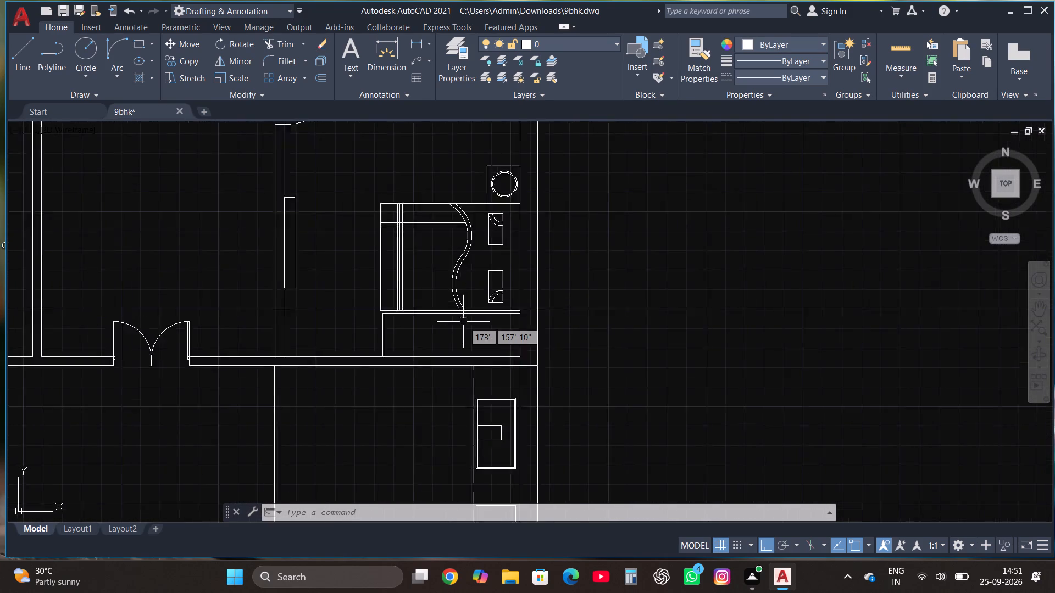
{"action": "scroll", "coordinate": [463, 322], "scroll_direction": "up", "scroll_amount": 1}
{"action": "left_click", "coordinate": [481, 347]}
{"action": "scroll", "coordinate": [476, 344], "scroll_direction": "down", "scroll_amount": 1}
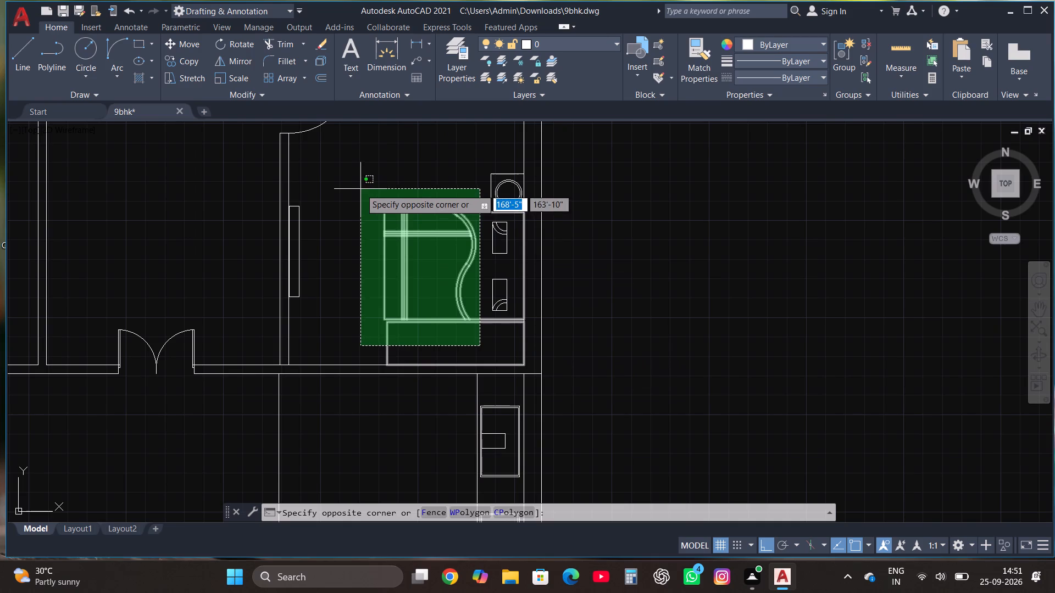
{"action": "left_click", "coordinate": [360, 189]}
{"action": "left_click", "coordinate": [515, 329]}
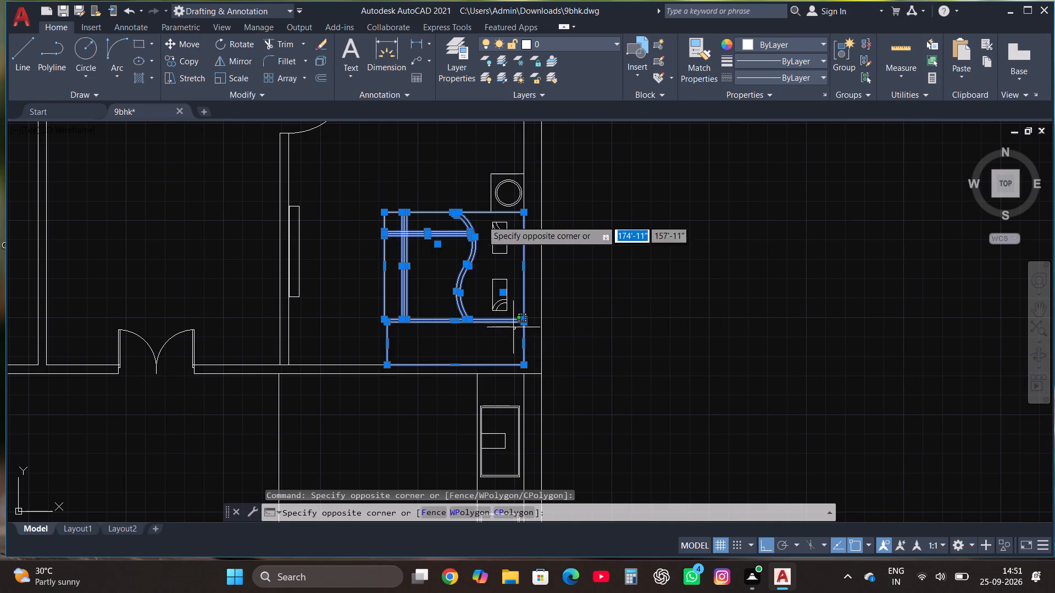
{"action": "left_click", "coordinate": [462, 156]}
{"action": "left_click", "coordinate": [185, 58]}
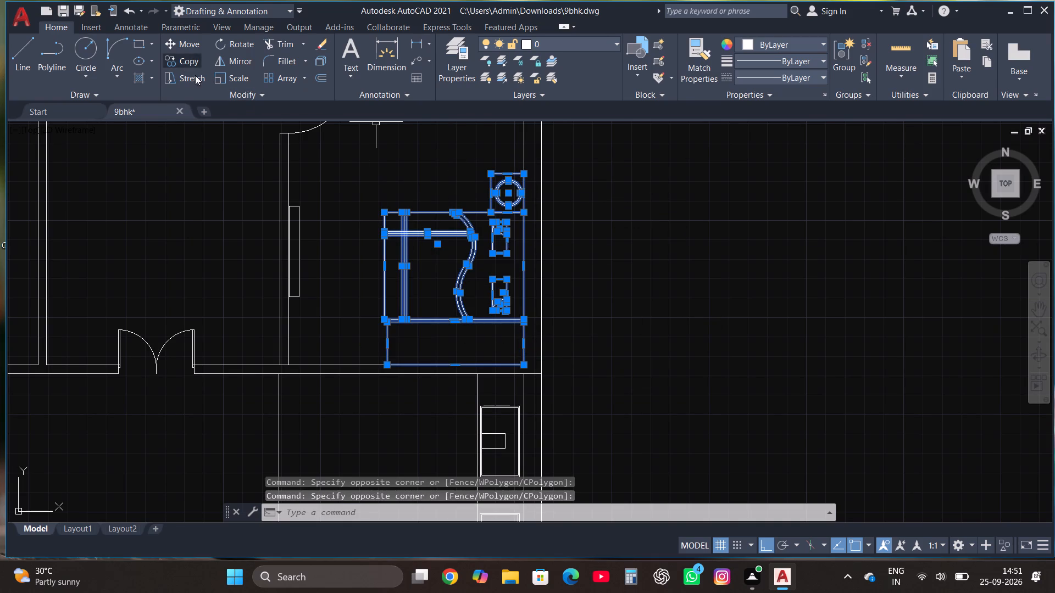
{"action": "left_click", "coordinate": [467, 289]}
{"action": "scroll", "coordinate": [465, 286], "scroll_direction": "down", "scroll_amount": 4}
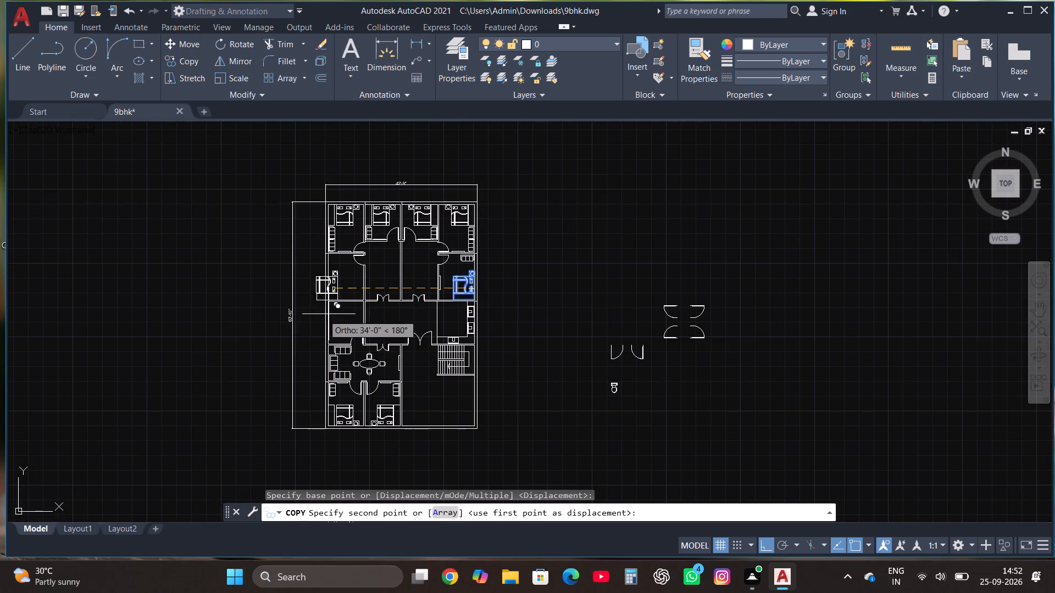
{"action": "left_click", "coordinate": [226, 319]}
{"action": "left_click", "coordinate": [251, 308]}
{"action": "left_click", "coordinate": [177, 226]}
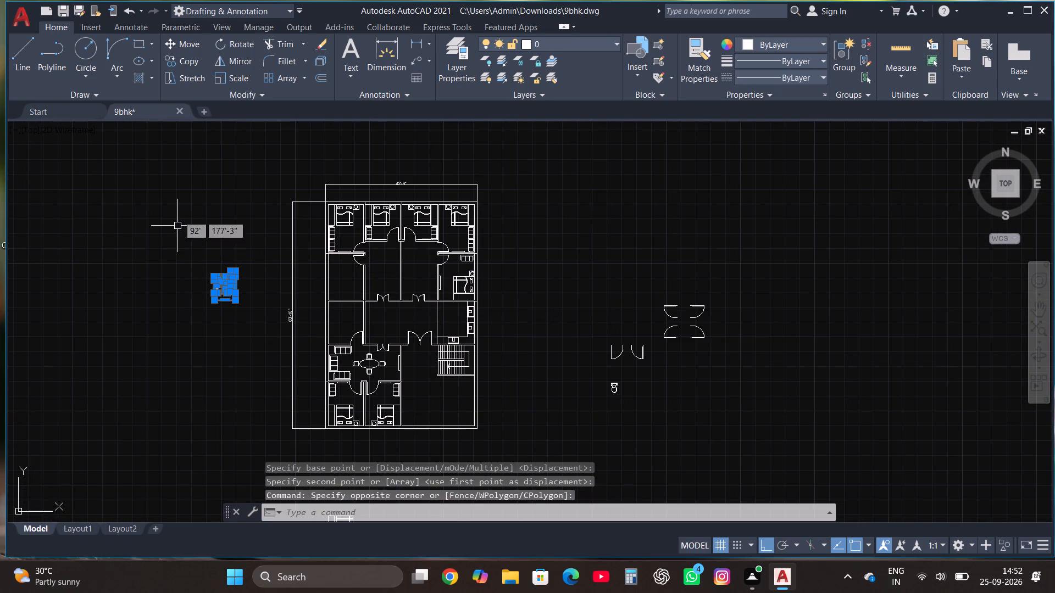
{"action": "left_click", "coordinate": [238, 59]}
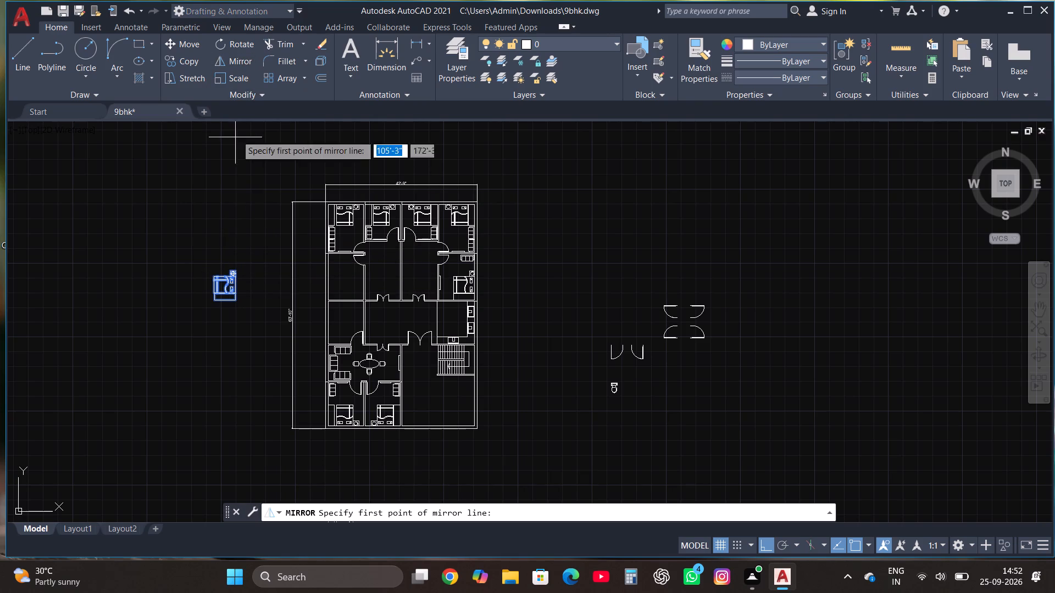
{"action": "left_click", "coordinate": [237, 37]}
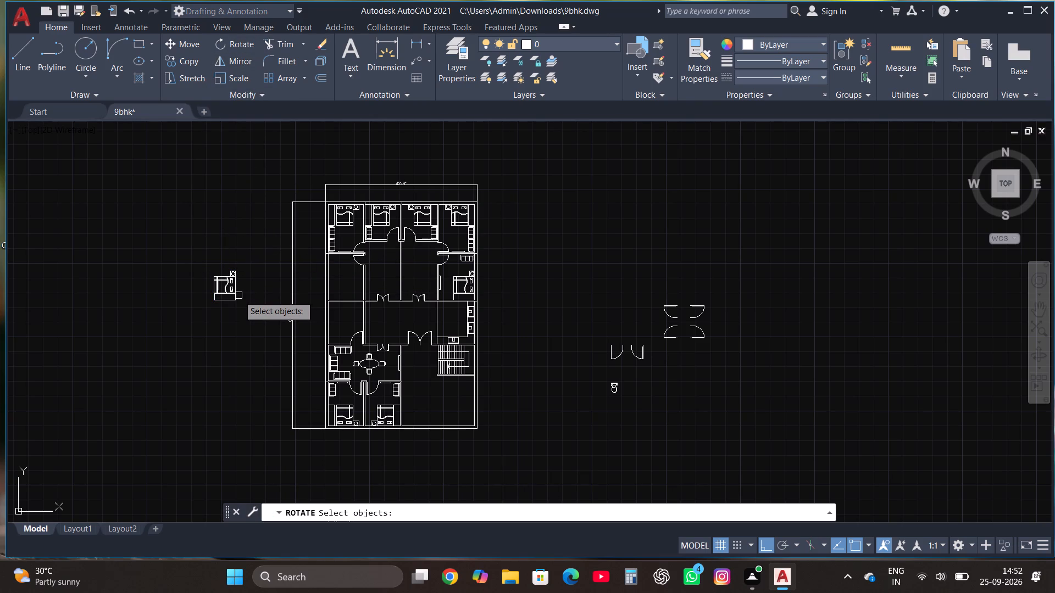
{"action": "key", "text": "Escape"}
Mirror the copied bed, pillows, bedside table and wardrobe outside the plan about a vertical line, erasing the source objects.
{"action": "left_click_drag", "start_coordinate": [242, 316], "coordinate": [239, 305]}
{"action": "left_click", "coordinate": [184, 232]}
{"action": "scroll", "coordinate": [210, 309], "scroll_direction": "up", "scroll_amount": 3}
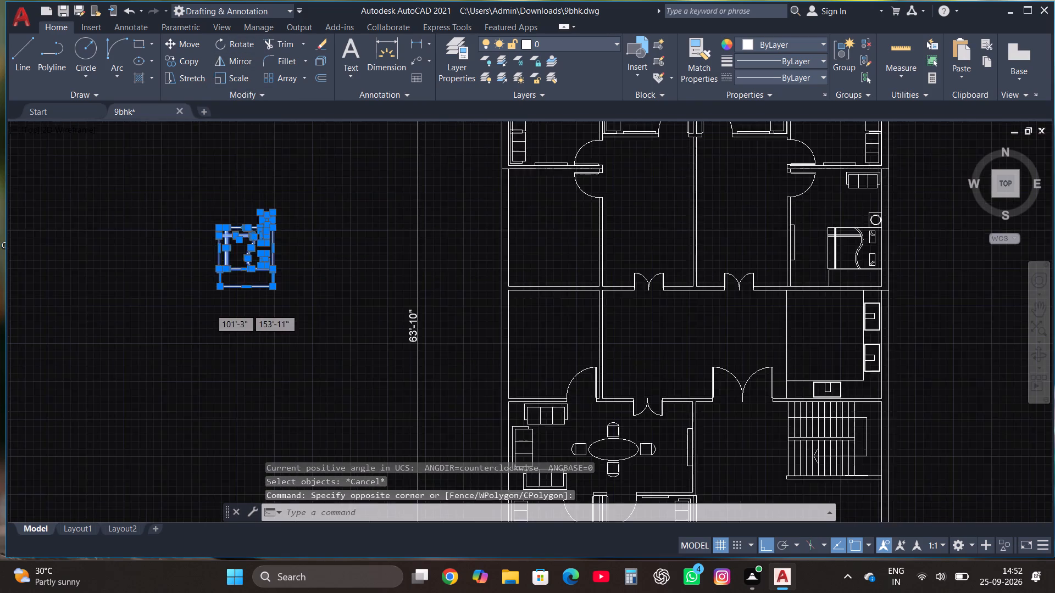
{"action": "left_click", "coordinate": [237, 60]}
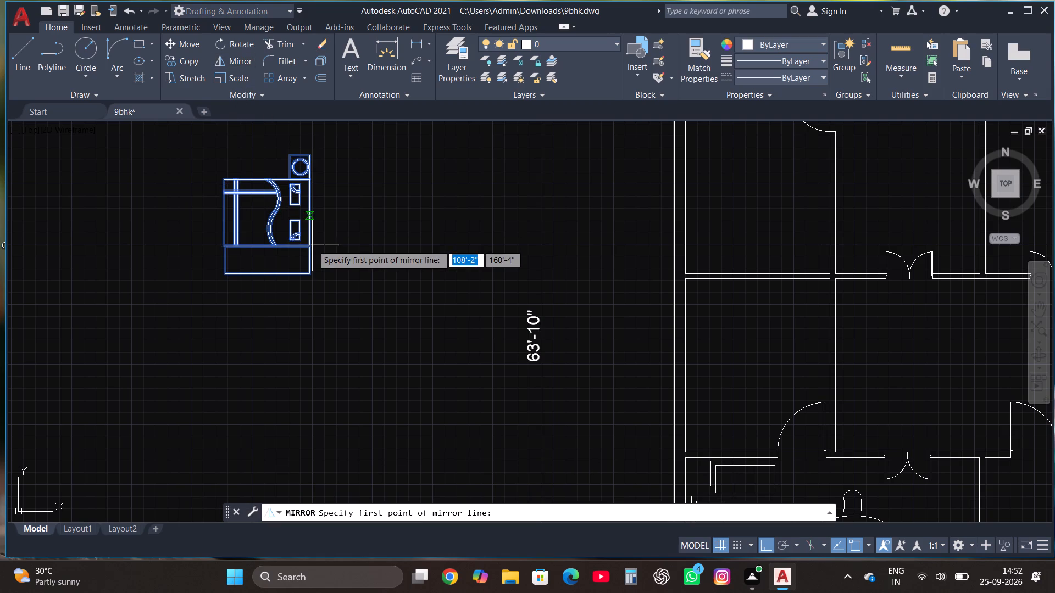
{"action": "left_click", "coordinate": [327, 223]}
{"action": "left_click", "coordinate": [319, 298]}
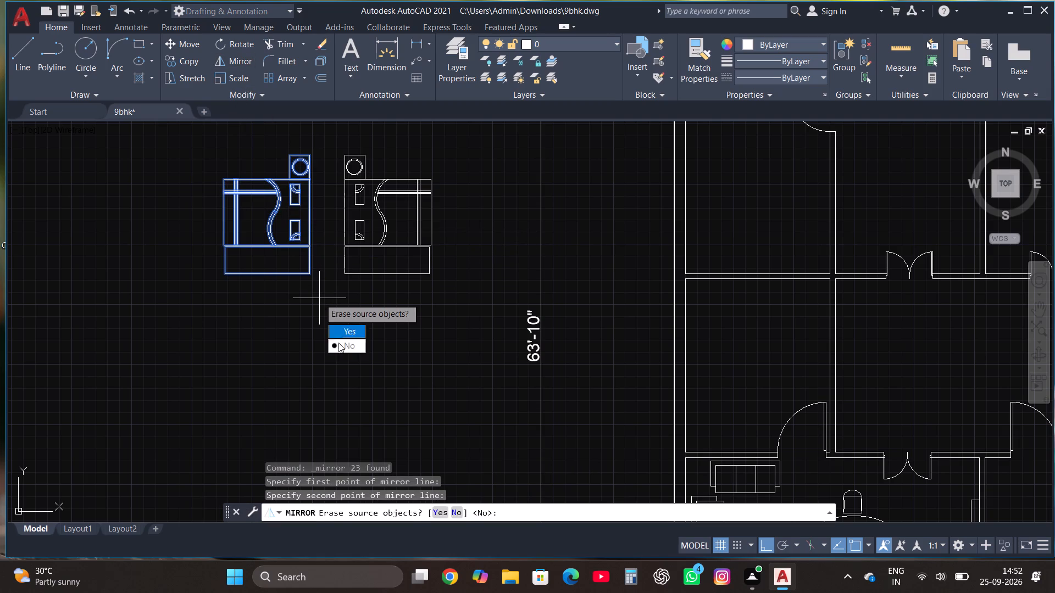
{"action": "left_click_drag", "start_coordinate": [348, 329], "coordinate": [319, 298]}
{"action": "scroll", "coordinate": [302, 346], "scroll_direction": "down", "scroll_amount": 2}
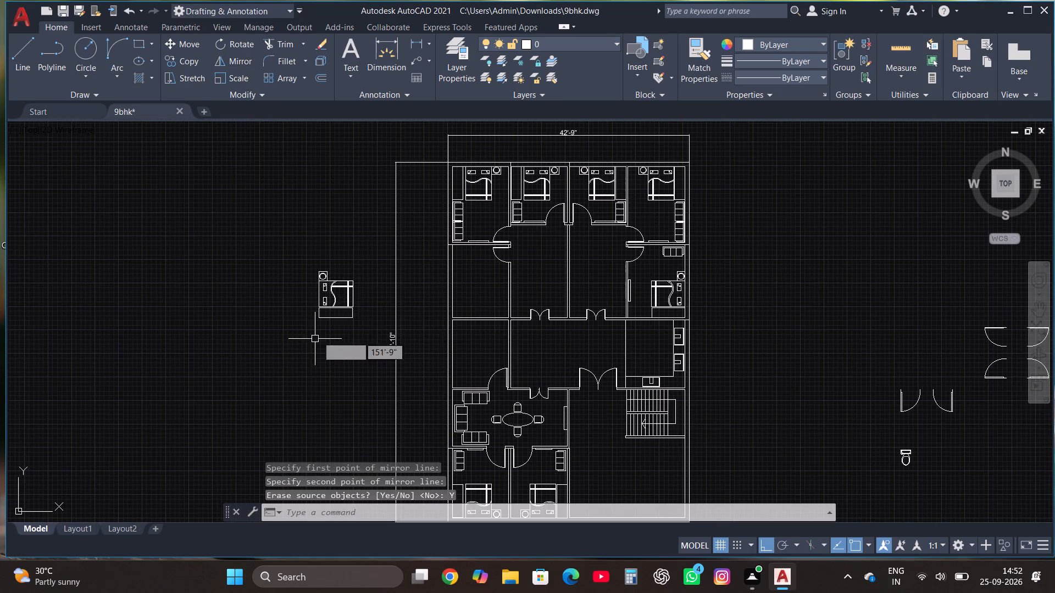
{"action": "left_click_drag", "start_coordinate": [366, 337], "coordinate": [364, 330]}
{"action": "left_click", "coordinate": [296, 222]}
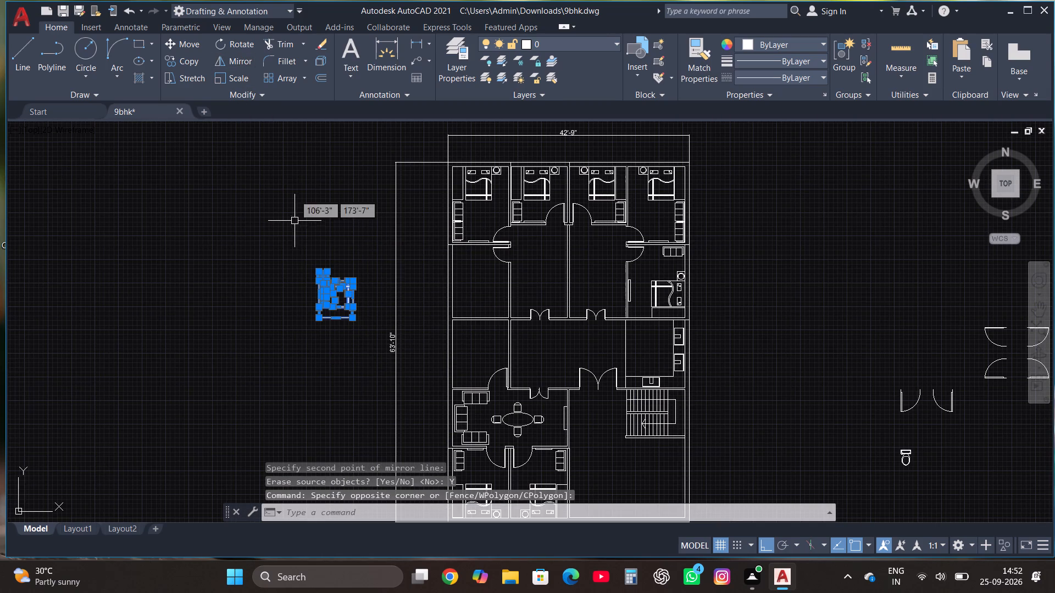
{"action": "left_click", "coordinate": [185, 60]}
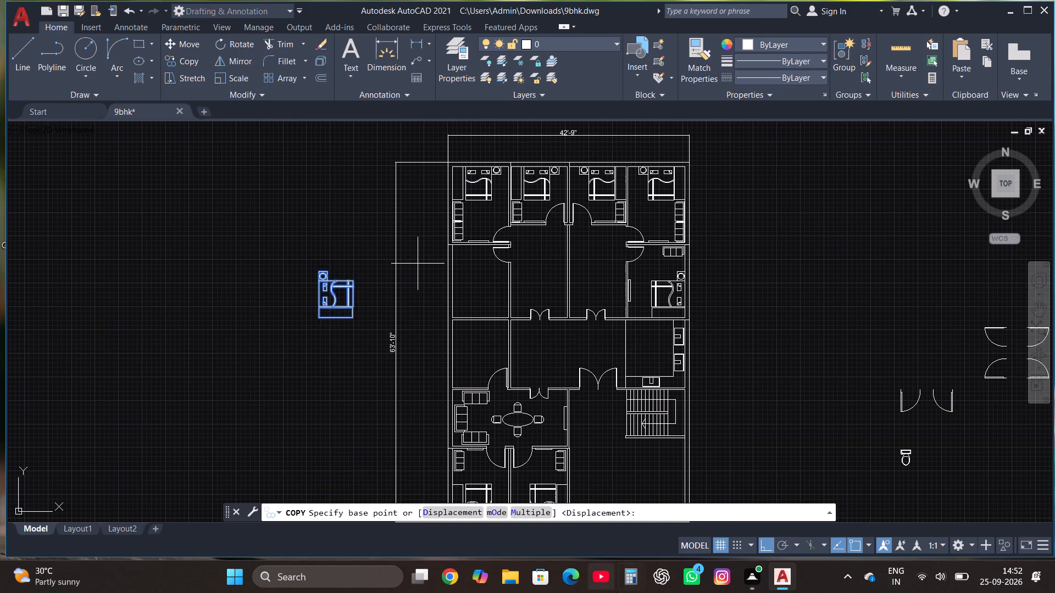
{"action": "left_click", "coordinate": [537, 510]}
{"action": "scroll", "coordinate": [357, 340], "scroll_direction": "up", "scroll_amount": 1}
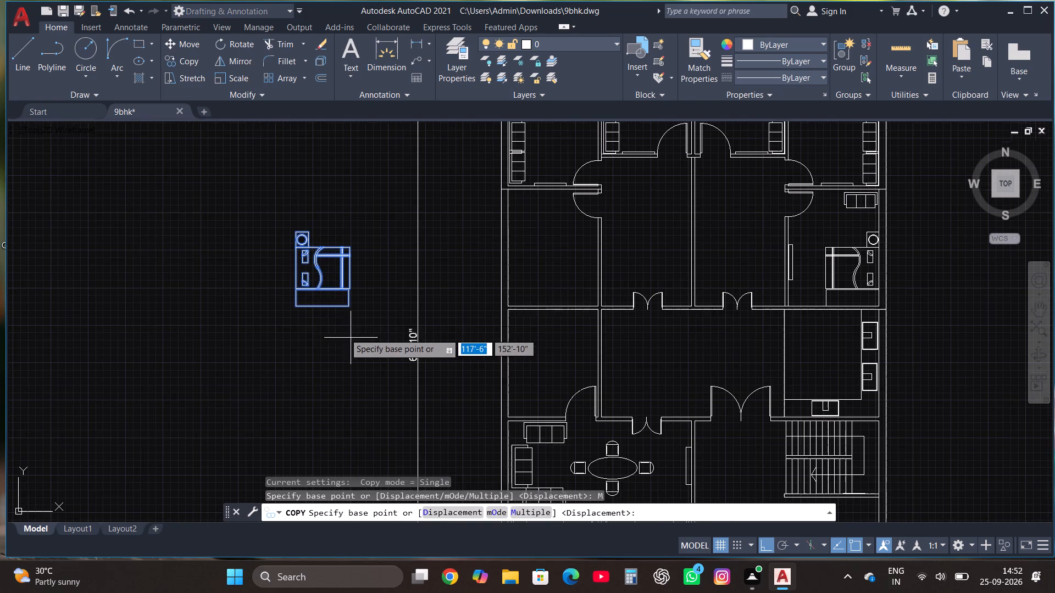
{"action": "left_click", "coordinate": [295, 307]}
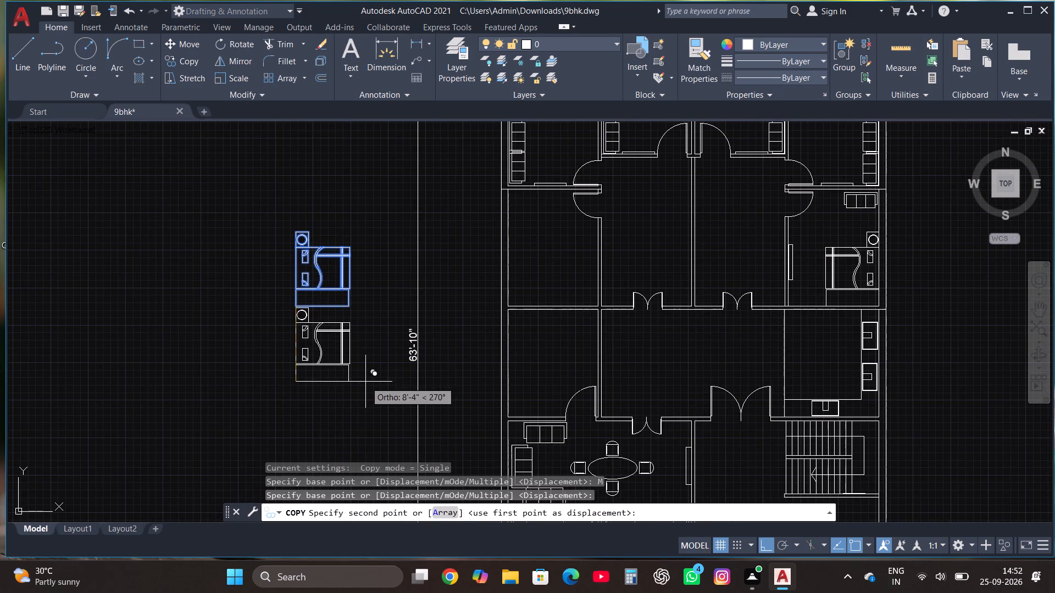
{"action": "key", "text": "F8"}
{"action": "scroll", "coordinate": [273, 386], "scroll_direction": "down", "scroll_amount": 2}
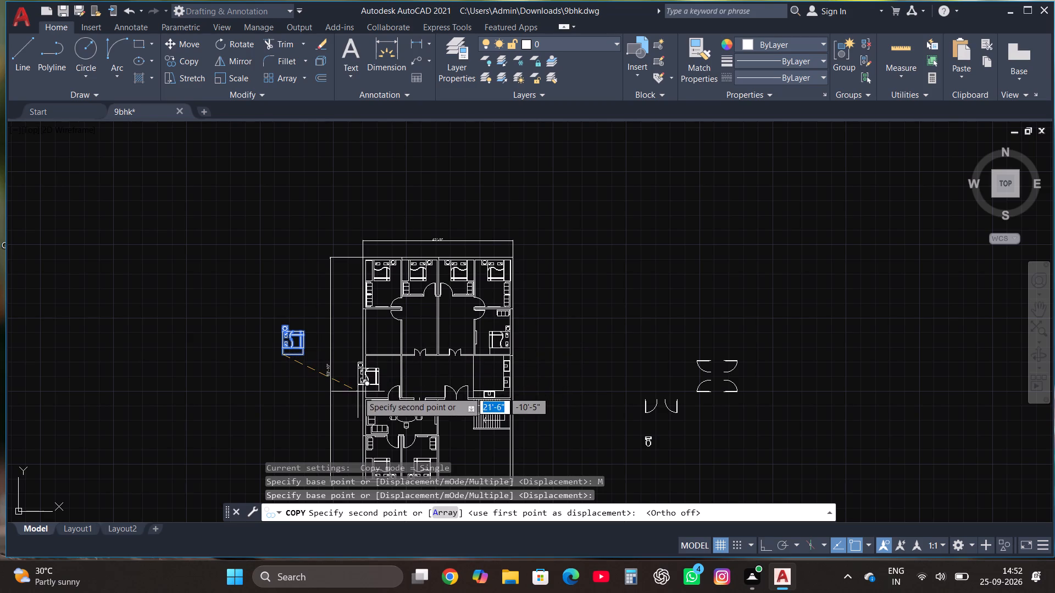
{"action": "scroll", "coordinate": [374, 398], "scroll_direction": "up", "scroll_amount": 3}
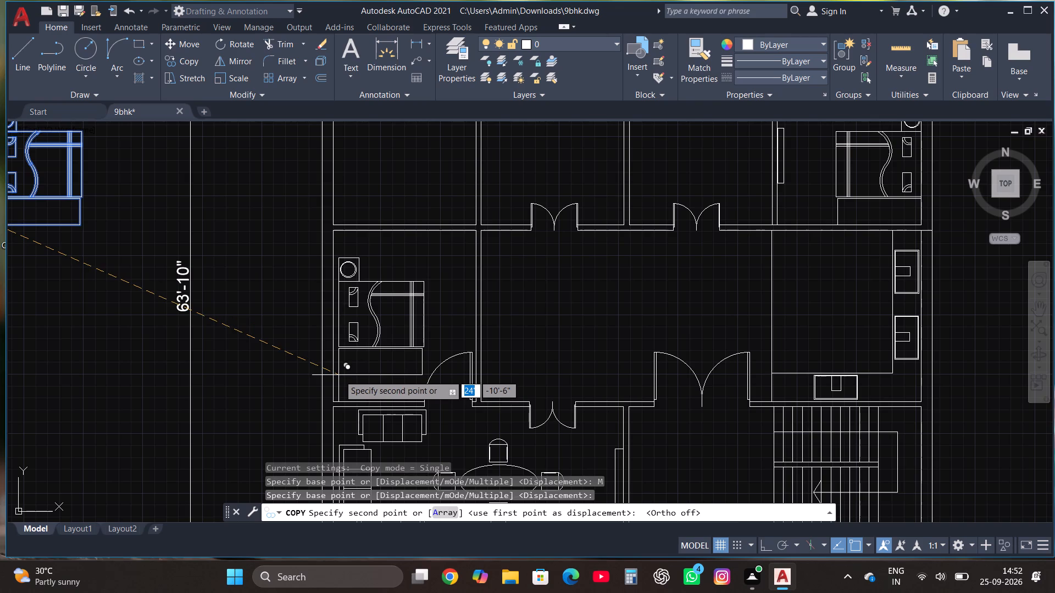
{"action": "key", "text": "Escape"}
Copy the mirrored set's wardrobe rectangle into the two unfurnished west rooms, on both sides of their shared wall, against the west wall.
{"action": "scroll", "coordinate": [354, 381], "scroll_direction": "down", "scroll_amount": 2}
{"action": "scroll", "coordinate": [241, 300], "scroll_direction": "up", "scroll_amount": 3}
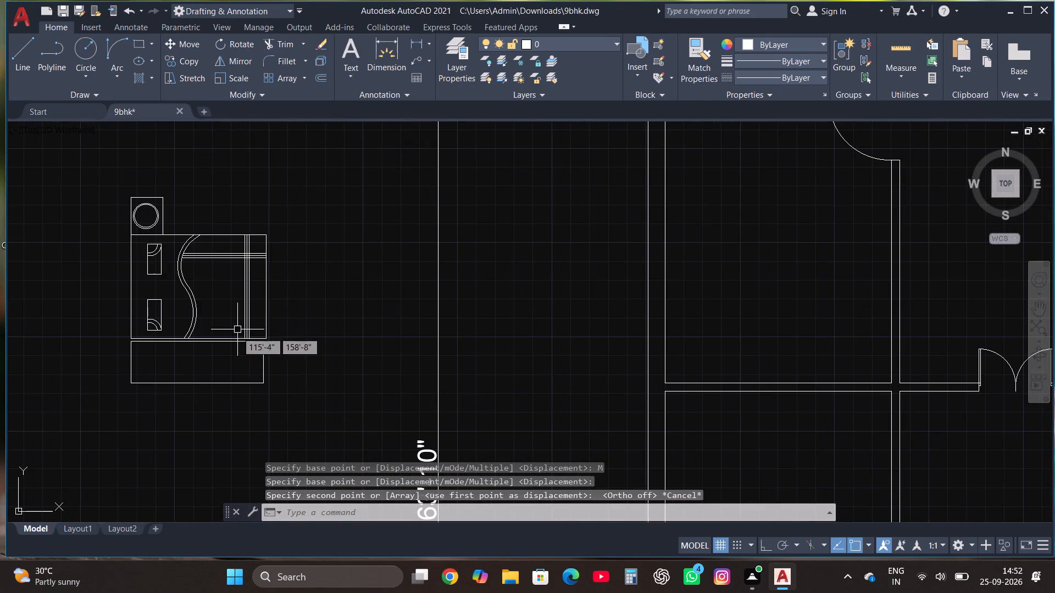
{"action": "left_click", "coordinate": [228, 380]}
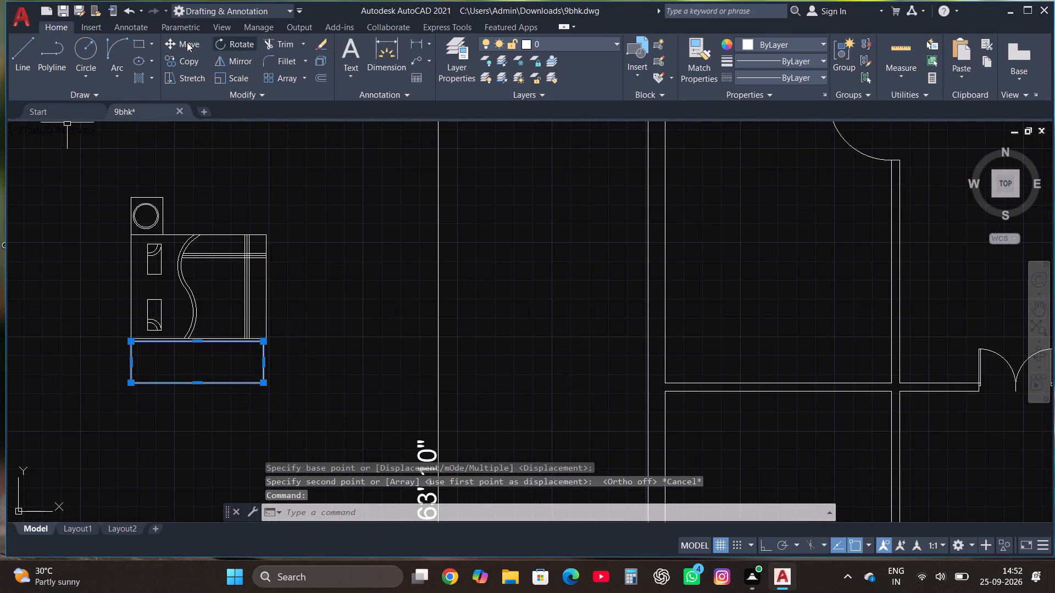
{"action": "left_click", "coordinate": [191, 64]}
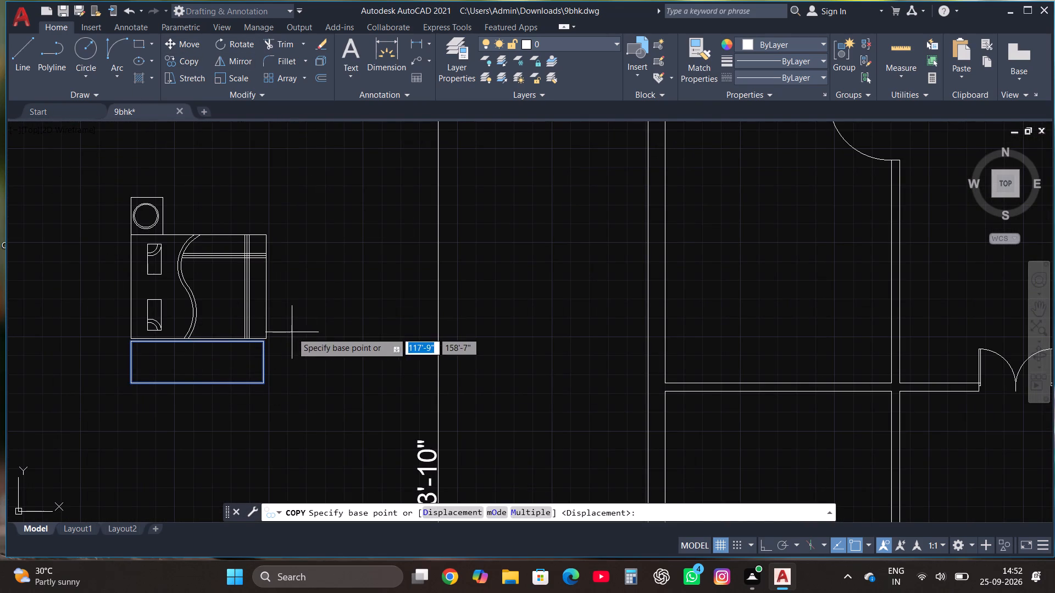
{"action": "left_click", "coordinate": [535, 513]}
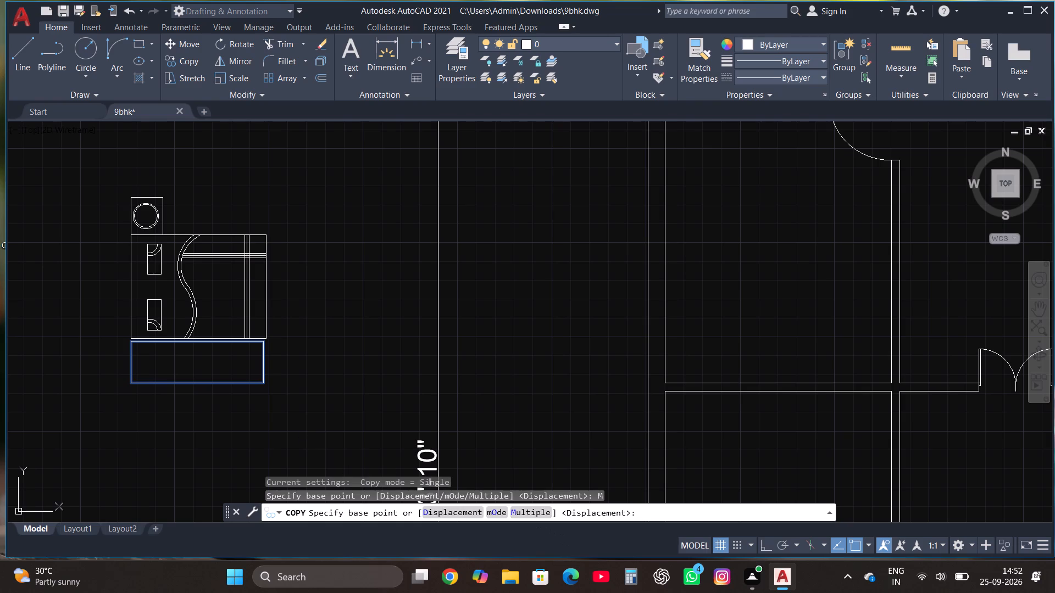
{"action": "left_click", "coordinate": [130, 341]}
{"action": "scroll", "coordinate": [127, 347], "scroll_direction": "down", "scroll_amount": 2}
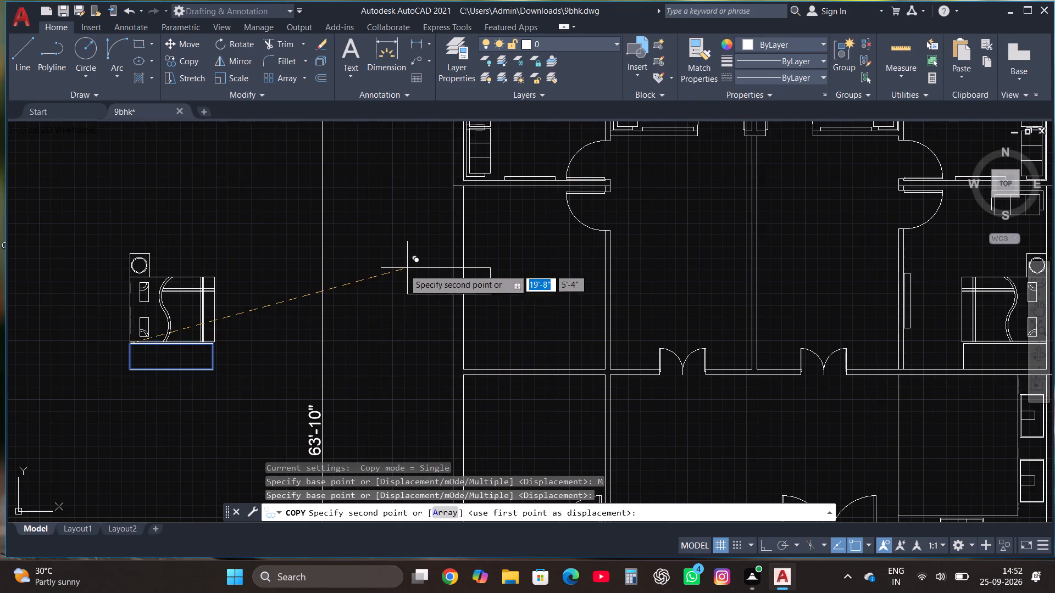
{"action": "scroll", "coordinate": [325, 272], "scroll_direction": "down", "scroll_amount": 2}
{"action": "scroll", "coordinate": [395, 316], "scroll_direction": "up", "scroll_amount": 2}
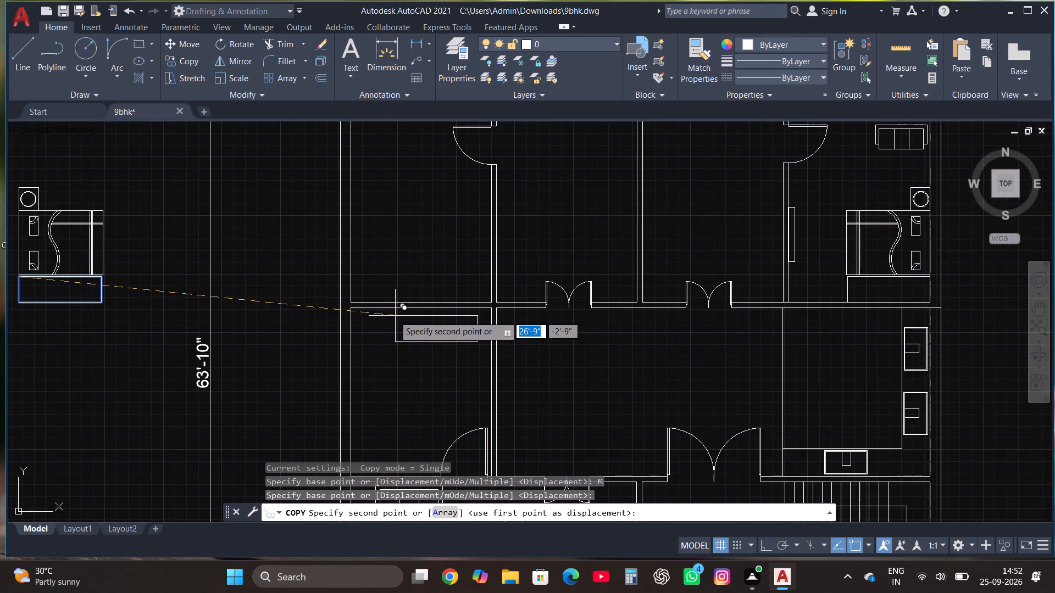
{"action": "scroll", "coordinate": [396, 323], "scroll_direction": "up", "scroll_amount": 1}
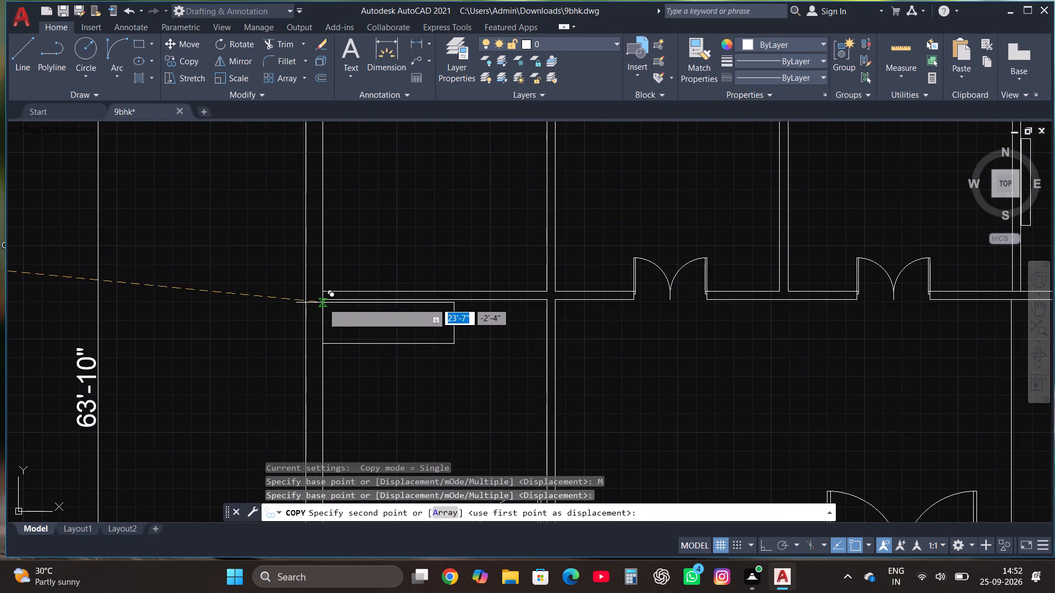
{"action": "left_click", "coordinate": [323, 303]}
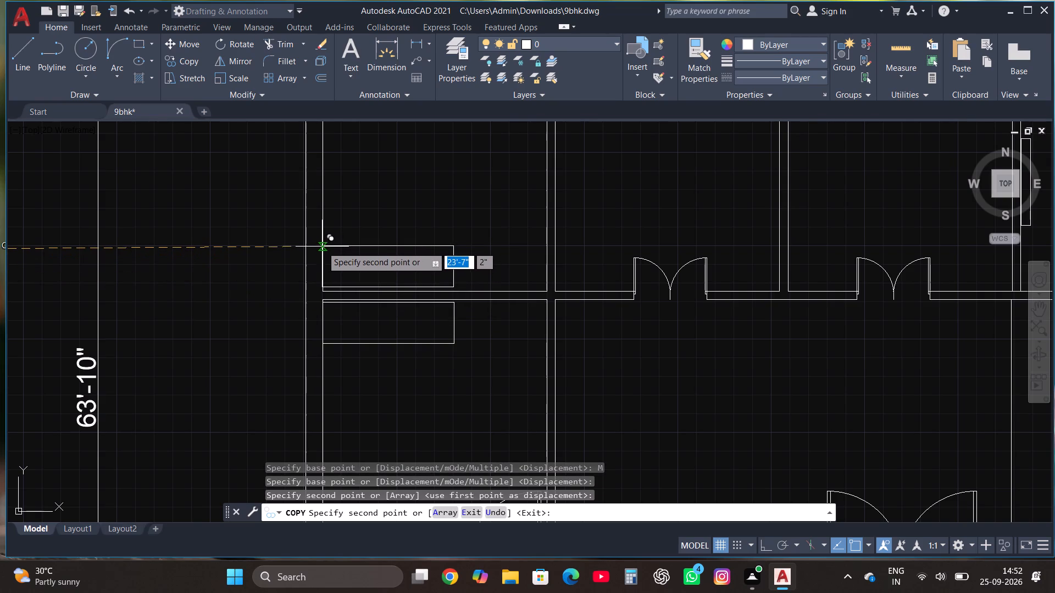
{"action": "left_click", "coordinate": [324, 249]}
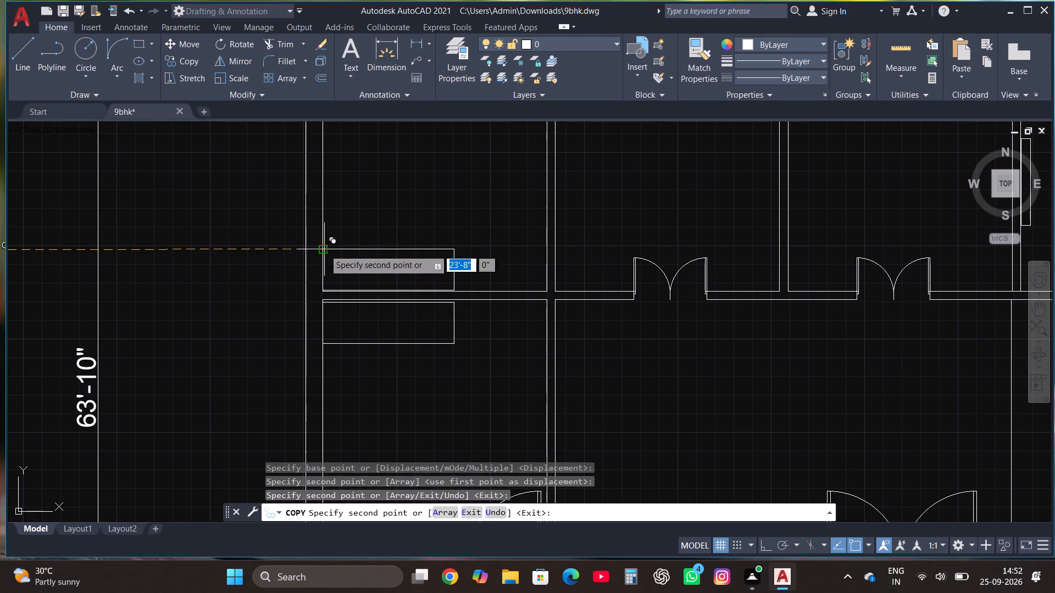
{"action": "scroll", "coordinate": [448, 253], "scroll_direction": "down", "scroll_amount": 2}
{"action": "key", "text": "Escape"}
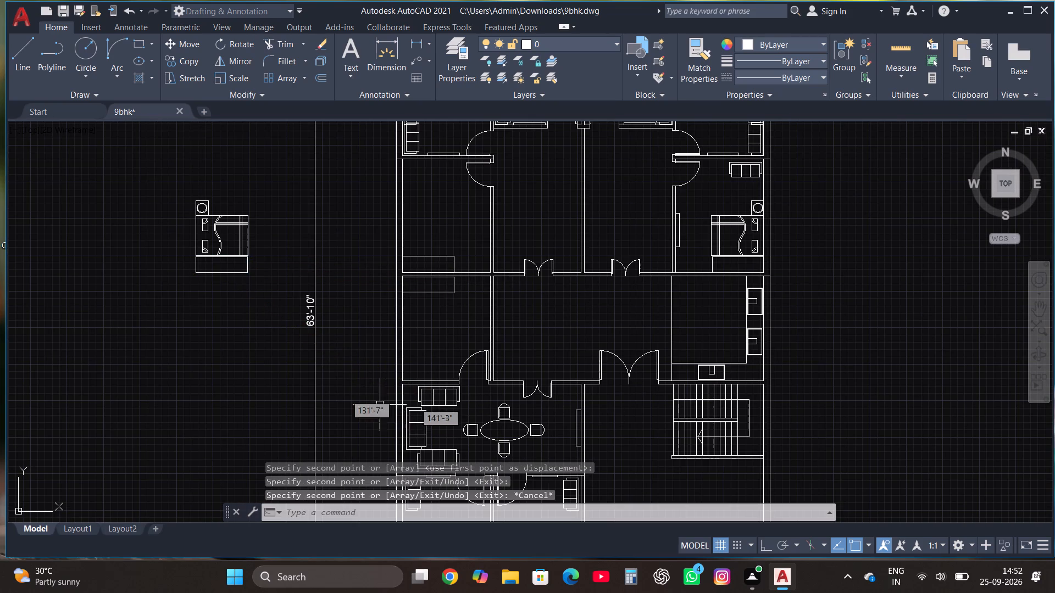
Erase the wardrobe rectangle from the furniture set outside the plan.
{"action": "left_click", "coordinate": [238, 273]}
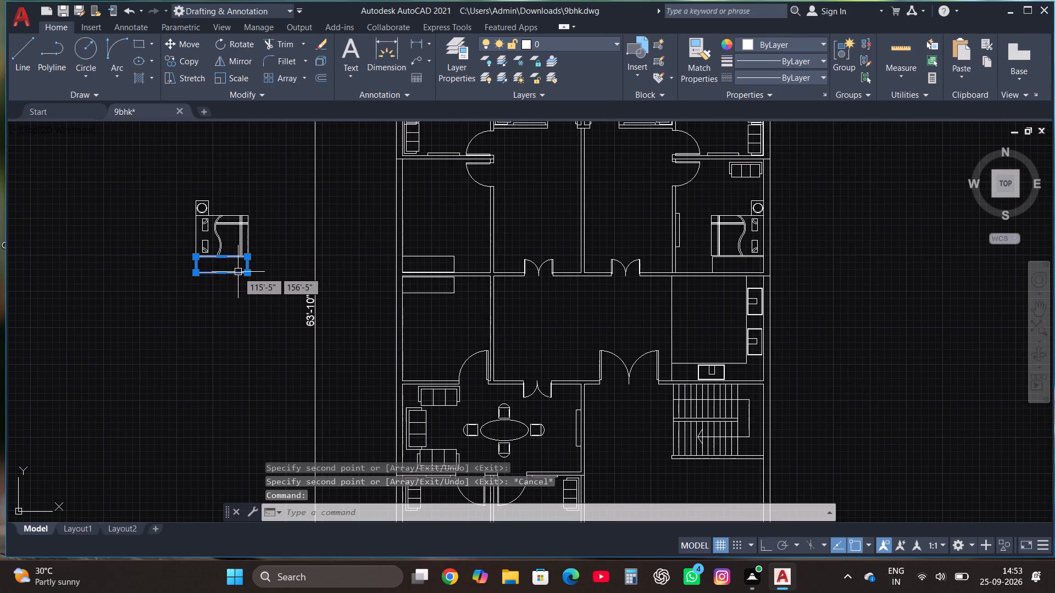
{"action": "key", "text": "Delete"}
Copy the outside bed, pillows and bedside table into the lower of the two west rooms, against its west wall below the wardrobe.
{"action": "scroll", "coordinate": [261, 324], "scroll_direction": "down", "scroll_amount": 2}
{"action": "scroll", "coordinate": [235, 283], "scroll_direction": "up", "scroll_amount": 3}
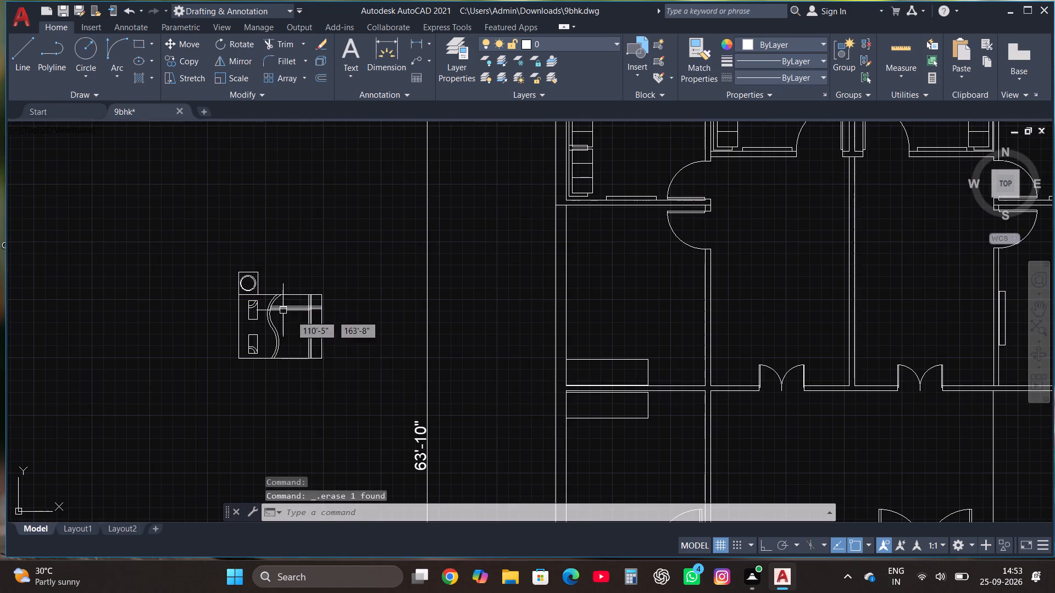
{"action": "left_click_drag", "start_coordinate": [336, 374], "coordinate": [316, 339]}
{"action": "left_click", "coordinate": [175, 228]}
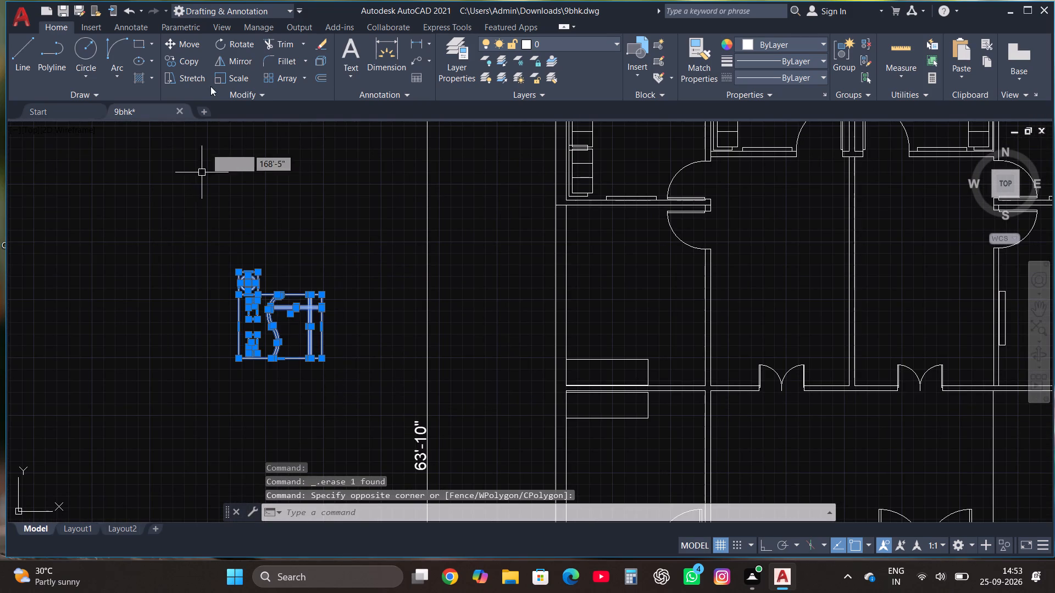
{"action": "left_click", "coordinate": [190, 63]}
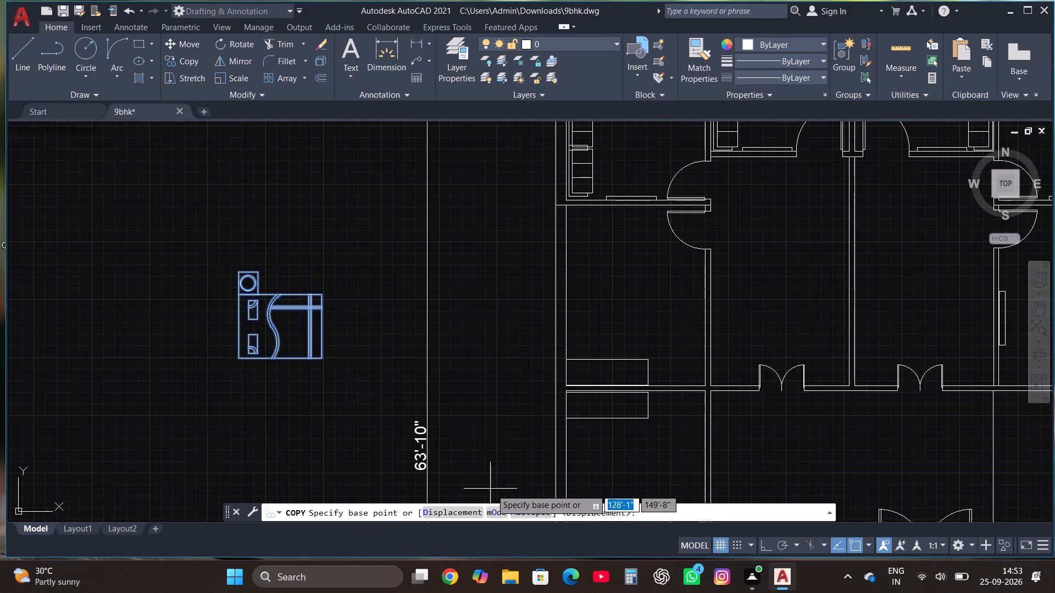
{"action": "left_click", "coordinate": [520, 506]}
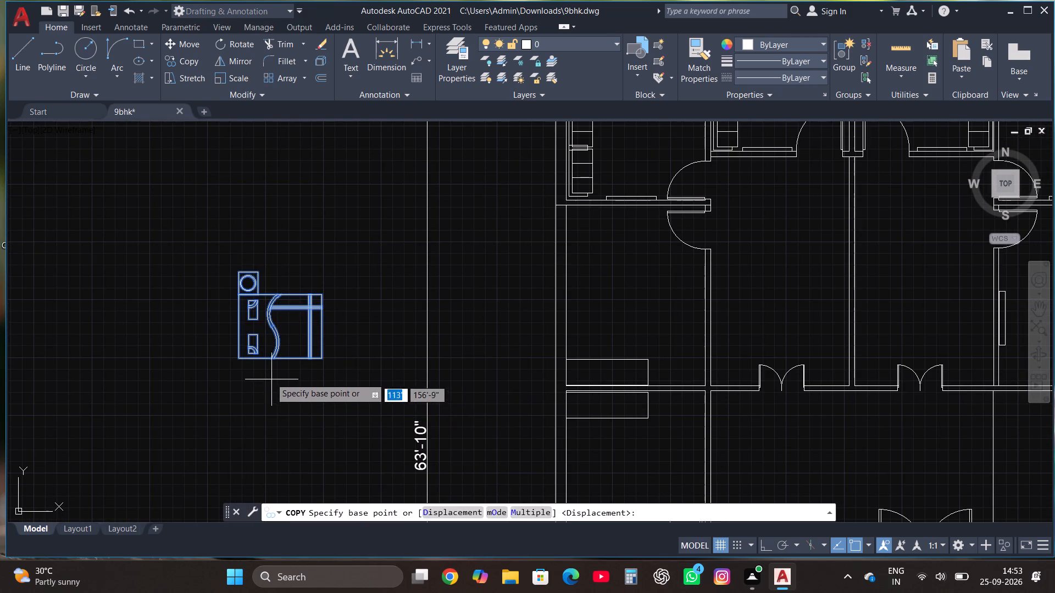
{"action": "left_click", "coordinate": [240, 355]}
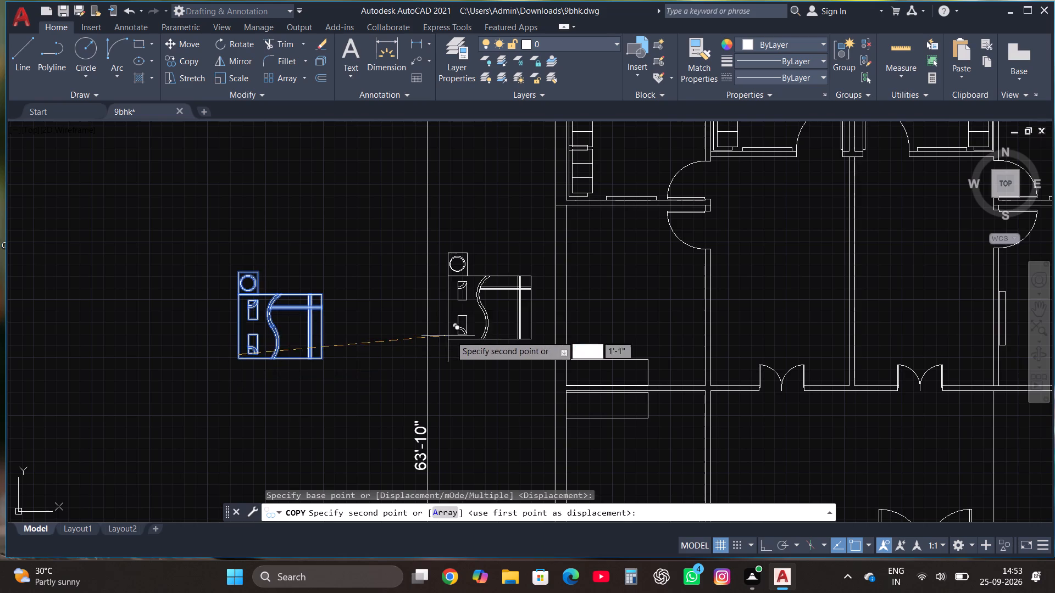
{"action": "scroll", "coordinate": [455, 334], "scroll_direction": "down", "scroll_amount": 2}
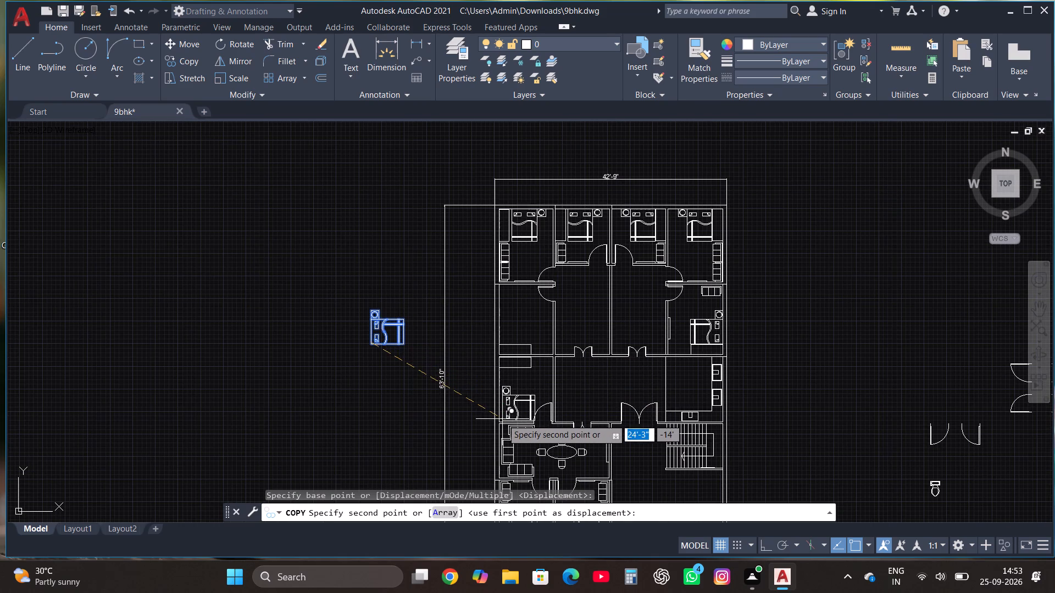
{"action": "scroll", "coordinate": [502, 419], "scroll_direction": "up", "scroll_amount": 3}
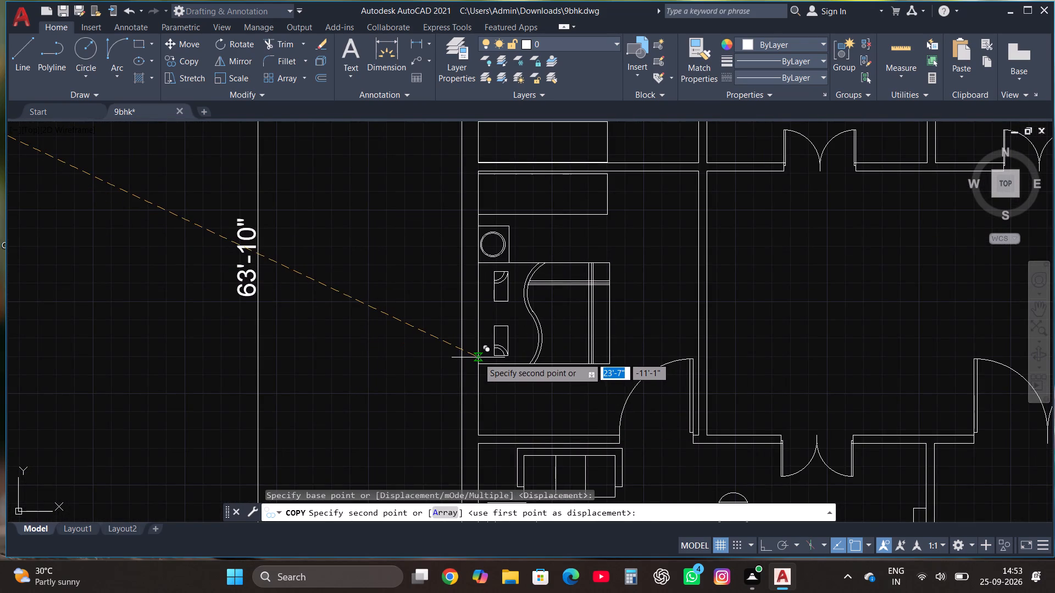
{"action": "left_click", "coordinate": [479, 357]}
Copy the outside bed, pillows and bedside table into the upper of the two west rooms, against its west wall above the wardrobe.
{"action": "scroll", "coordinate": [456, 402], "scroll_direction": "down", "scroll_amount": 2}
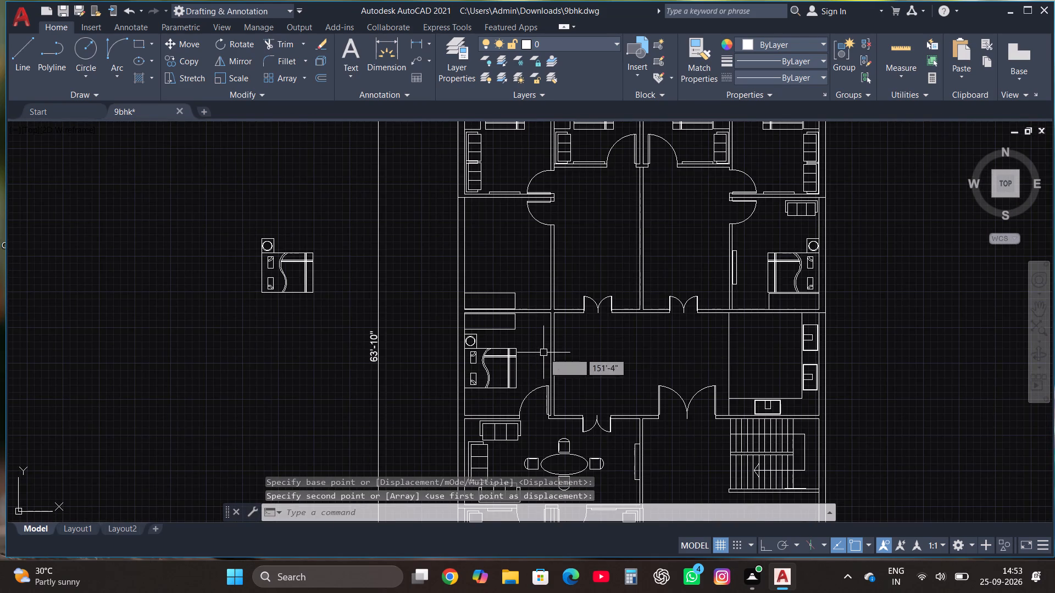
{"action": "scroll", "coordinate": [536, 397], "scroll_direction": "up", "scroll_amount": 2}
{"action": "scroll", "coordinate": [492, 384], "scroll_direction": "down", "scroll_amount": 3}
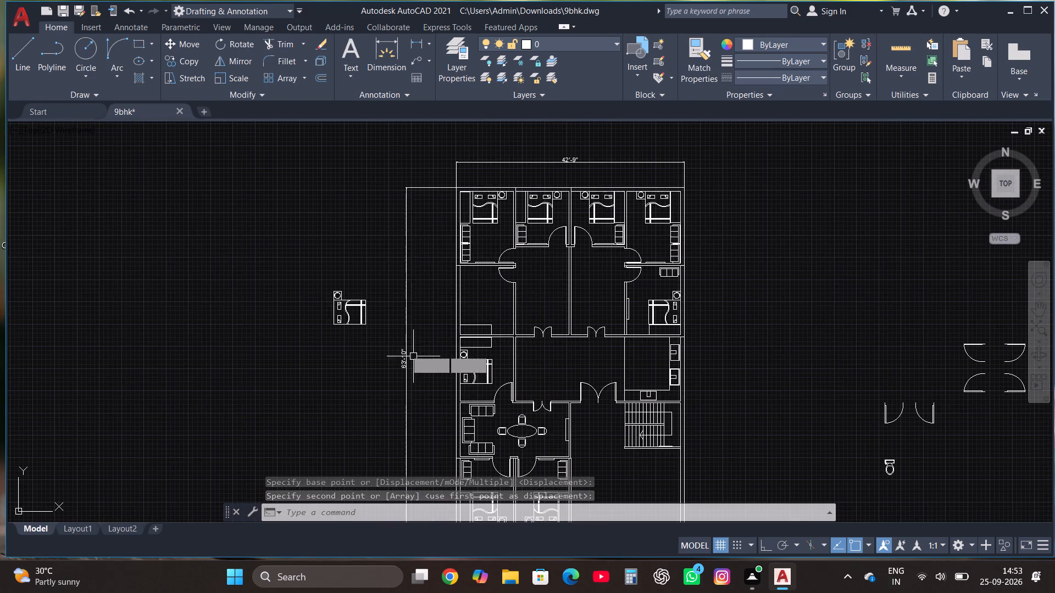
{"action": "left_click_drag", "start_coordinate": [377, 331], "coordinate": [375, 326]}
{"action": "left_click", "coordinate": [274, 255]}
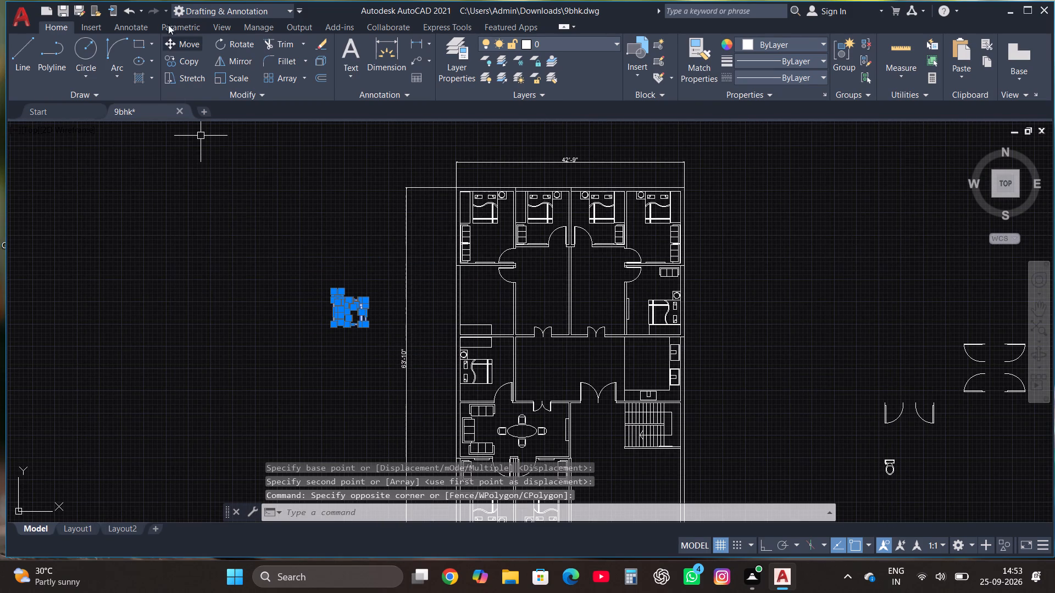
{"action": "left_click", "coordinate": [191, 60]}
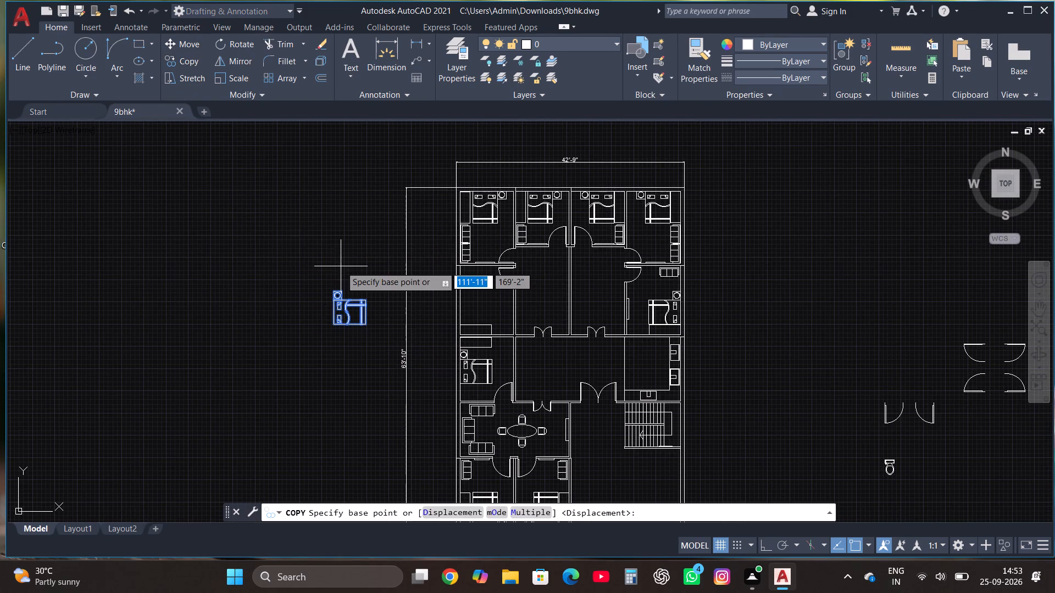
{"action": "scroll", "coordinate": [341, 266], "scroll_direction": "up", "scroll_amount": 2}
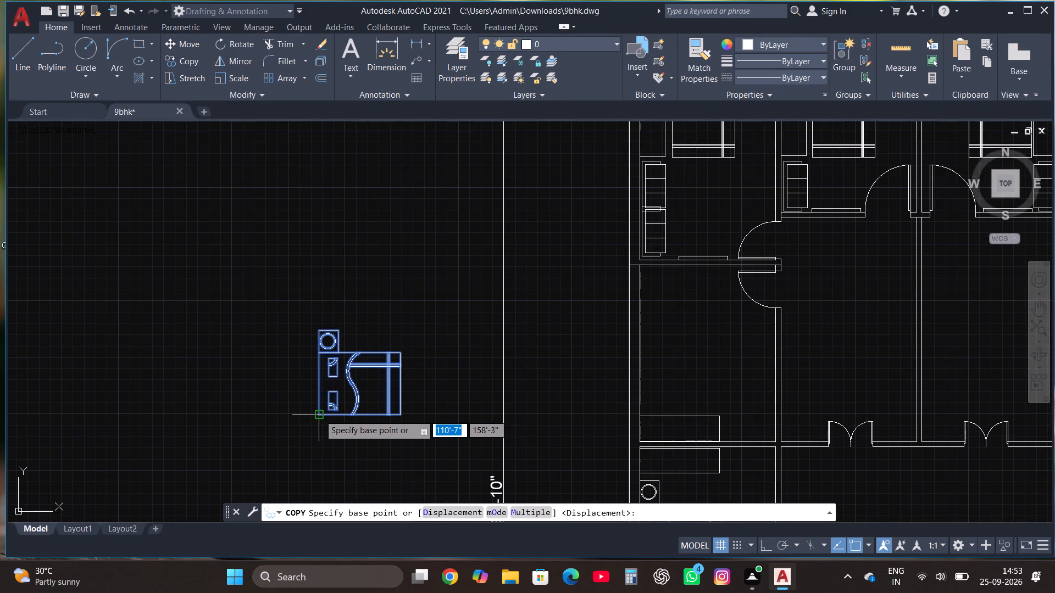
{"action": "left_click", "coordinate": [319, 415]}
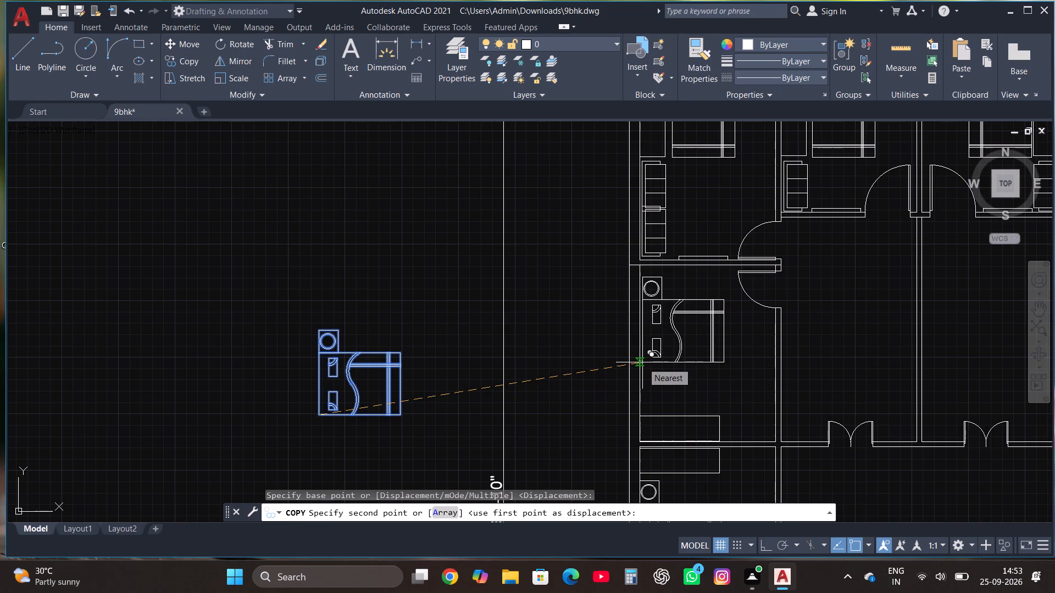
{"action": "scroll", "coordinate": [432, 341], "scroll_direction": "down", "scroll_amount": 1}
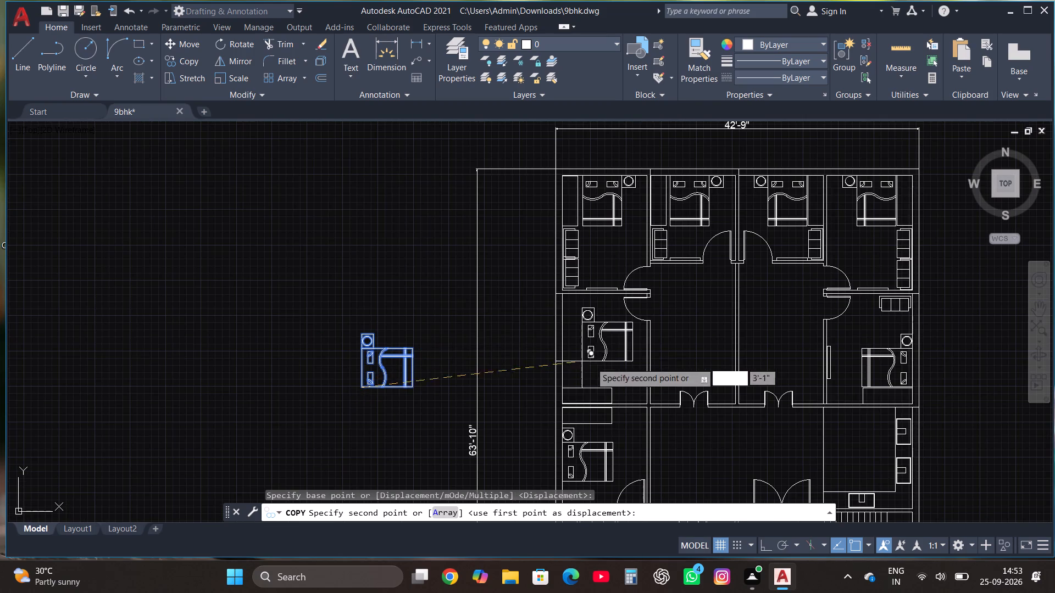
{"action": "scroll", "coordinate": [591, 371], "scroll_direction": "up", "scroll_amount": 2}
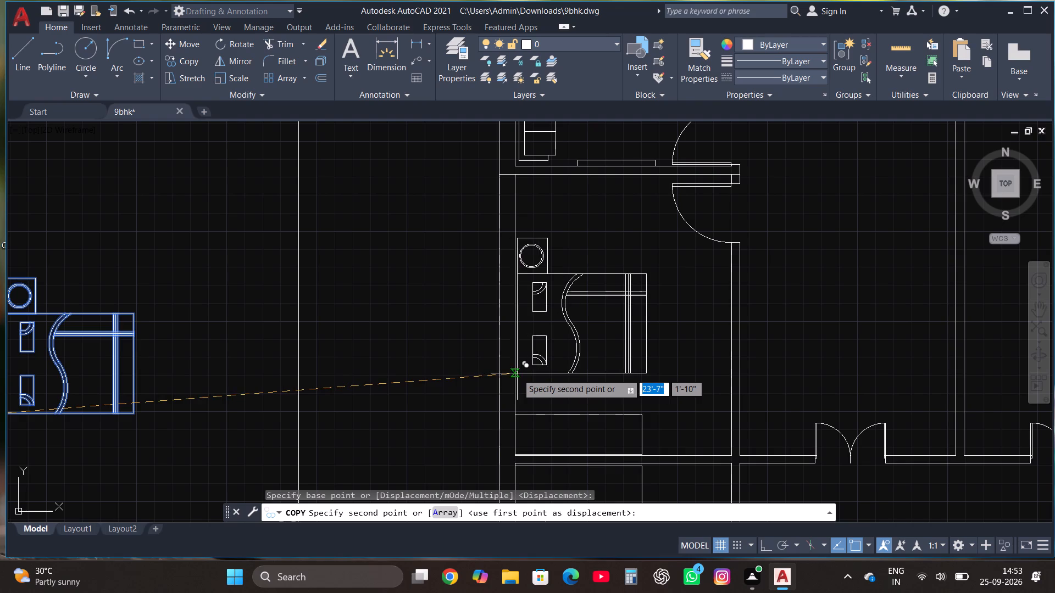
{"action": "left_click", "coordinate": [513, 371]}
{"action": "scroll", "coordinate": [530, 361], "scroll_direction": "down", "scroll_amount": 2}
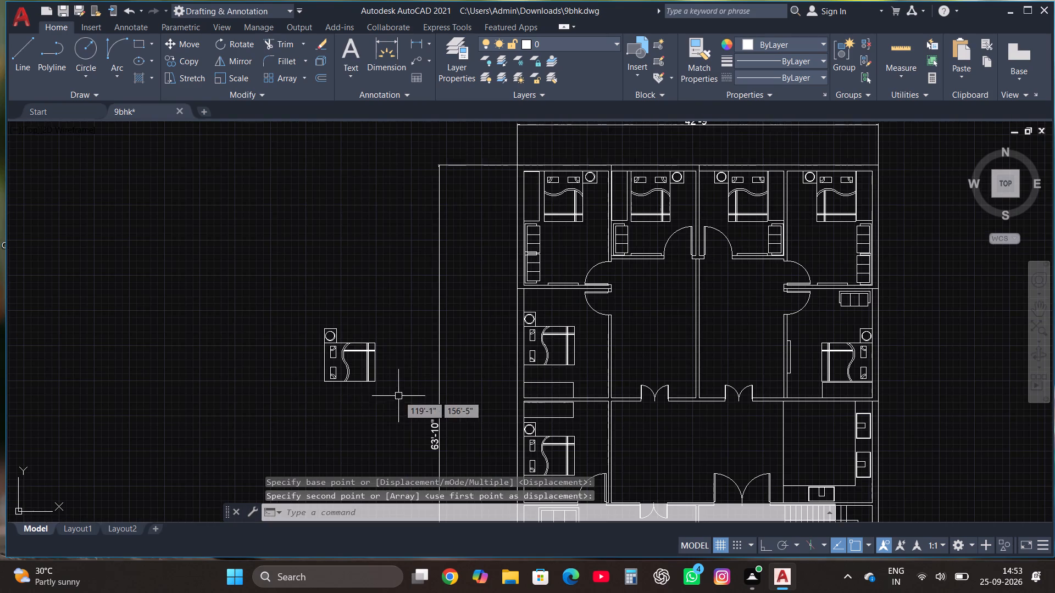
Erase the bed, pillows and bedside table set left outside the plan.
{"action": "left_click", "coordinate": [398, 394]}
{"action": "left_click", "coordinate": [234, 281]}
{"action": "key", "text": "Delete"}
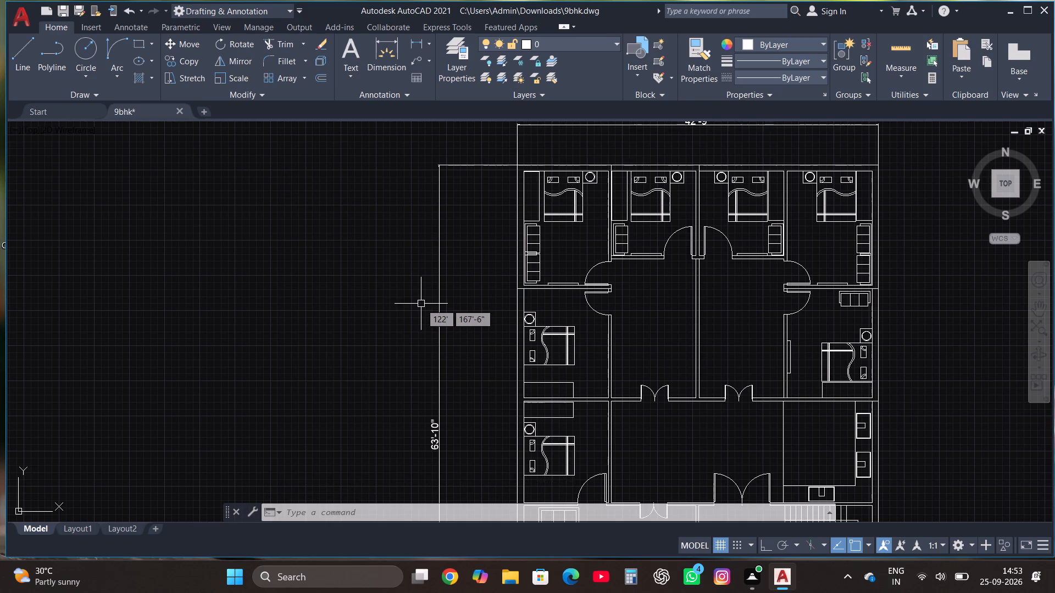
Copy the three-seat sofa from the large room's north wall to the upper west bedroom's north wall, using the Multiple option.
{"action": "scroll", "coordinate": [463, 351], "scroll_direction": "down", "scroll_amount": 1}
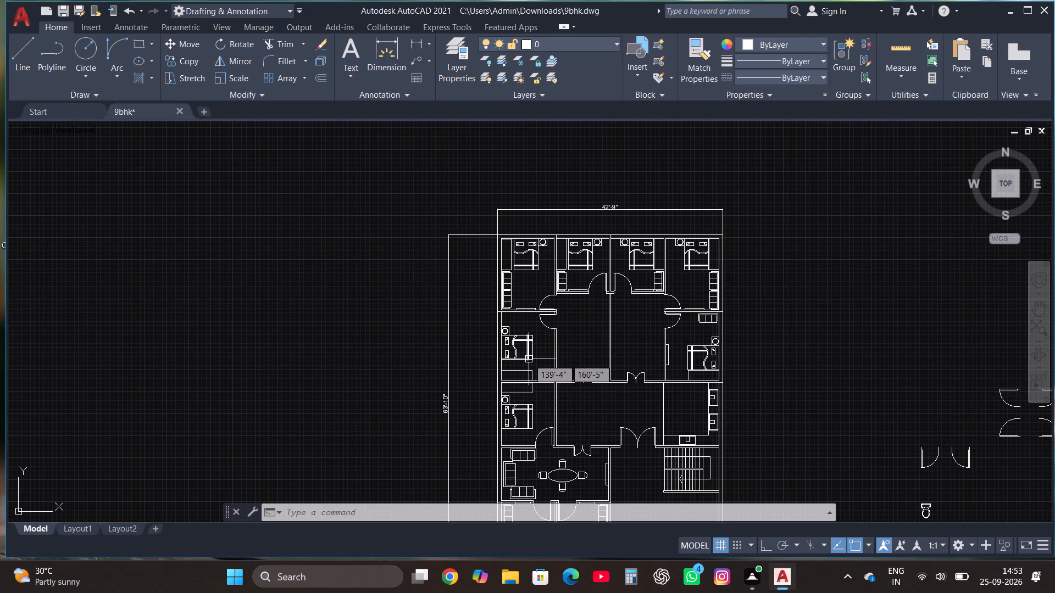
{"action": "scroll", "coordinate": [504, 401], "scroll_direction": "down", "scroll_amount": 1}
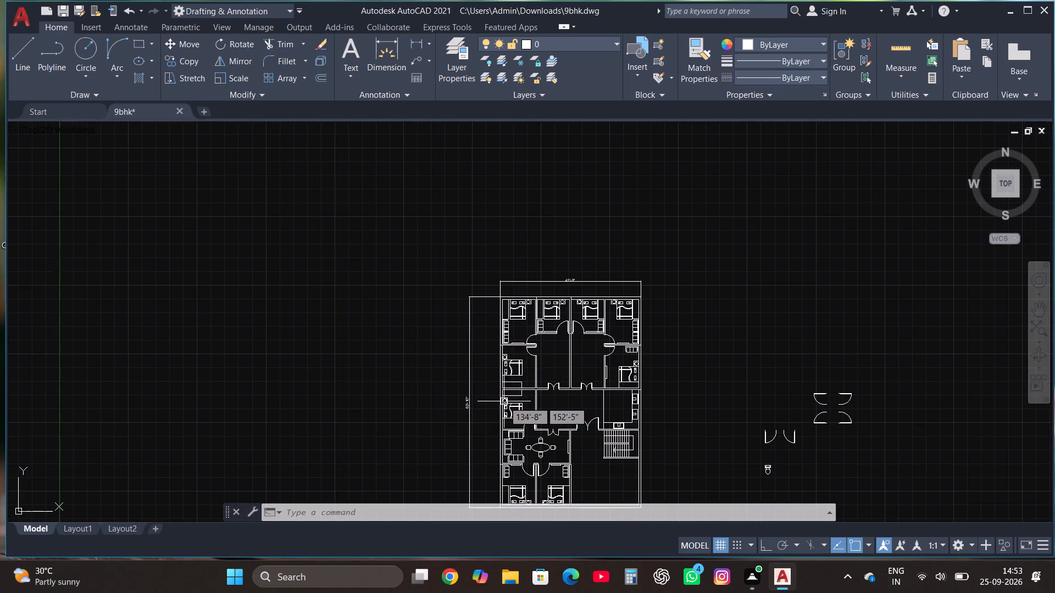
{"action": "scroll", "coordinate": [510, 340], "scroll_direction": "up", "scroll_amount": 2}
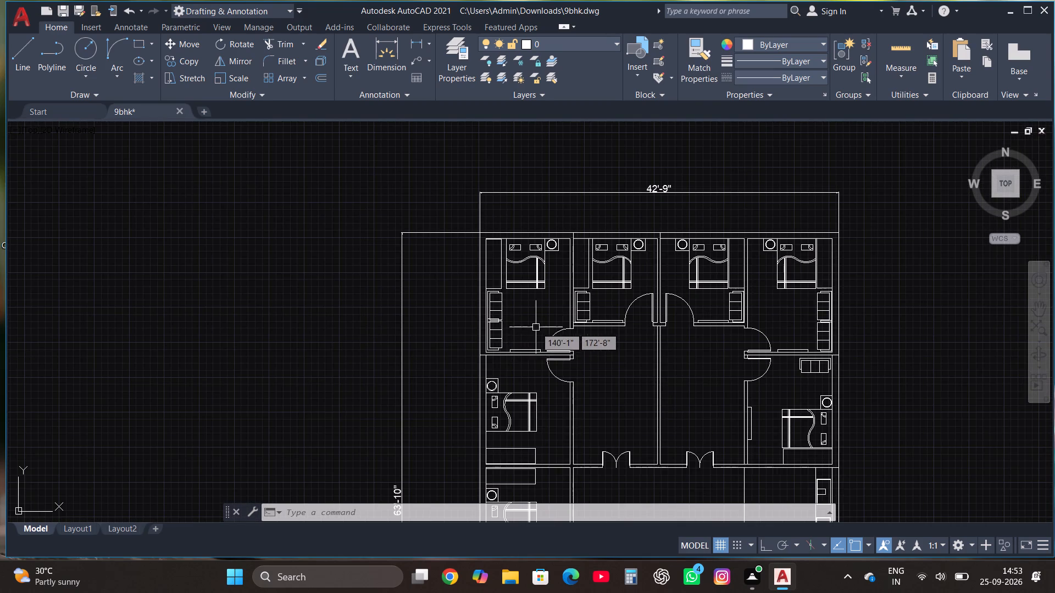
{"action": "scroll", "coordinate": [536, 327], "scroll_direction": "down", "scroll_amount": 1}
{"action": "scroll", "coordinate": [538, 411], "scroll_direction": "down", "scroll_amount": 1}
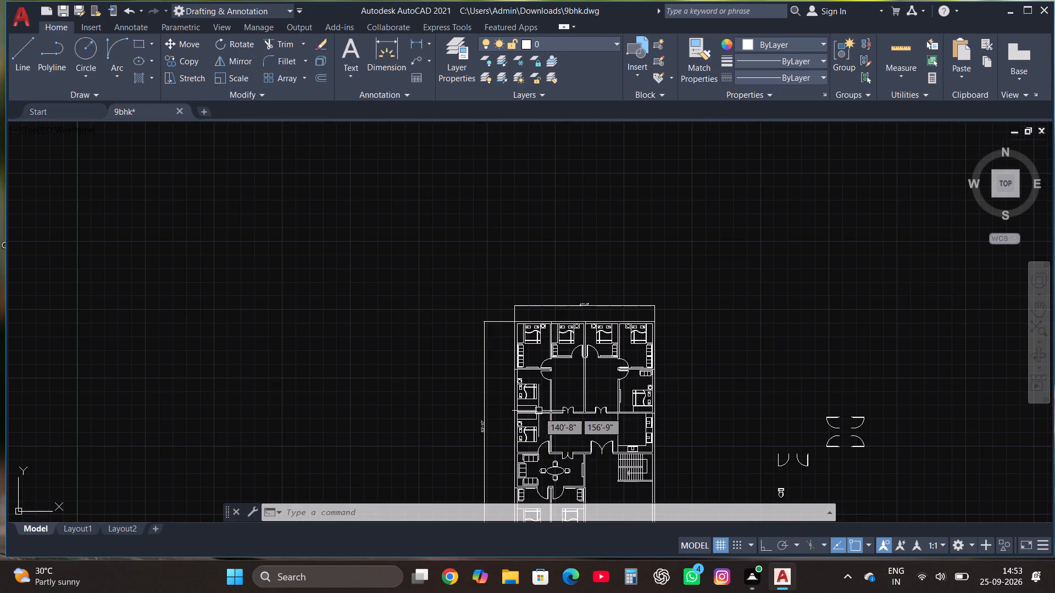
{"action": "scroll", "coordinate": [533, 462], "scroll_direction": "up", "scroll_amount": 2}
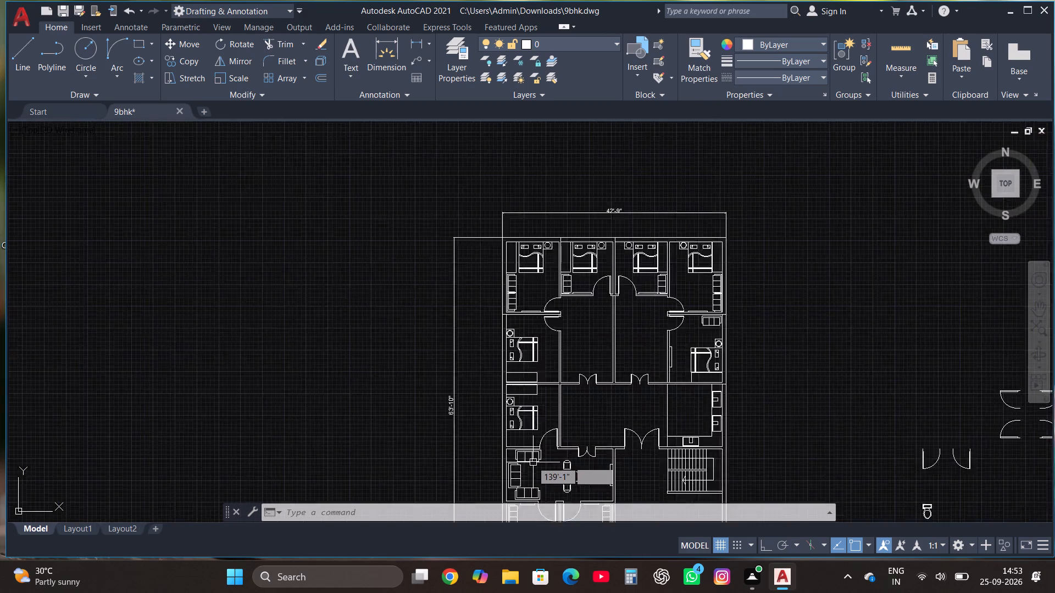
{"action": "scroll", "coordinate": [532, 461], "scroll_direction": "up", "scroll_amount": 4}
{"action": "scroll", "coordinate": [547, 436], "scroll_direction": "down", "scroll_amount": 3}
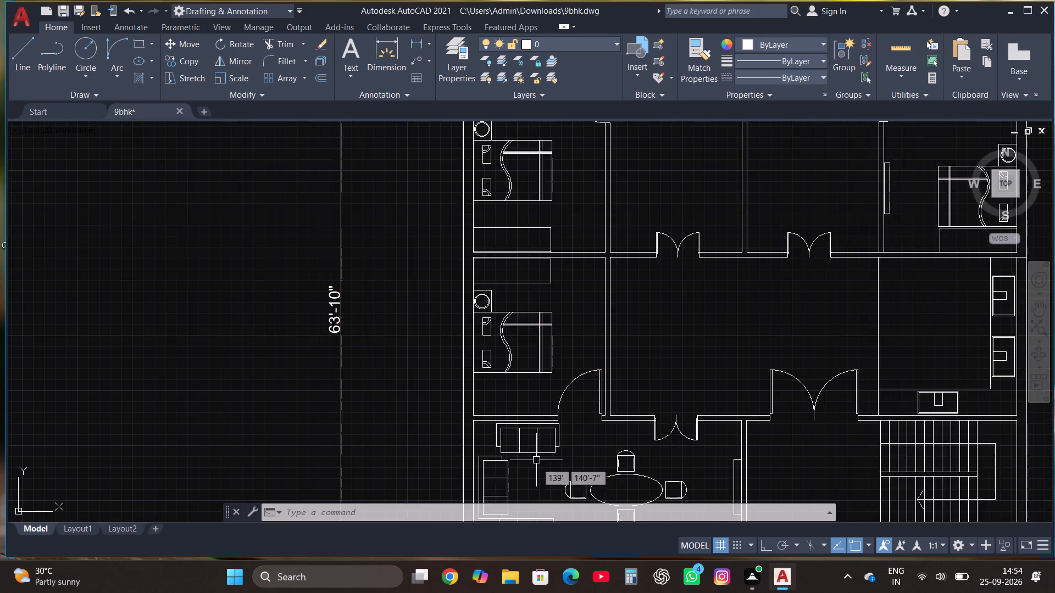
{"action": "scroll", "coordinate": [535, 470], "scroll_direction": "up", "scroll_amount": 3}
{"action": "left_click", "coordinate": [630, 433]}
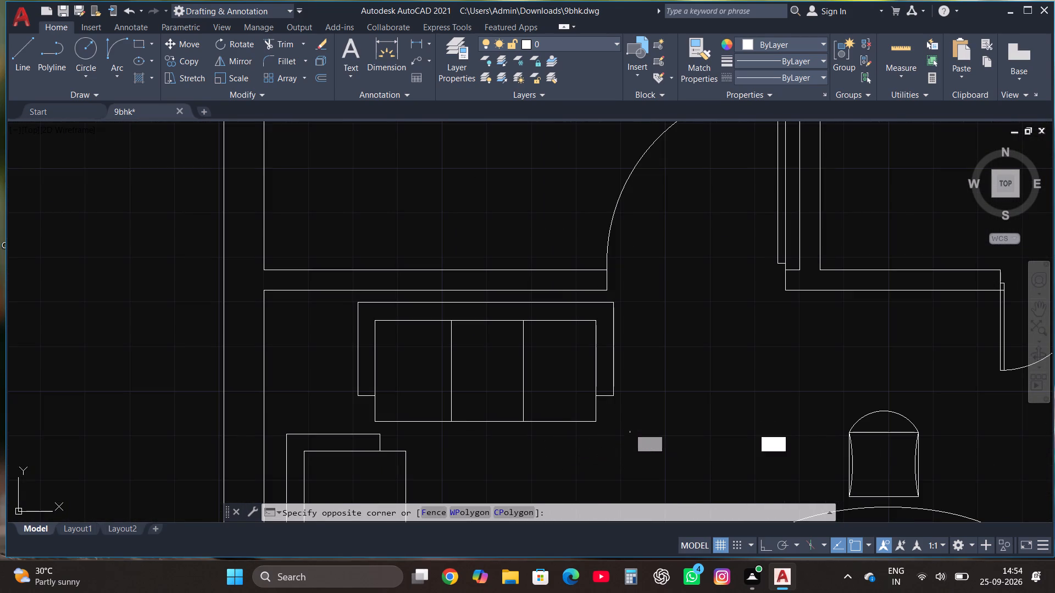
{"action": "left_click", "coordinate": [435, 298]}
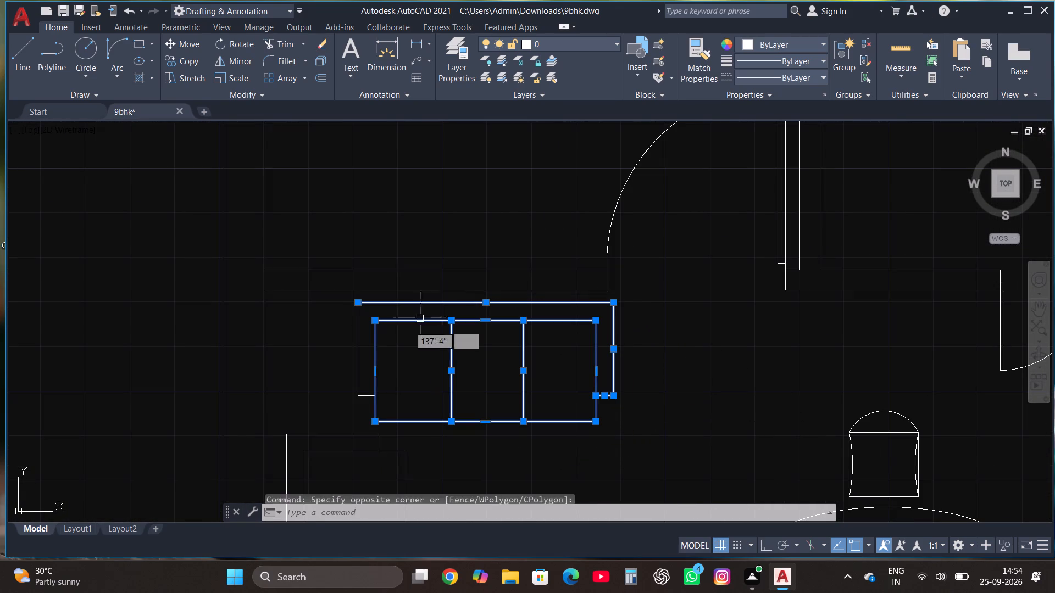
{"action": "left_click", "coordinate": [397, 345]}
{"action": "left_click", "coordinate": [345, 331]}
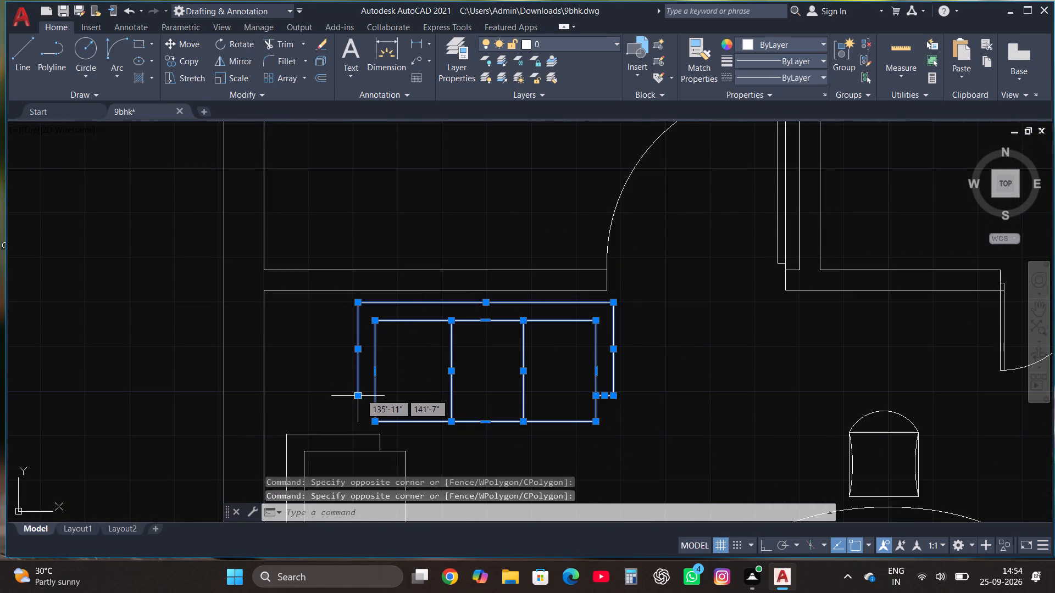
{"action": "left_click", "coordinate": [369, 394]}
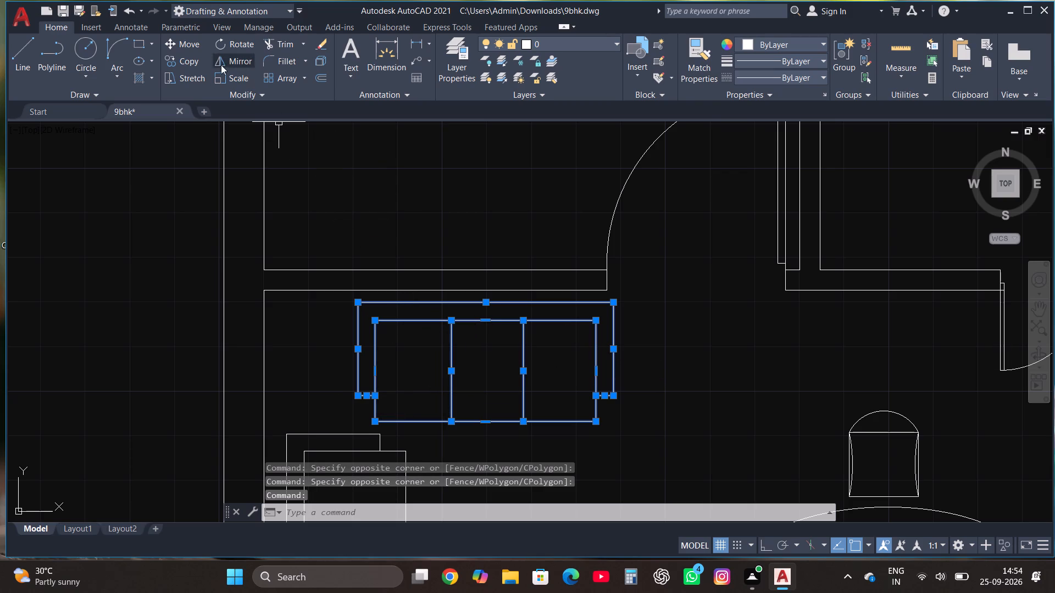
{"action": "left_click", "coordinate": [192, 56]}
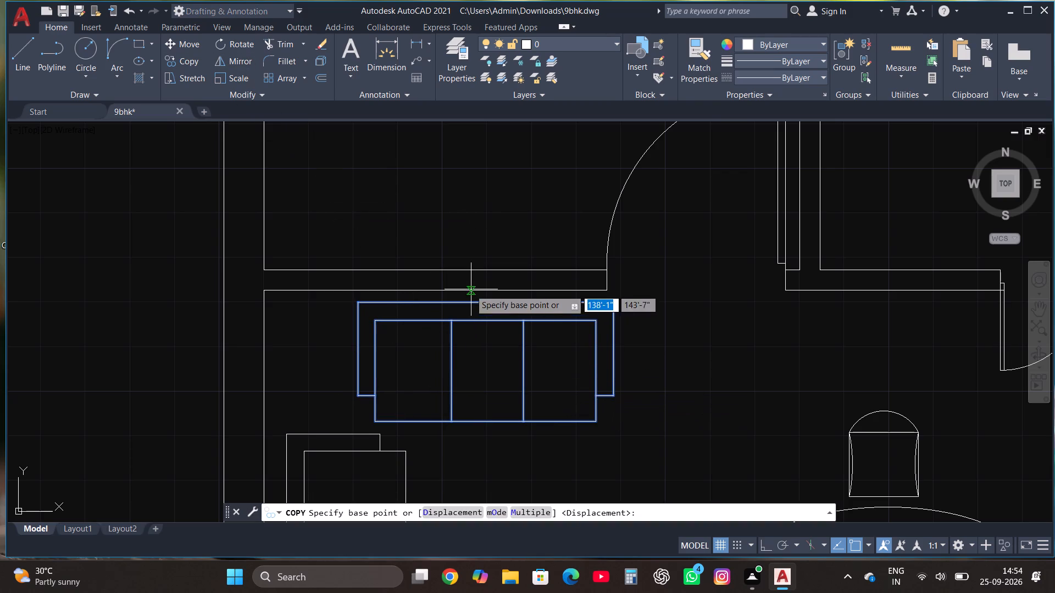
{"action": "left_click", "coordinate": [523, 514]}
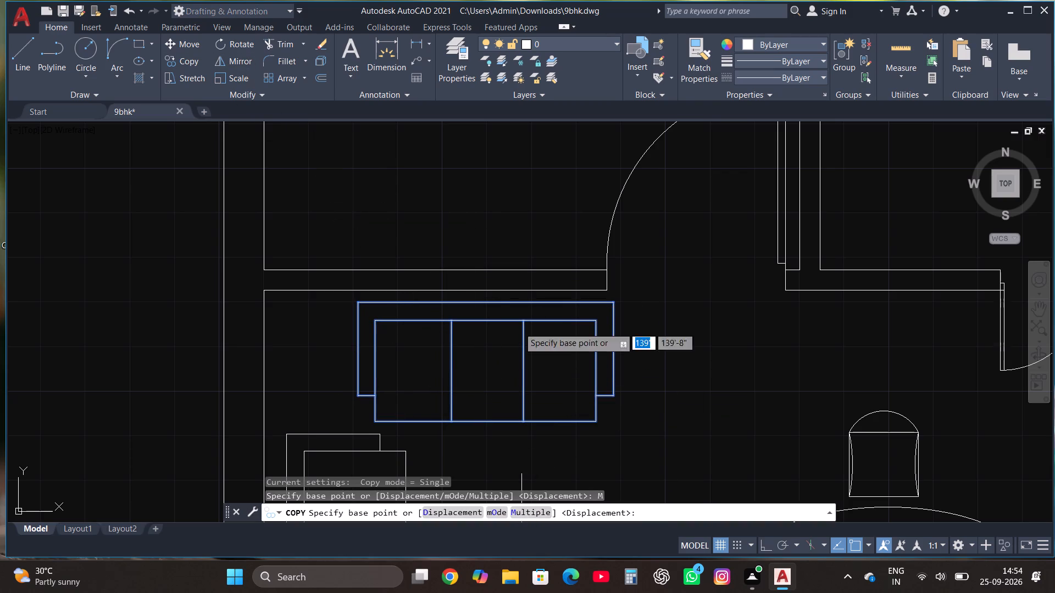
{"action": "left_click", "coordinate": [485, 303]}
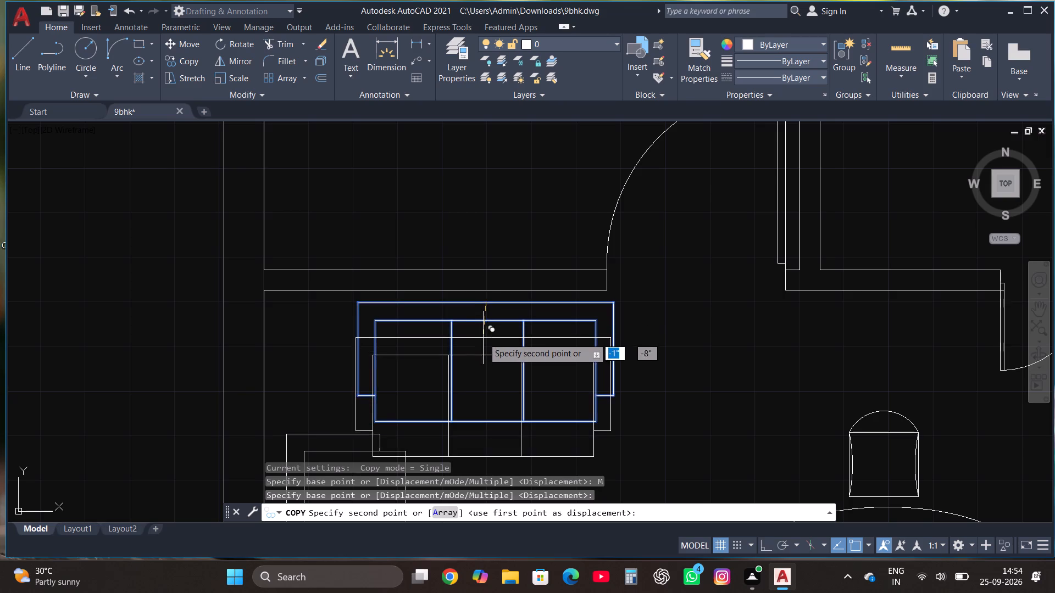
{"action": "scroll", "coordinate": [525, 314], "scroll_direction": "down", "scroll_amount": 3}
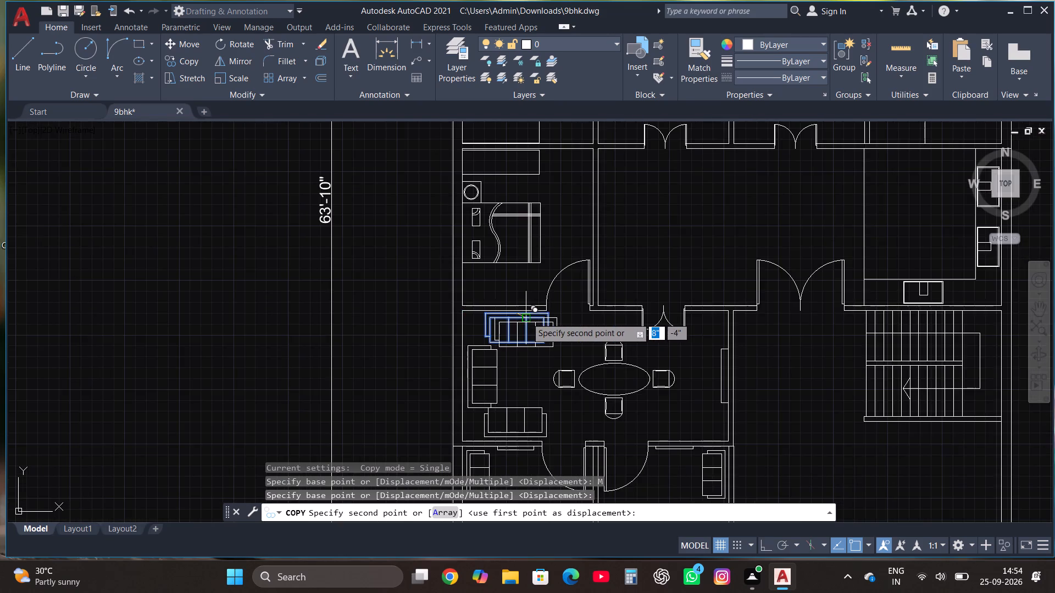
{"action": "scroll", "coordinate": [526, 322], "scroll_direction": "down", "scroll_amount": 4}
{"action": "scroll", "coordinate": [526, 273], "scroll_direction": "up", "scroll_amount": 4}
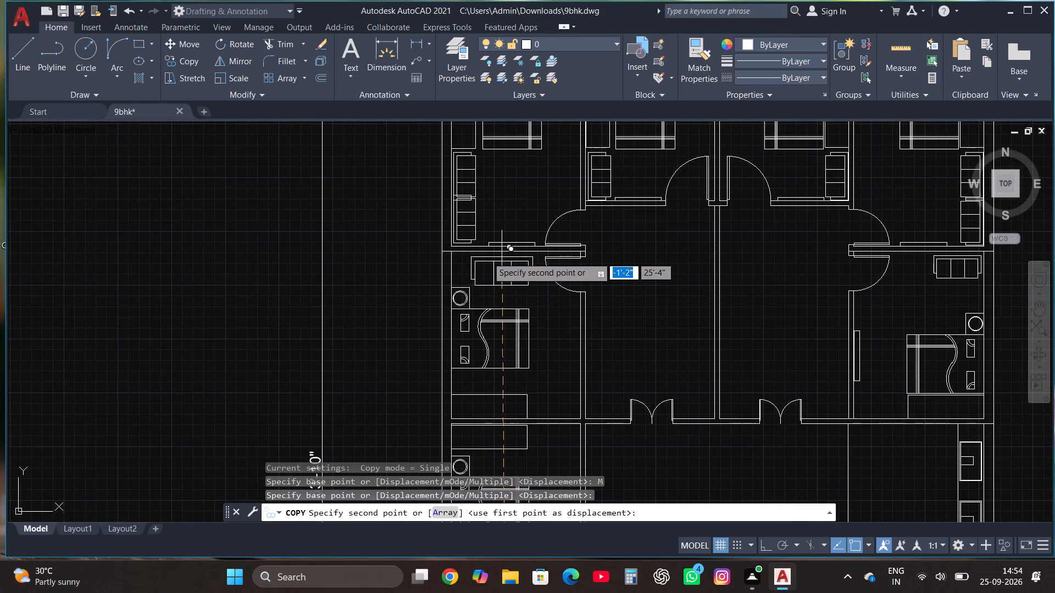
{"action": "scroll", "coordinate": [486, 257], "scroll_direction": "up", "scroll_amount": 2}
{"action": "left_click", "coordinate": [482, 248]}
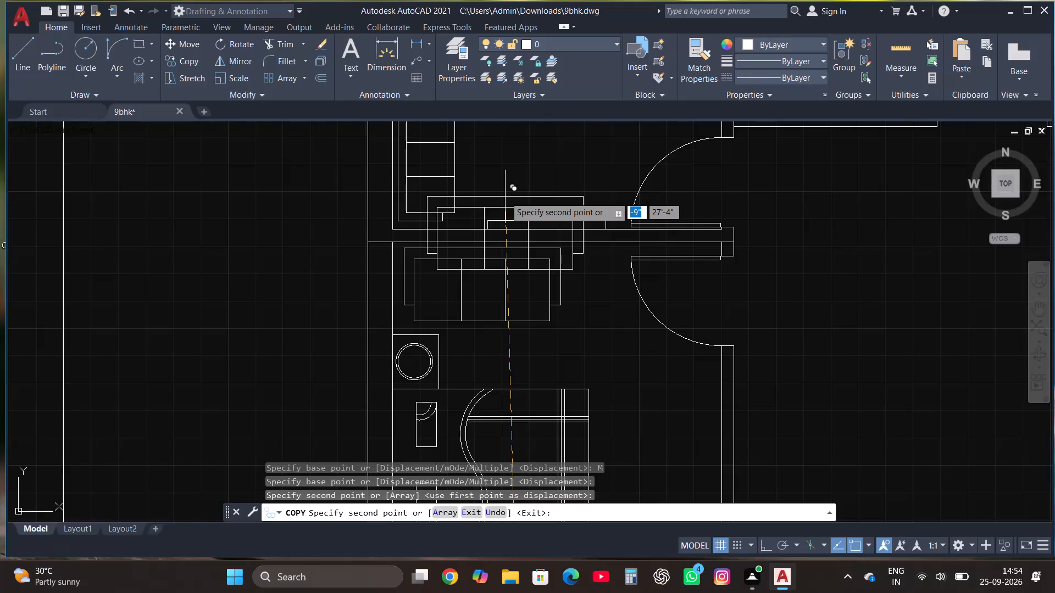
Place another copy of the three-seat sofa outside the plan, west of the overall height dimension, and end the copying.
{"action": "scroll", "coordinate": [505, 197], "scroll_direction": "down", "scroll_amount": 4}
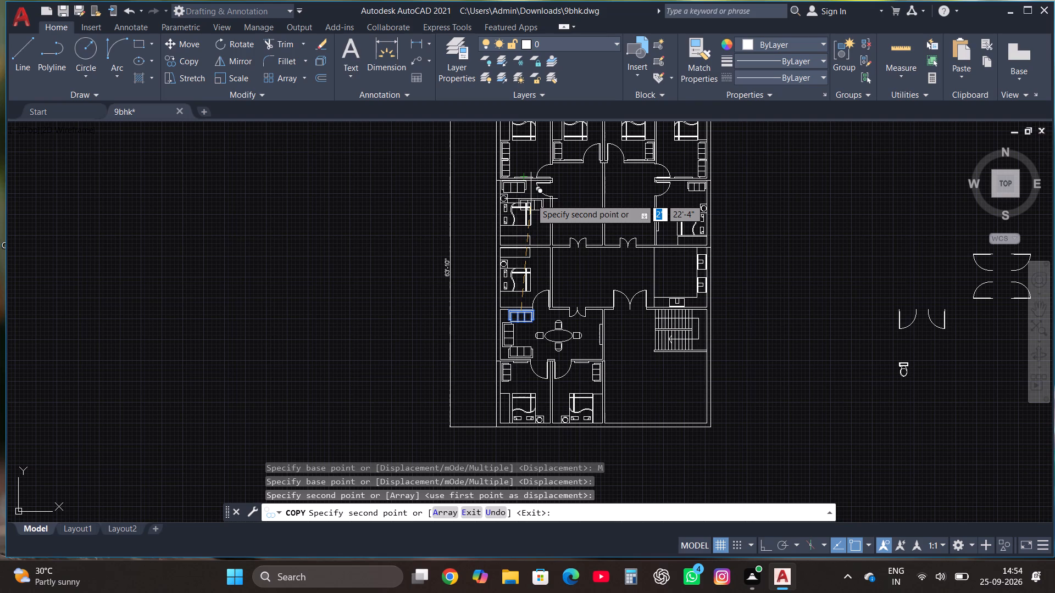
{"action": "scroll", "coordinate": [507, 247], "scroll_direction": "down", "scroll_amount": 1}
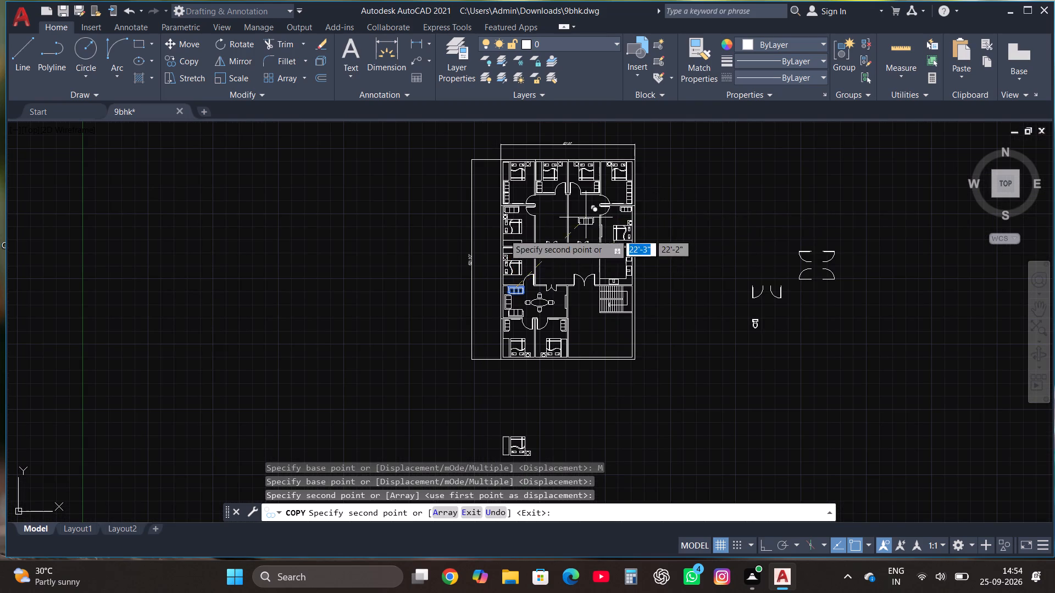
{"action": "left_click", "coordinate": [431, 269]}
{"action": "scroll", "coordinate": [445, 262], "scroll_direction": "up", "scroll_amount": 2}
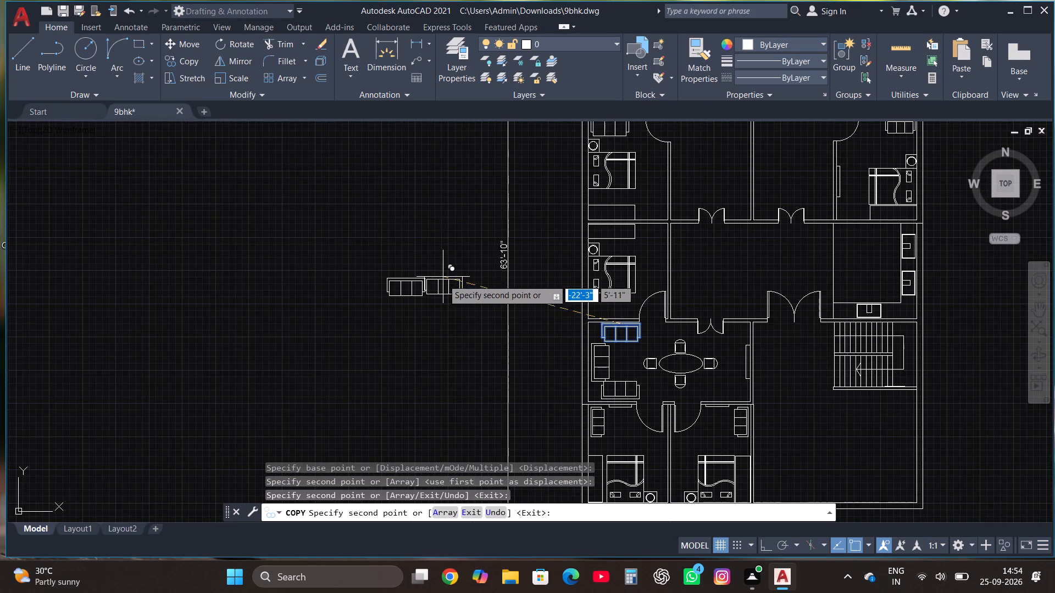
{"action": "key", "text": "Escape"}
Rotate the sofa copy outside the plan by 180° with Ortho on.
{"action": "left_click", "coordinate": [442, 301]}
{"action": "left_click", "coordinate": [373, 262]}
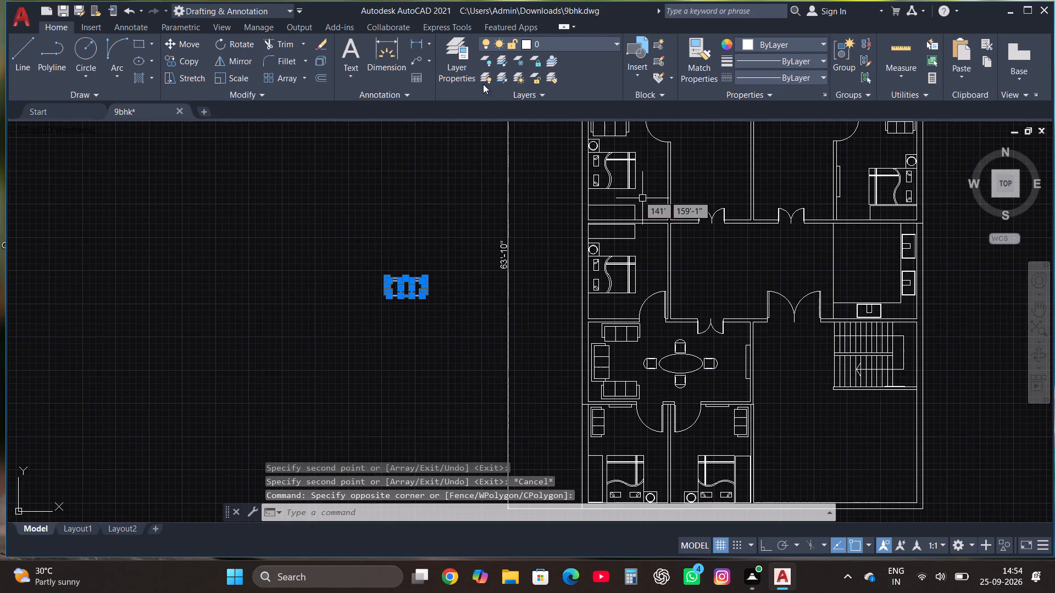
{"action": "left_click", "coordinate": [232, 40]}
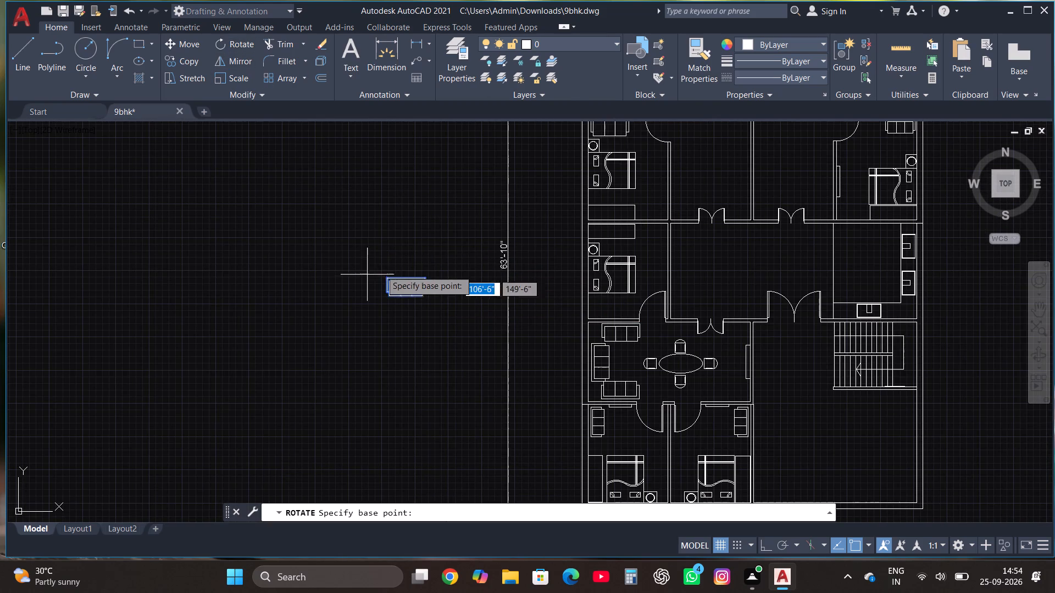
{"action": "left_click", "coordinate": [401, 267]}
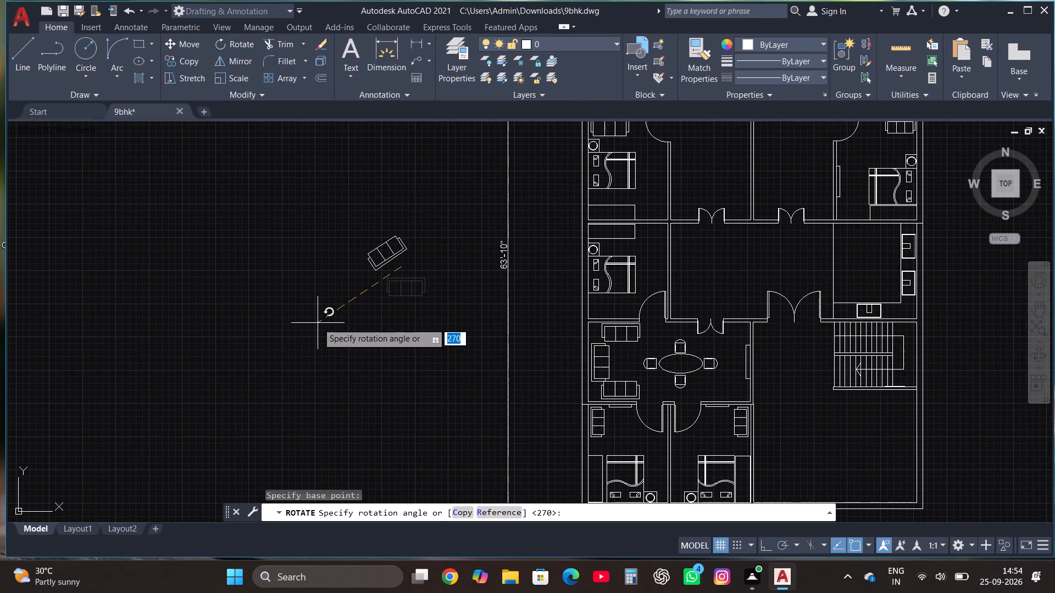
{"action": "key", "text": "F8"}
{"action": "left_click", "coordinate": [336, 266]}
Move the rotated three-seat sofa from outside the plan to the lower west bedroom's south wall, with Ortho off.
{"action": "left_click", "coordinate": [454, 262]}
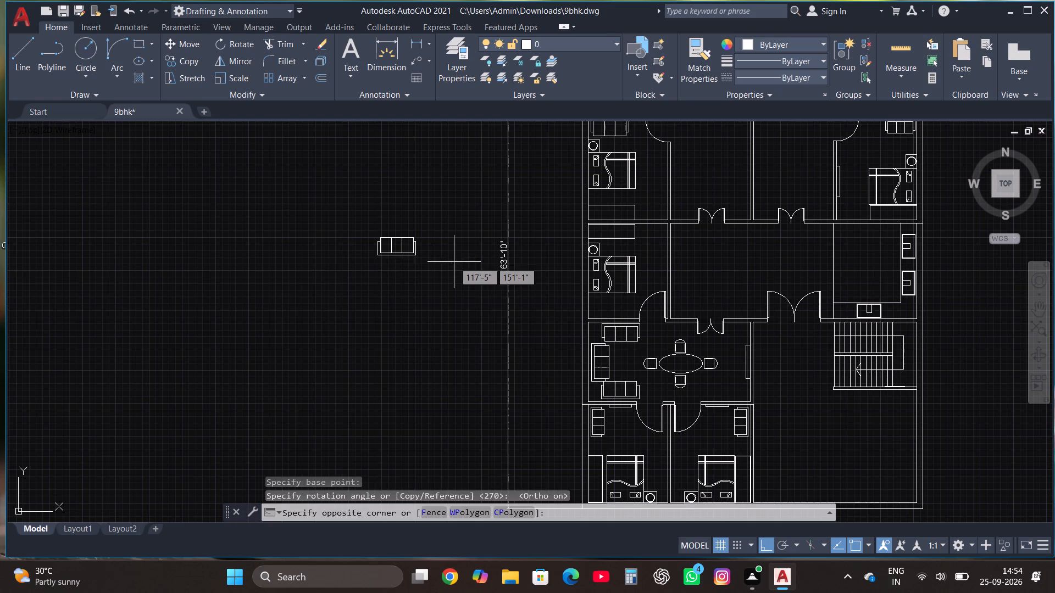
{"action": "left_click", "coordinate": [348, 210]}
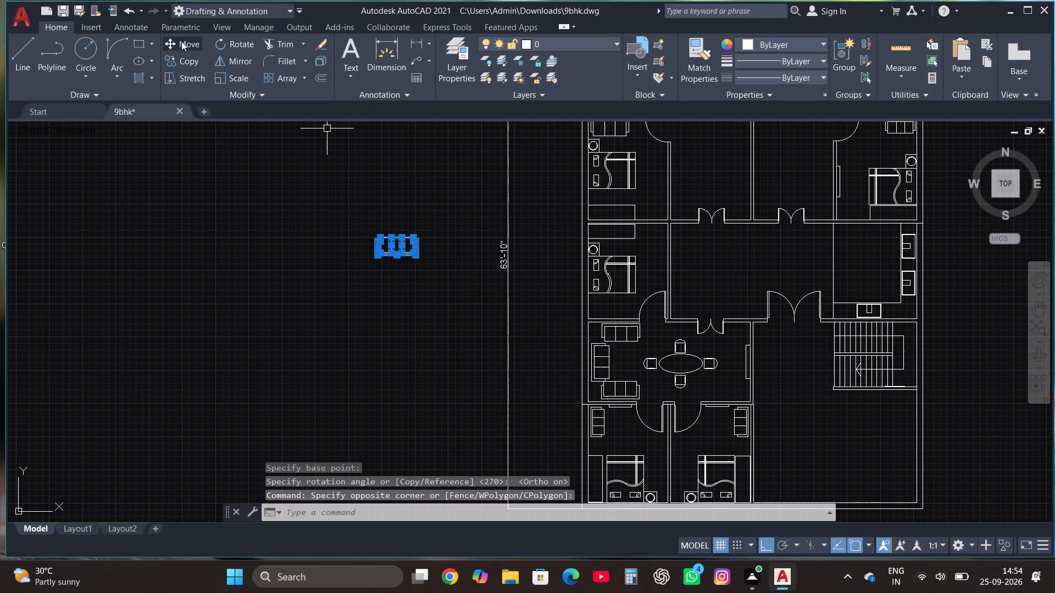
{"action": "left_click", "coordinate": [182, 40]}
{"action": "left_click", "coordinate": [394, 250]}
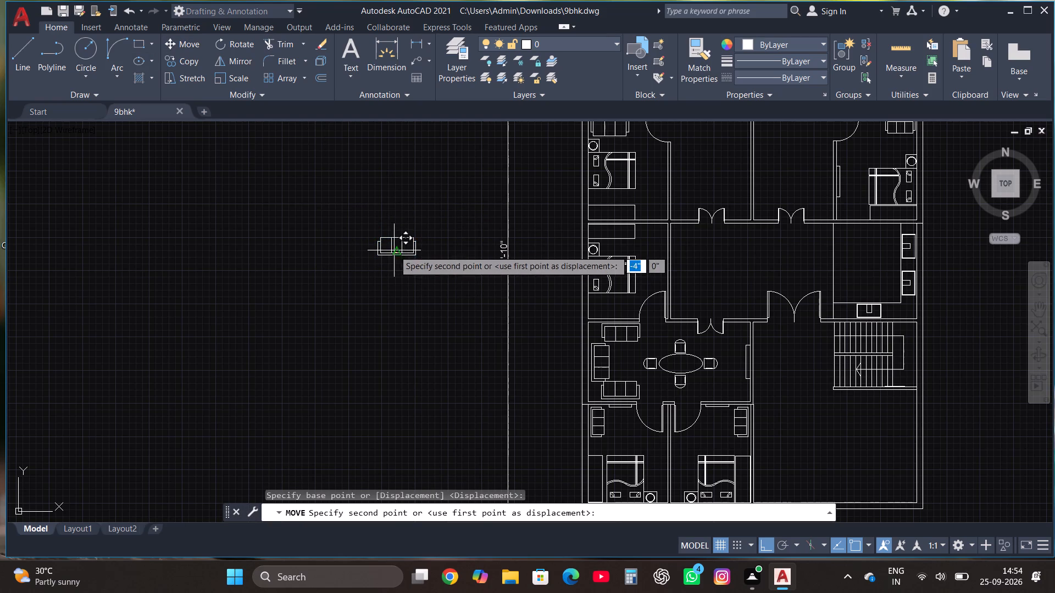
{"action": "key", "text": "F8"}
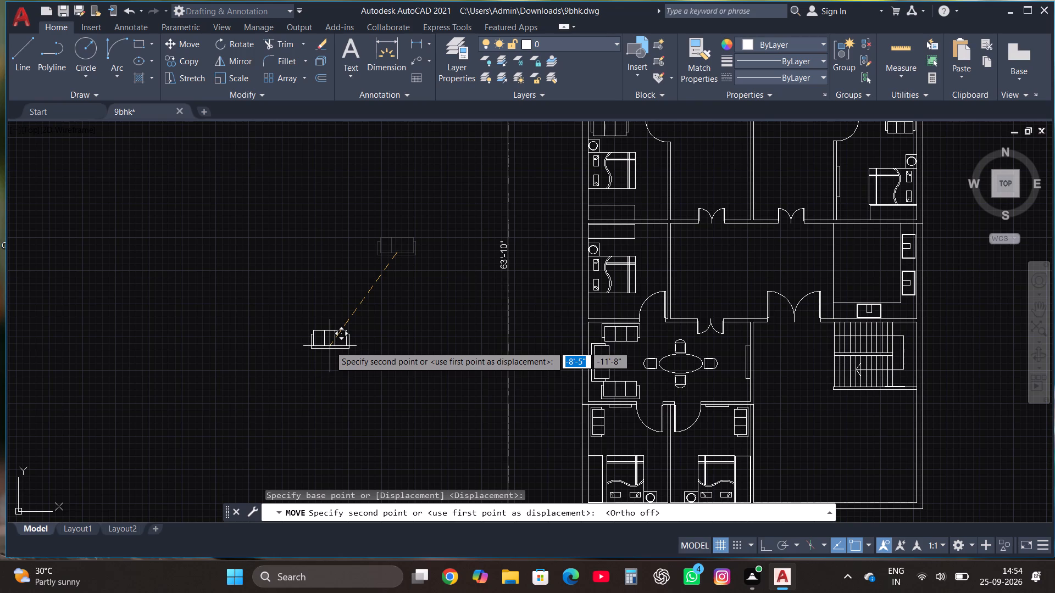
{"action": "scroll", "coordinate": [330, 350], "scroll_direction": "down", "scroll_amount": 1}
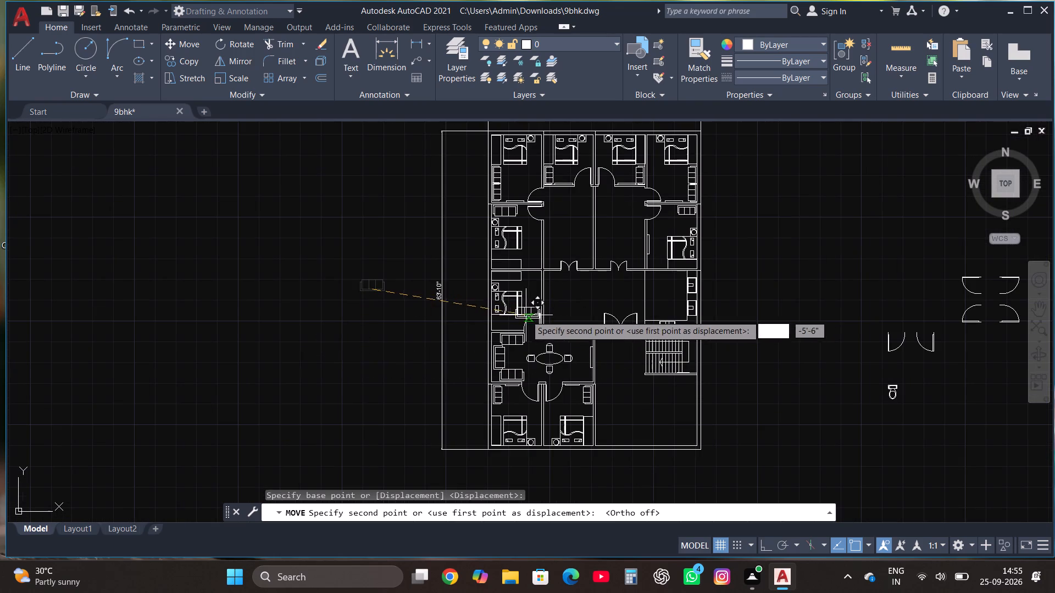
{"action": "scroll", "coordinate": [509, 321], "scroll_direction": "up", "scroll_amount": 3}
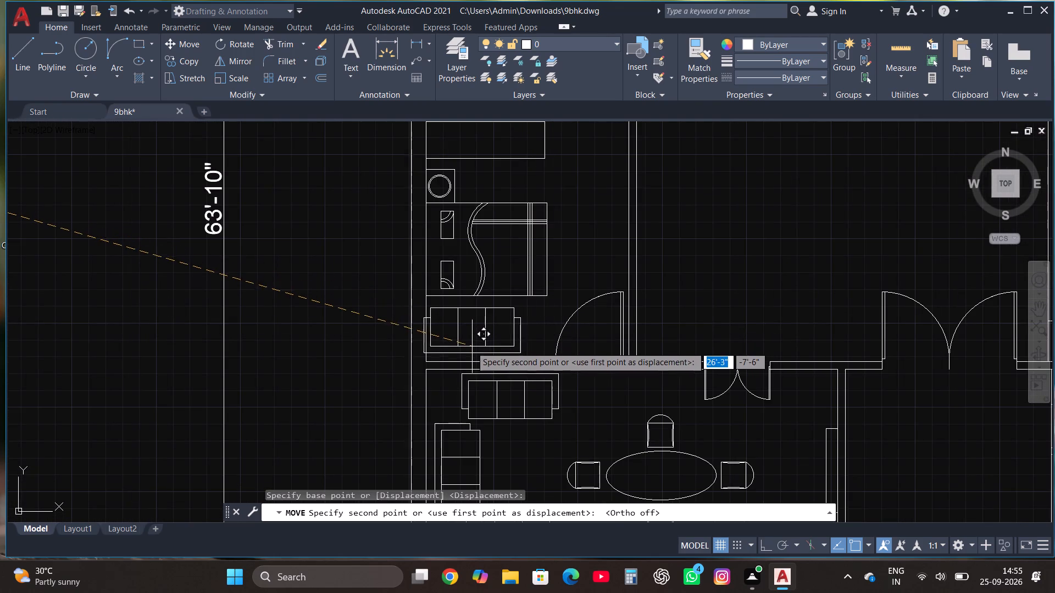
{"action": "left_click", "coordinate": [479, 350]}
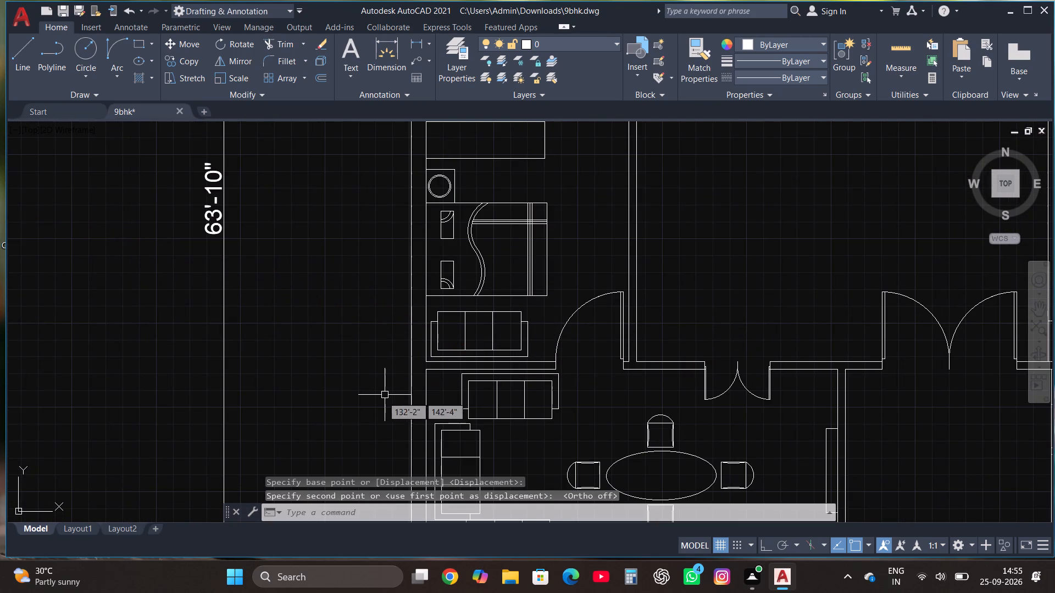
Copy the three-seat sofa on the large room's west wall to two spots along the central hall's west wall, using the Multiple option.
{"action": "scroll", "coordinate": [363, 413], "scroll_direction": "down", "scroll_amount": 2}
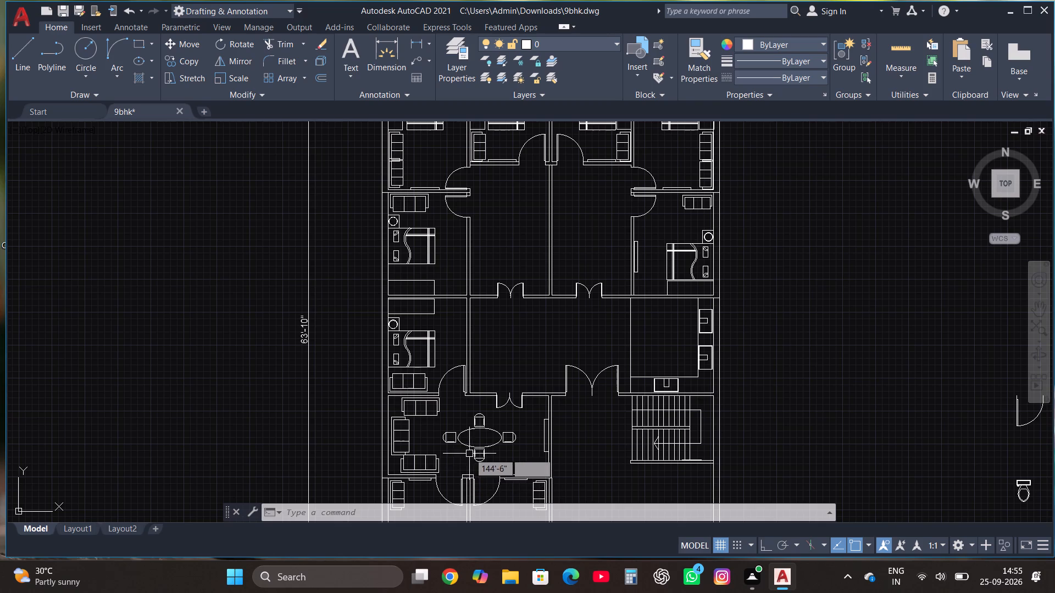
{"action": "scroll", "coordinate": [408, 460], "scroll_direction": "up", "scroll_amount": 3}
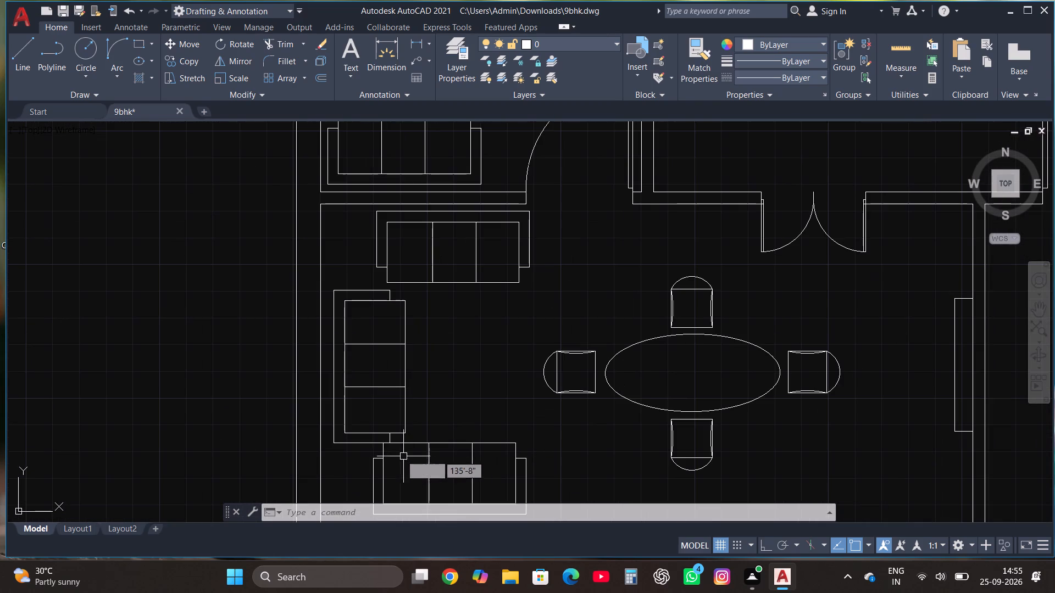
{"action": "left_click", "coordinate": [368, 452]}
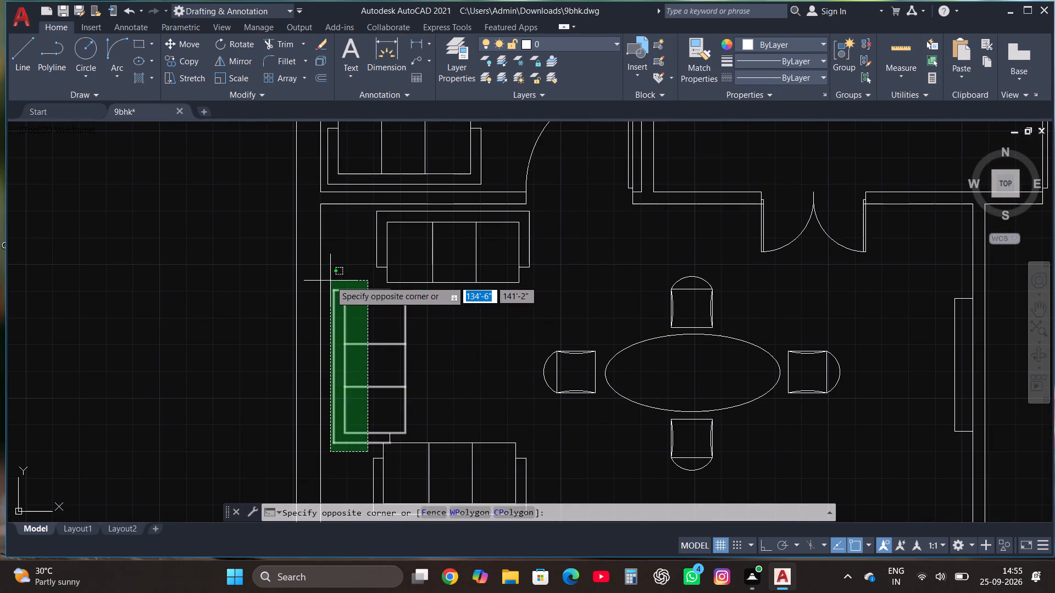
{"action": "left_click", "coordinate": [330, 281]}
{"action": "left_click", "coordinate": [388, 296]}
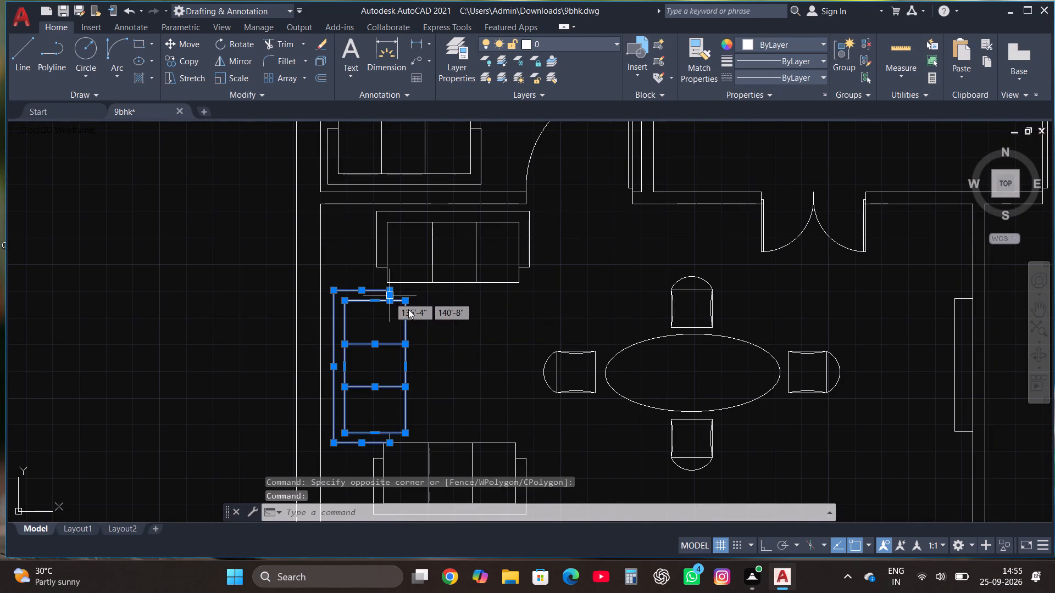
{"action": "left_click", "coordinate": [390, 435]}
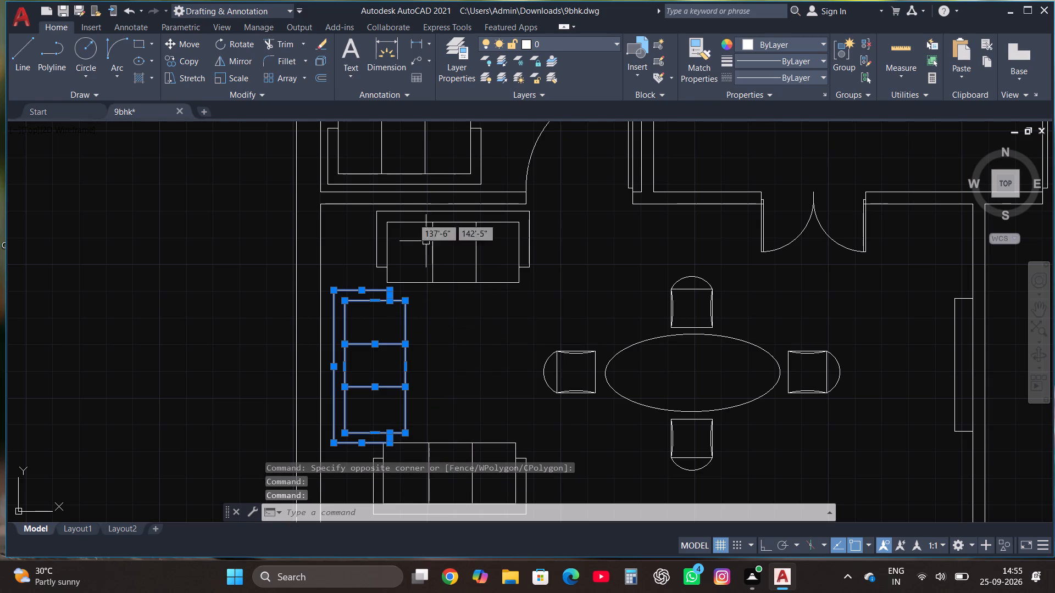
{"action": "left_click", "coordinate": [185, 61]}
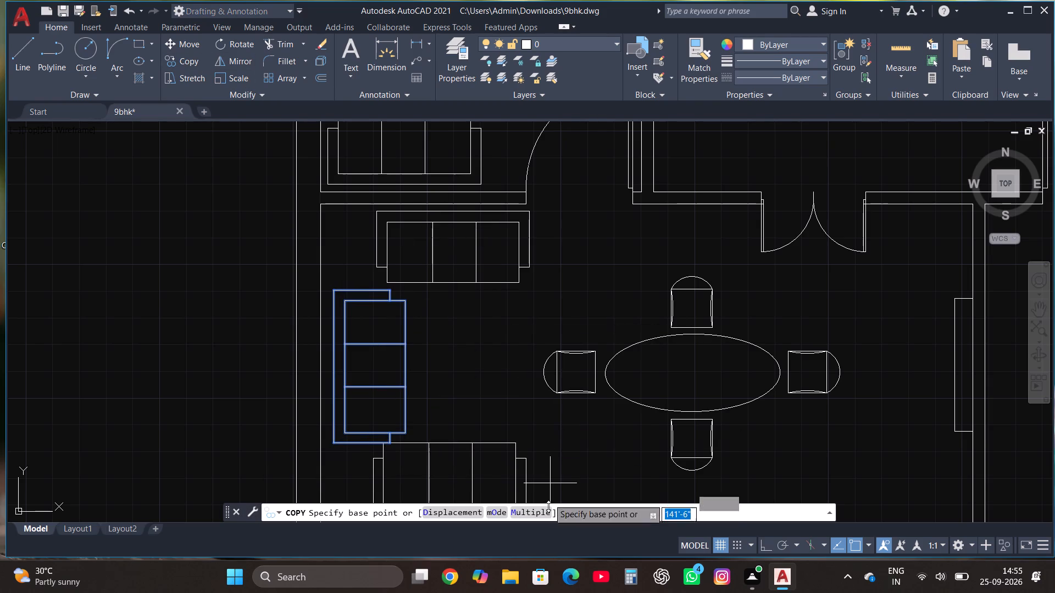
{"action": "left_click", "coordinate": [535, 510]}
{"action": "left_click", "coordinate": [381, 388]}
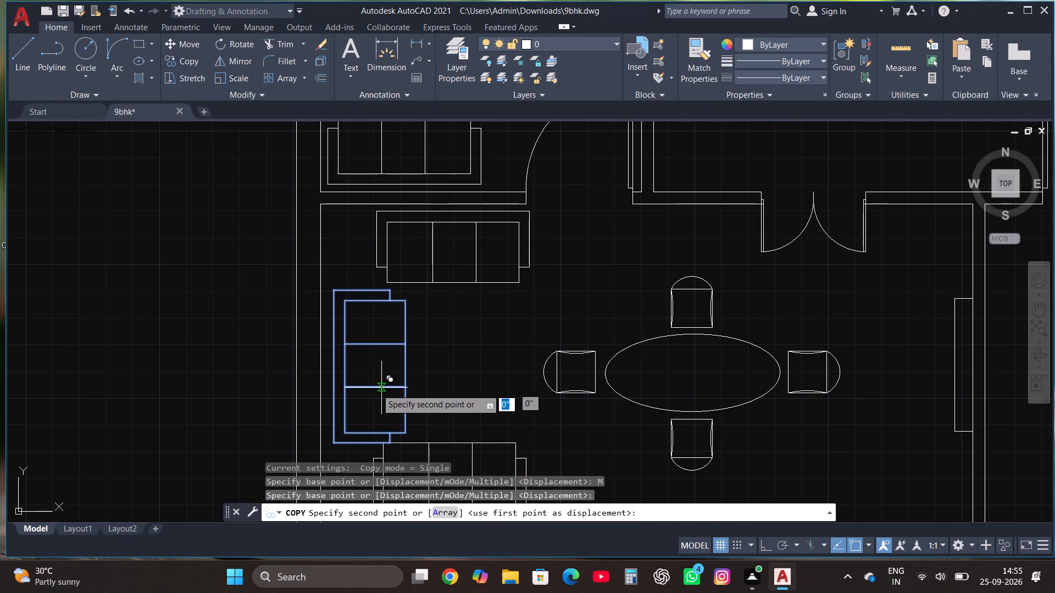
{"action": "scroll", "coordinate": [376, 392], "scroll_direction": "down", "scroll_amount": 3}
{"action": "scroll", "coordinate": [474, 318], "scroll_direction": "up", "scroll_amount": 2}
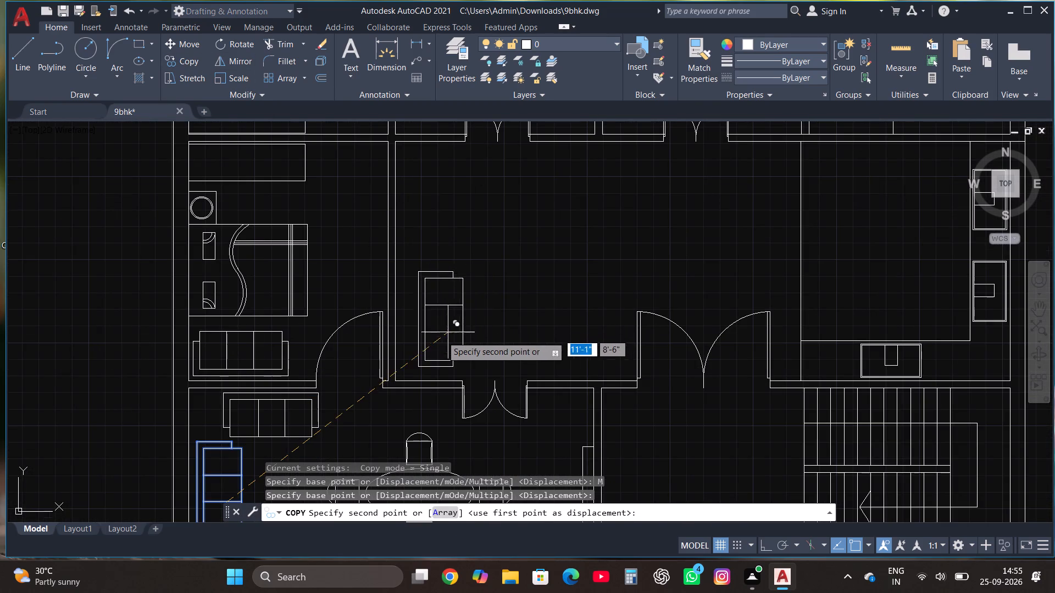
{"action": "left_click", "coordinate": [436, 339]}
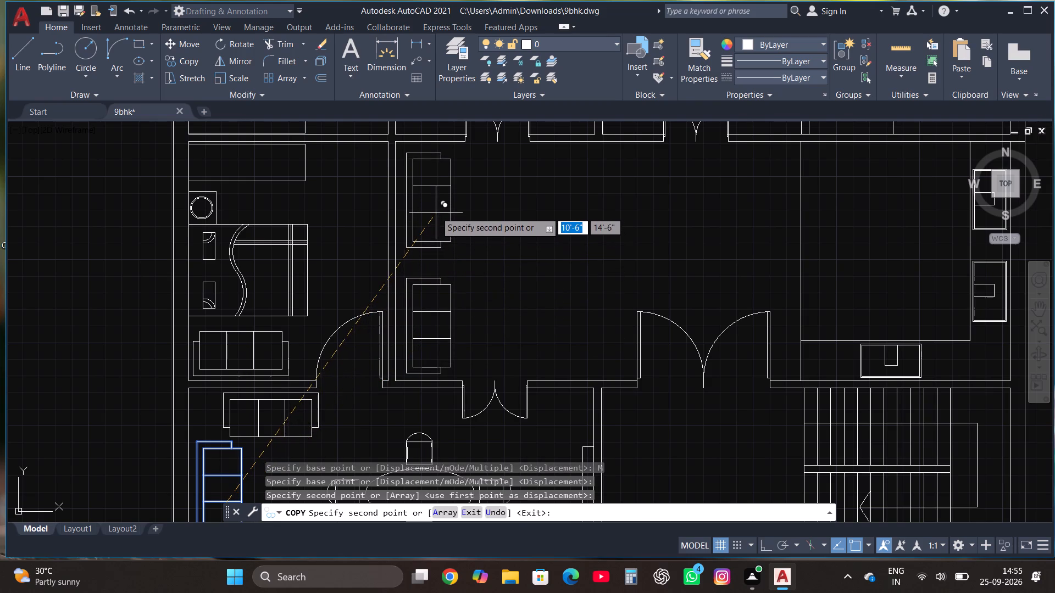
{"action": "left_click", "coordinate": [435, 215]}
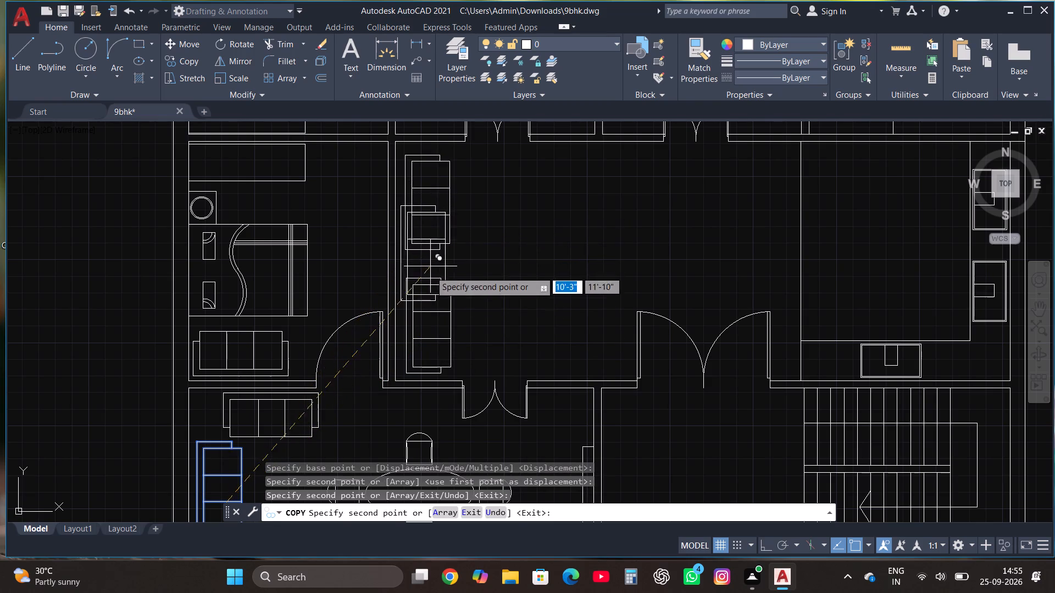
Place two more sofa copies near the west walls of the two middle rooms north of the central hall, and end the copying.
{"action": "scroll", "coordinate": [429, 280], "scroll_direction": "down", "scroll_amount": 2}
{"action": "scroll", "coordinate": [431, 195], "scroll_direction": "up", "scroll_amount": 2}
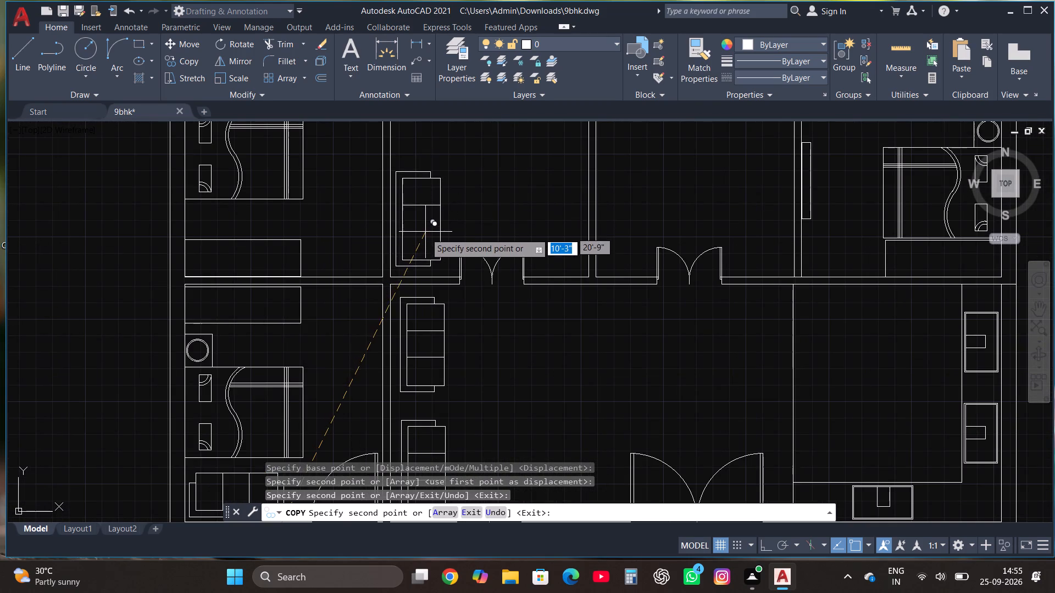
{"action": "left_click", "coordinate": [430, 229]}
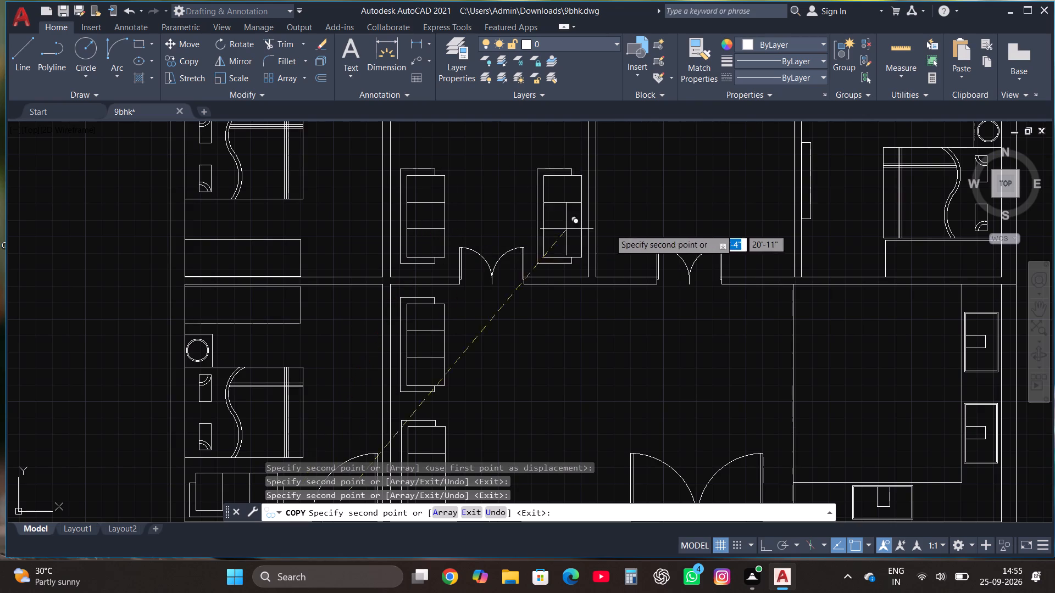
{"action": "left_click", "coordinate": [632, 231]}
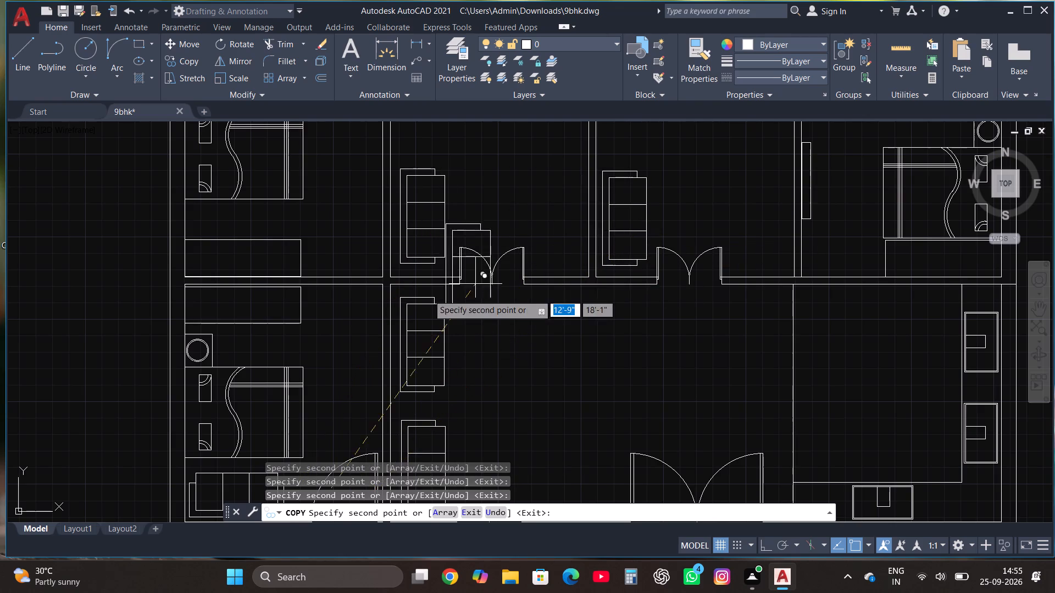
{"action": "scroll", "coordinate": [414, 304], "scroll_direction": "down", "scroll_amount": 1}
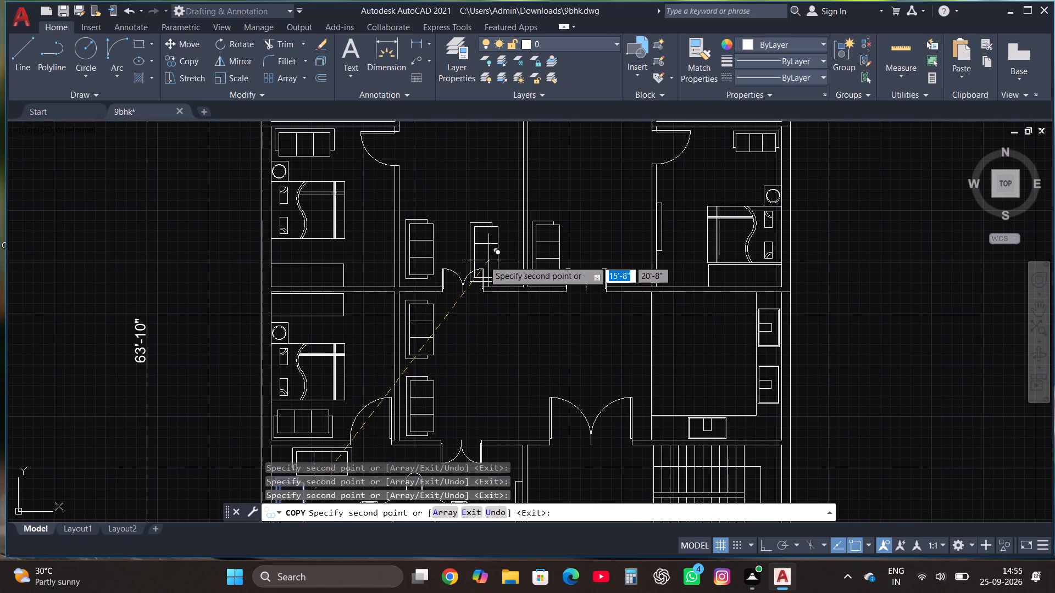
{"action": "key", "text": "Escape"}
Mirror the sofa in the western middle room about a vertical line to the room's east wall, with Ortho on, keeping the original.
{"action": "scroll", "coordinate": [446, 261], "scroll_direction": "up", "scroll_amount": 1}
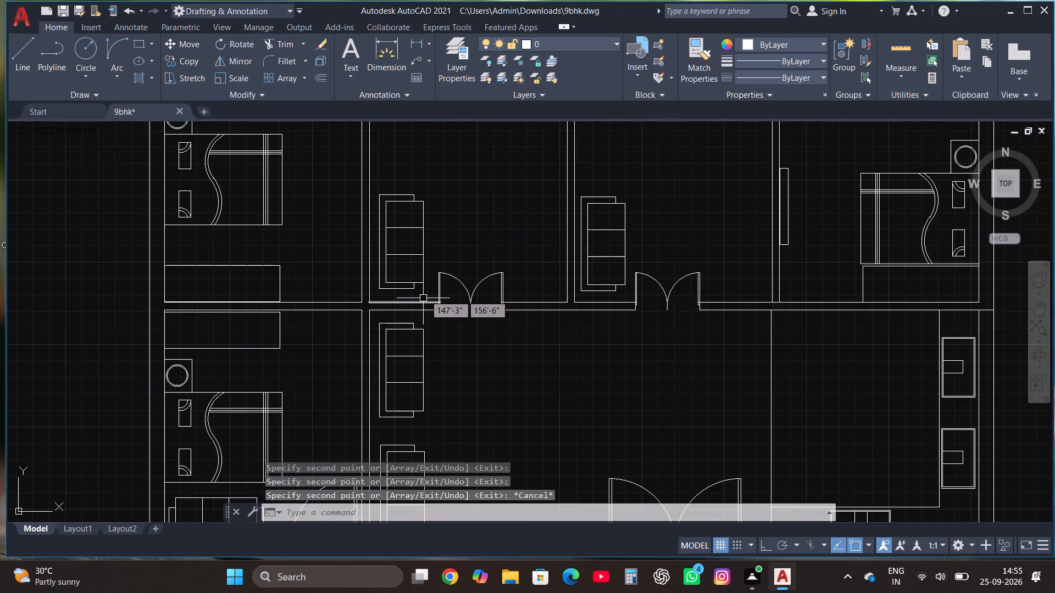
{"action": "left_click", "coordinate": [426, 291]}
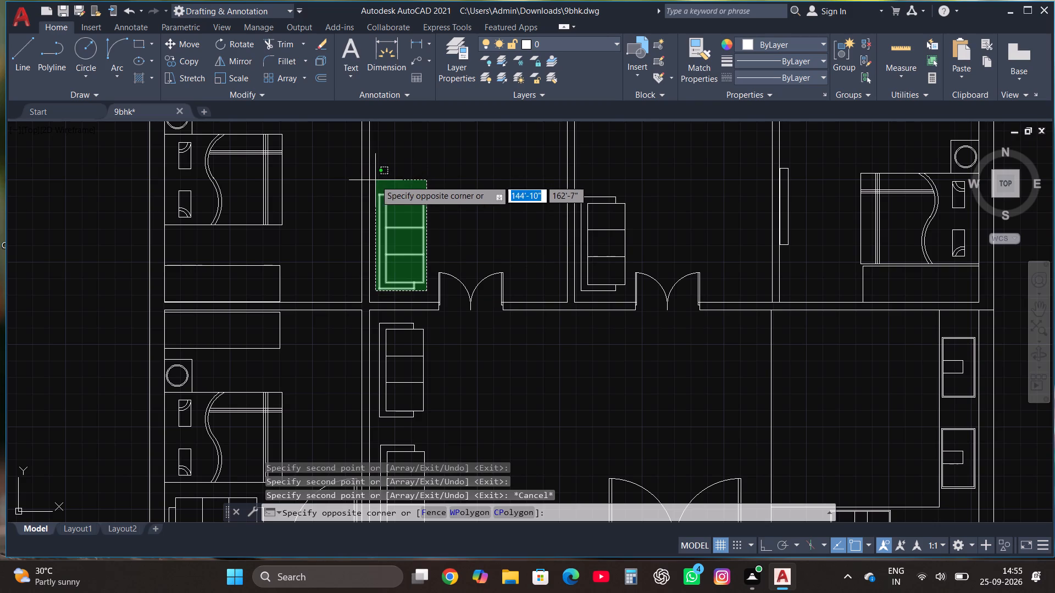
{"action": "left_click", "coordinate": [378, 177]}
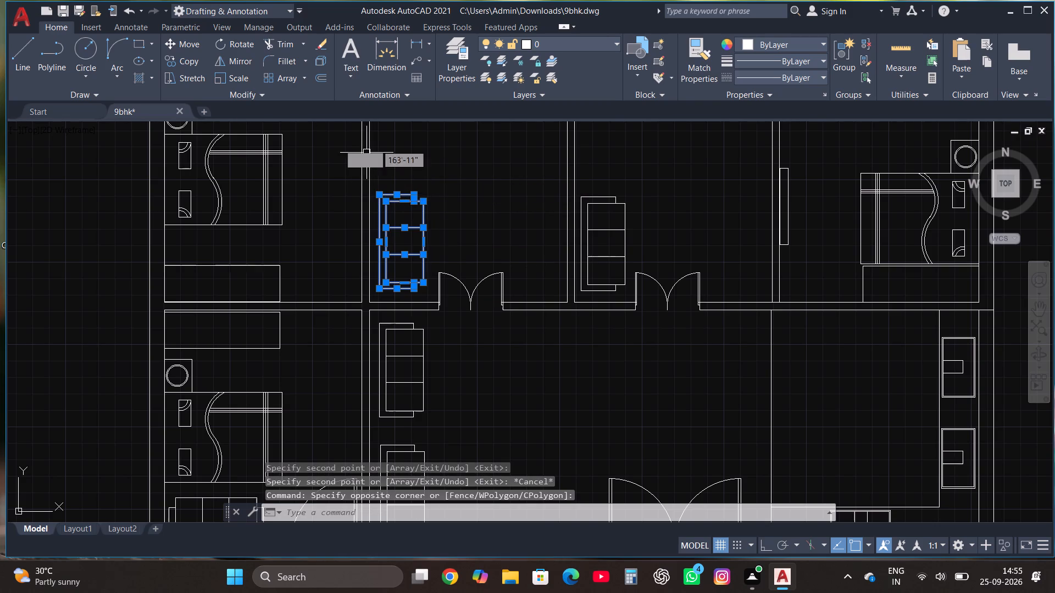
{"action": "left_click", "coordinate": [243, 64]}
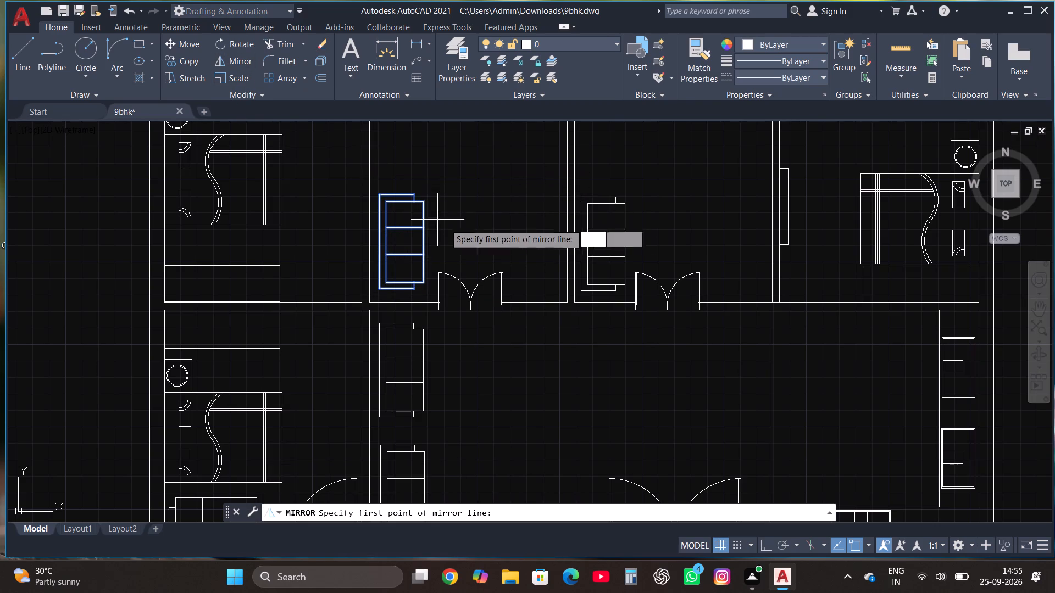
{"action": "left_click", "coordinate": [468, 235]}
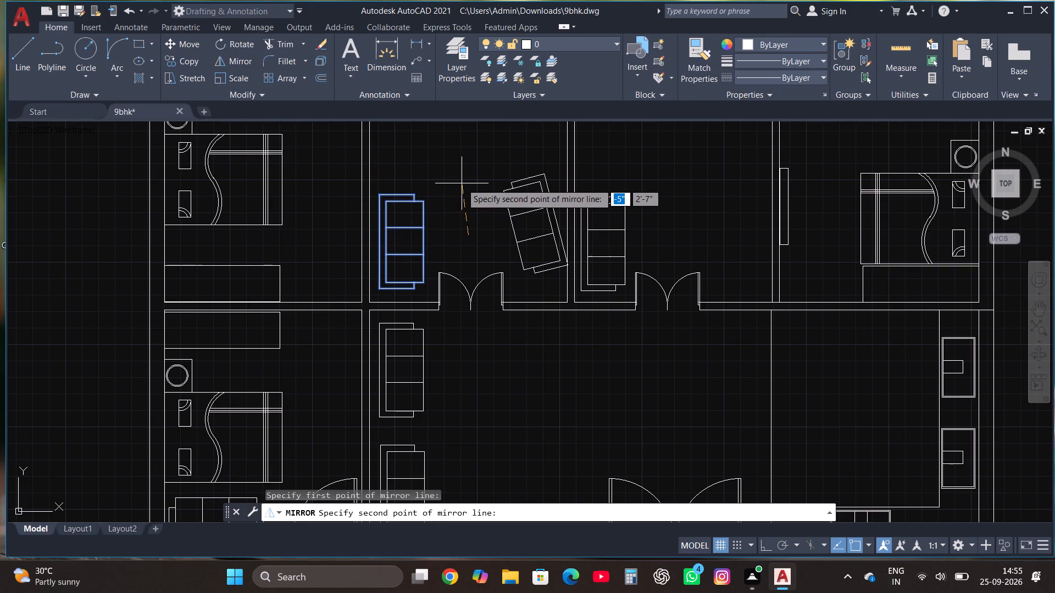
{"action": "key", "text": "F8"}
{"action": "left_click", "coordinate": [462, 183]}
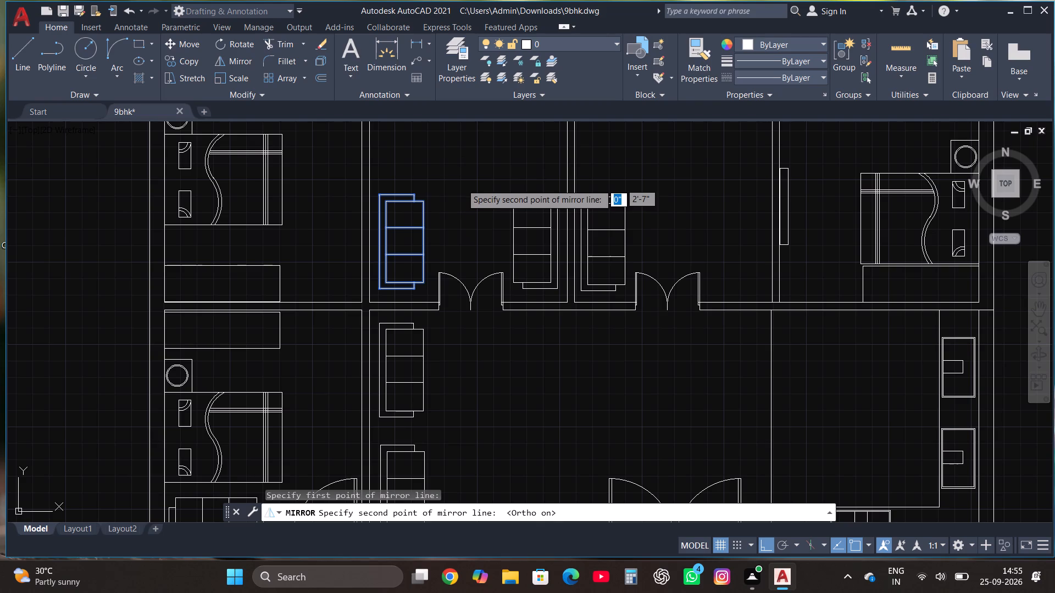
{"action": "left_click", "coordinate": [474, 191]}
{"action": "left_click_drag", "start_coordinate": [506, 242], "coordinate": [474, 191]}
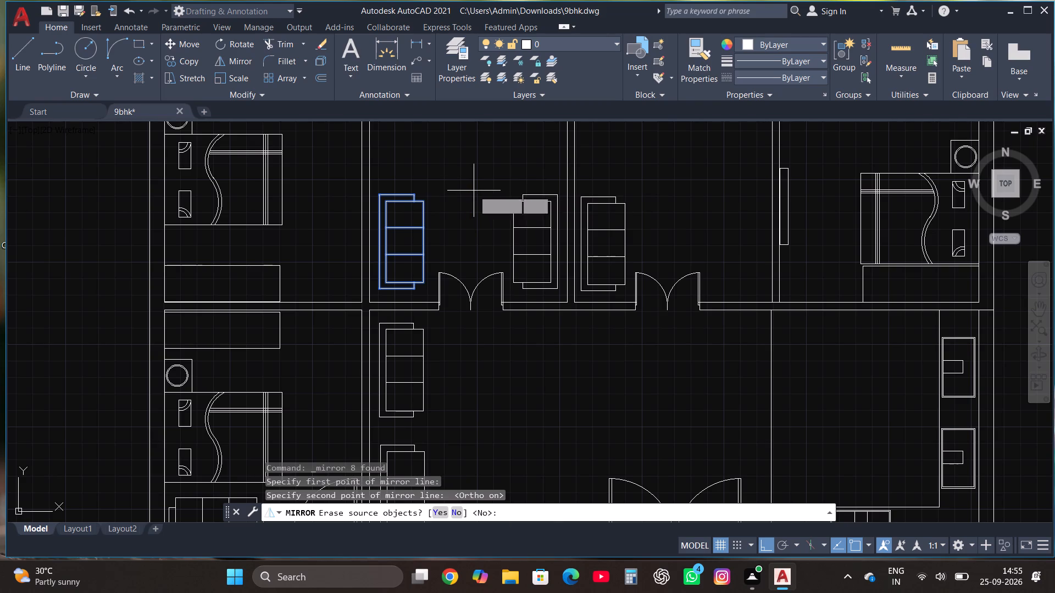
Copy the mirrored sofa horizontally to the east side of the adjacent middle room.
{"action": "left_click", "coordinate": [560, 295]}
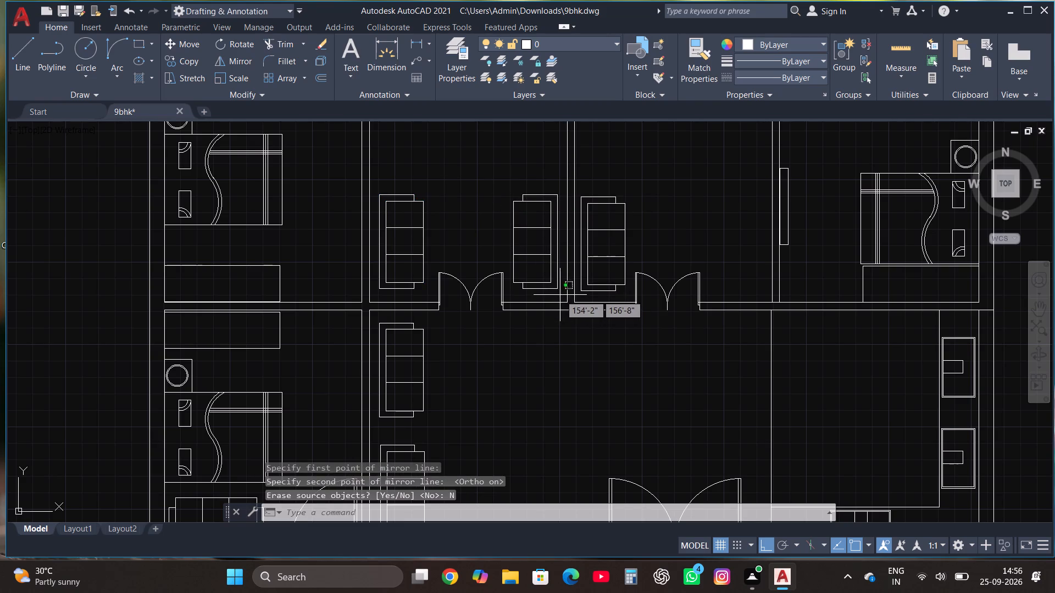
{"action": "left_click", "coordinate": [507, 176]}
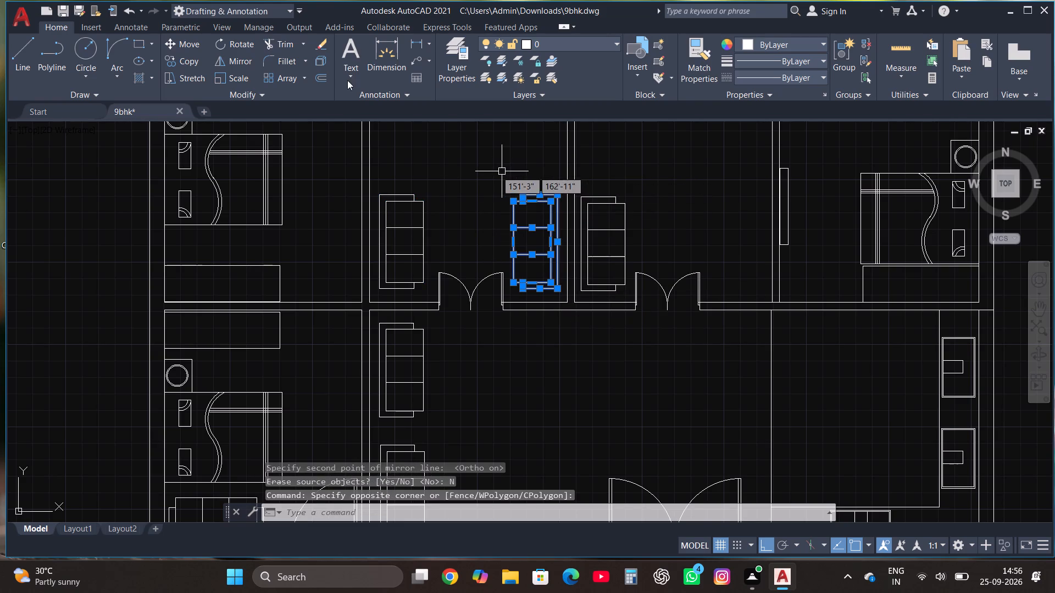
{"action": "left_click", "coordinate": [182, 60]}
{"action": "scroll", "coordinate": [366, 344], "scroll_direction": "down", "scroll_amount": 1}
{"action": "scroll", "coordinate": [509, 323], "scroll_direction": "up", "scroll_amount": 1}
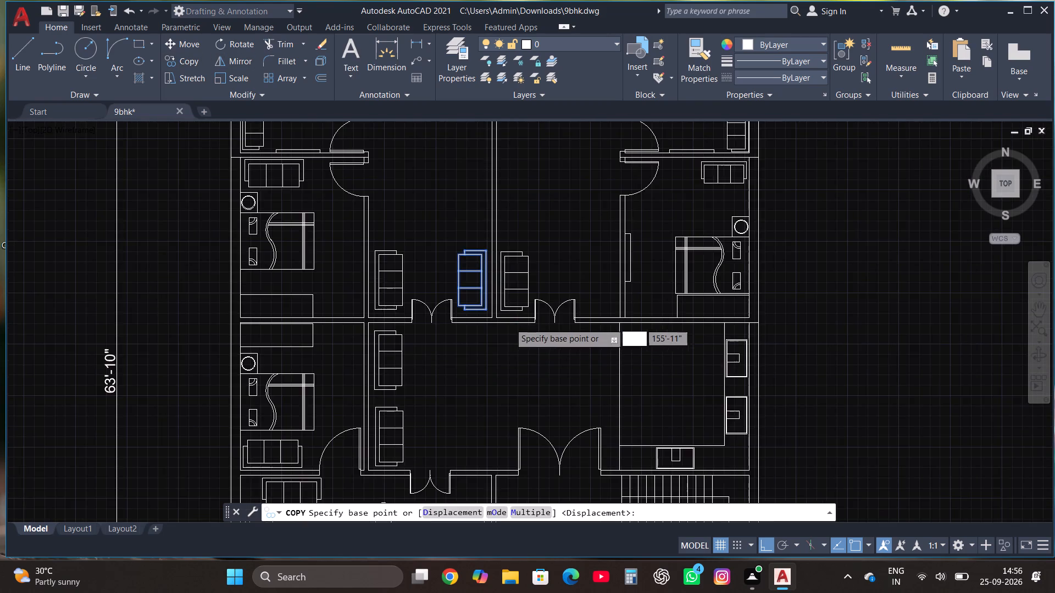
{"action": "left_click", "coordinate": [438, 253]}
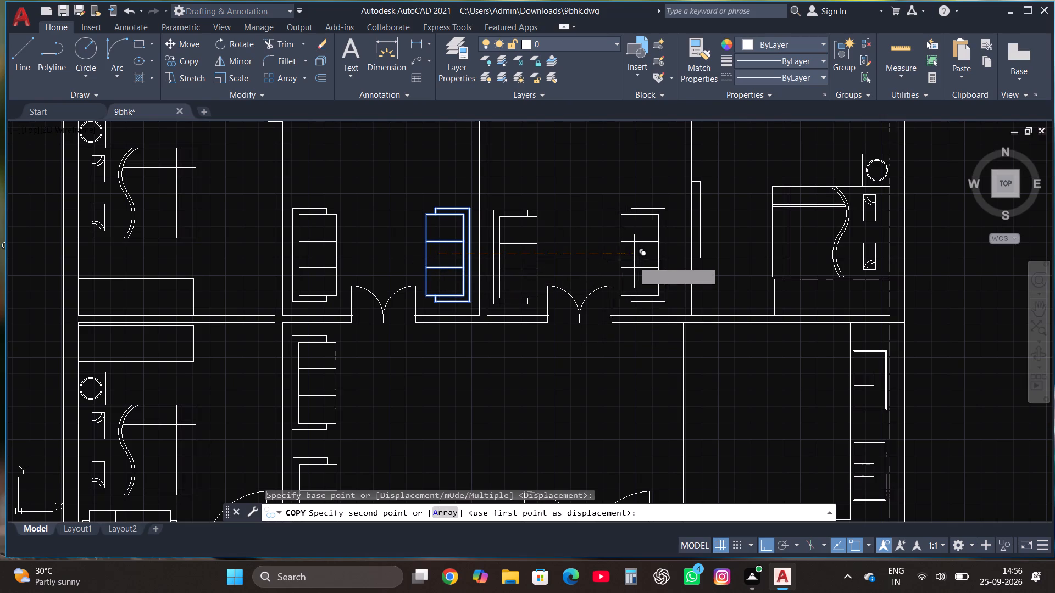
{"action": "left_click", "coordinate": [646, 261]}
Copy the oval dining table with its four chairs from the large room into the central hall, with the Multiple option and Ortho off.
{"action": "scroll", "coordinate": [537, 377], "scroll_direction": "down", "scroll_amount": 2}
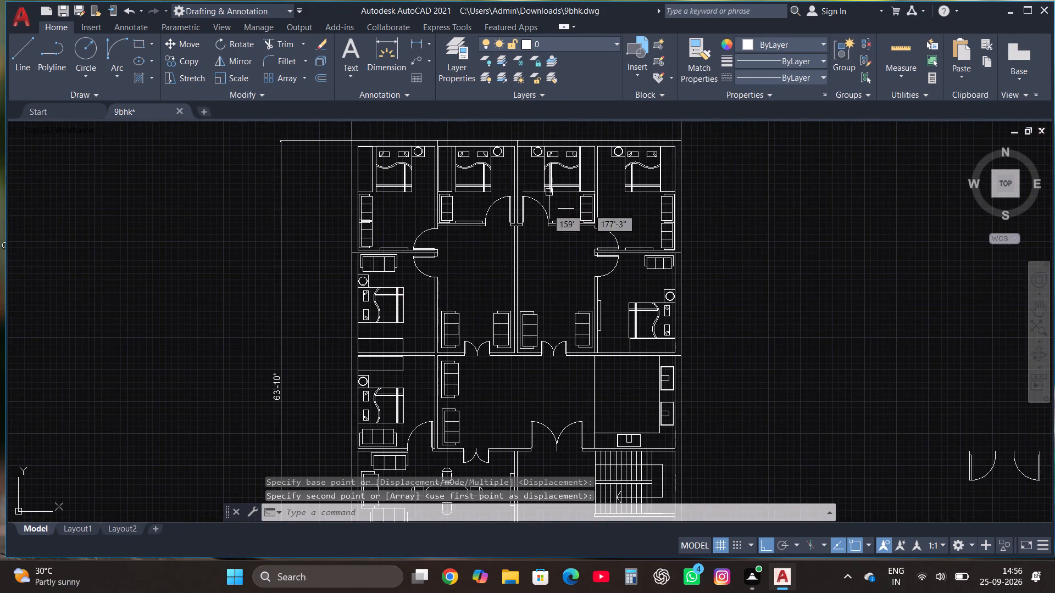
{"action": "scroll", "coordinate": [509, 317], "scroll_direction": "down", "scroll_amount": 1}
{"action": "scroll", "coordinate": [469, 451], "scroll_direction": "up", "scroll_amount": 3}
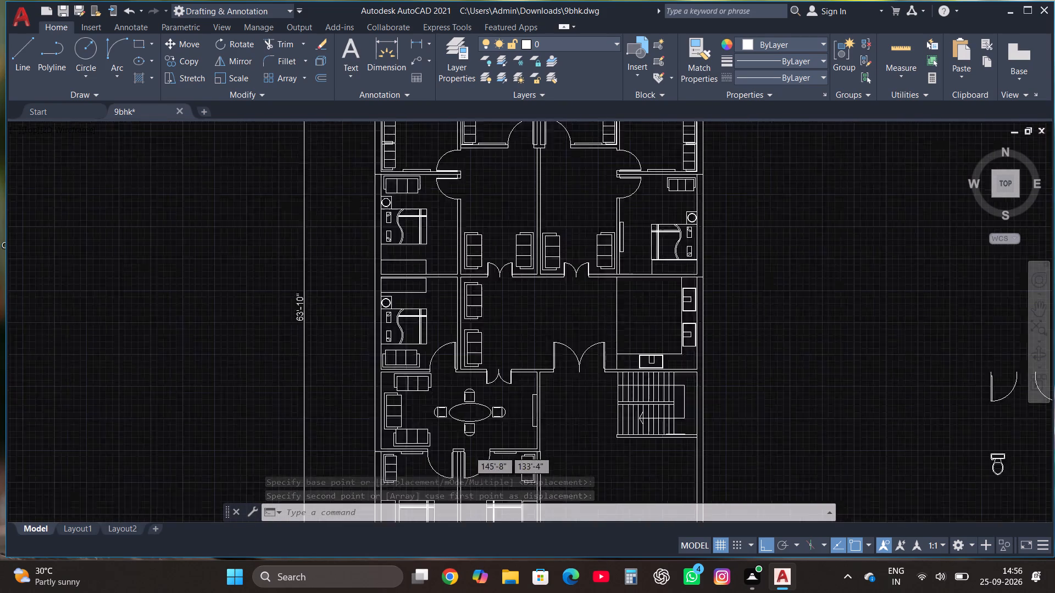
{"action": "left_click", "coordinate": [526, 425]}
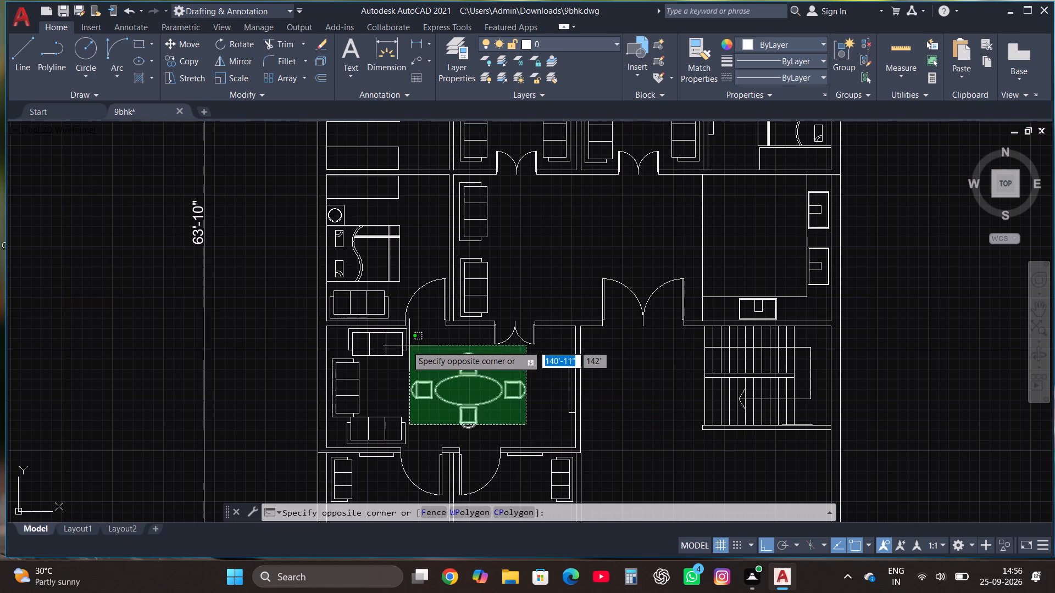
{"action": "left_click", "coordinate": [406, 348]}
{"action": "scroll", "coordinate": [449, 418], "scroll_direction": "up", "scroll_amount": 3}
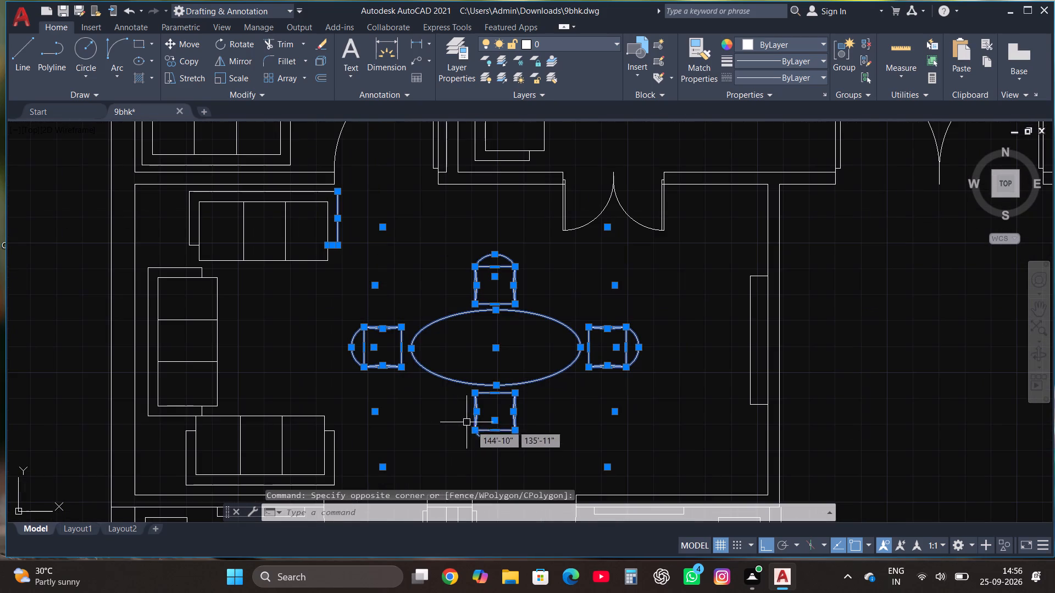
{"action": "left_click", "coordinate": [485, 439]}
{"action": "scroll", "coordinate": [438, 419], "scroll_direction": "down", "scroll_amount": 2}
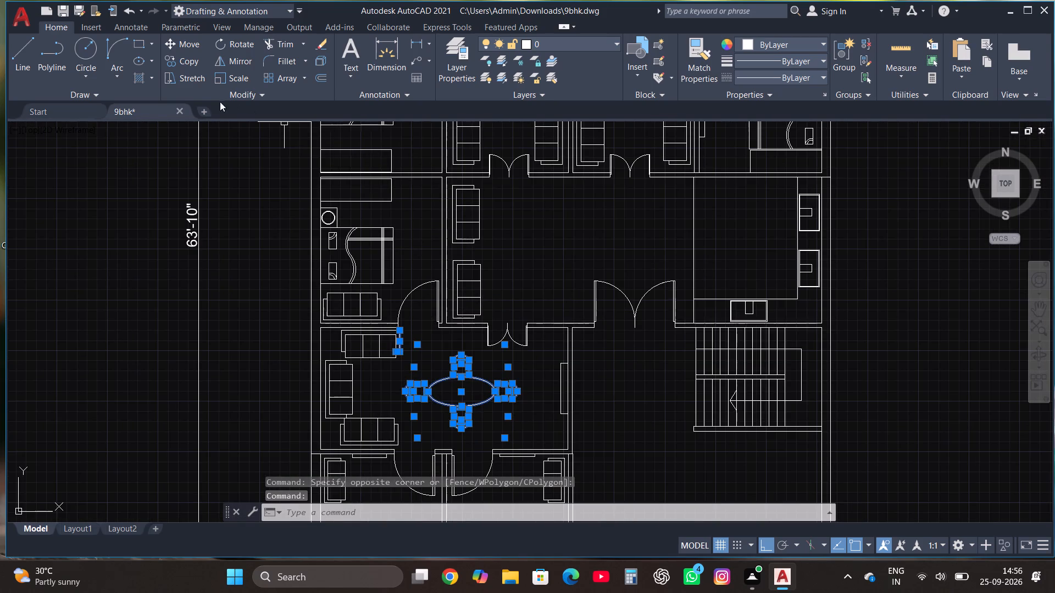
{"action": "left_click", "coordinate": [185, 60]}
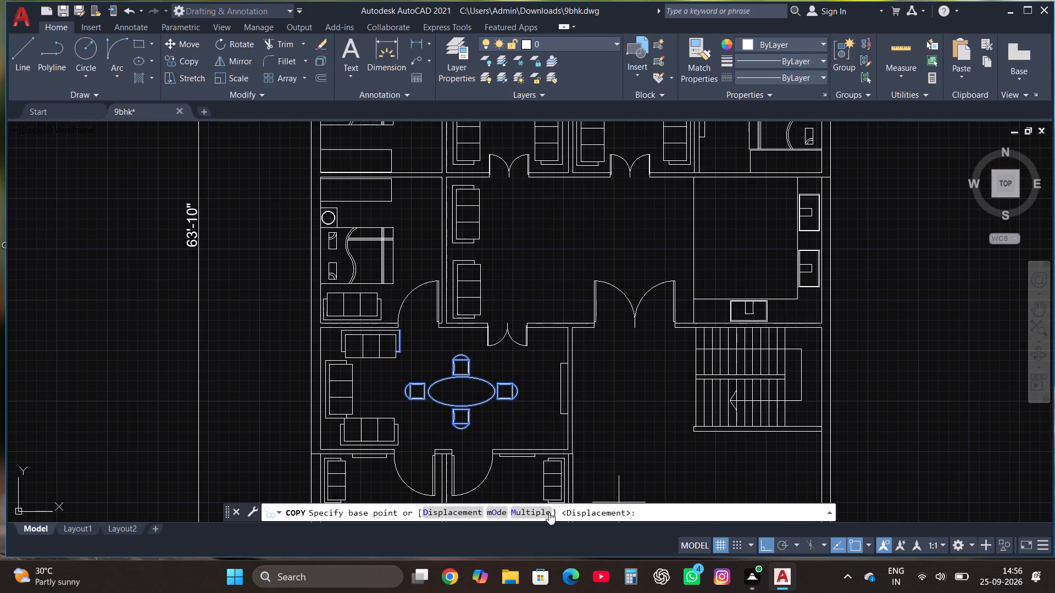
{"action": "left_click", "coordinate": [530, 508]}
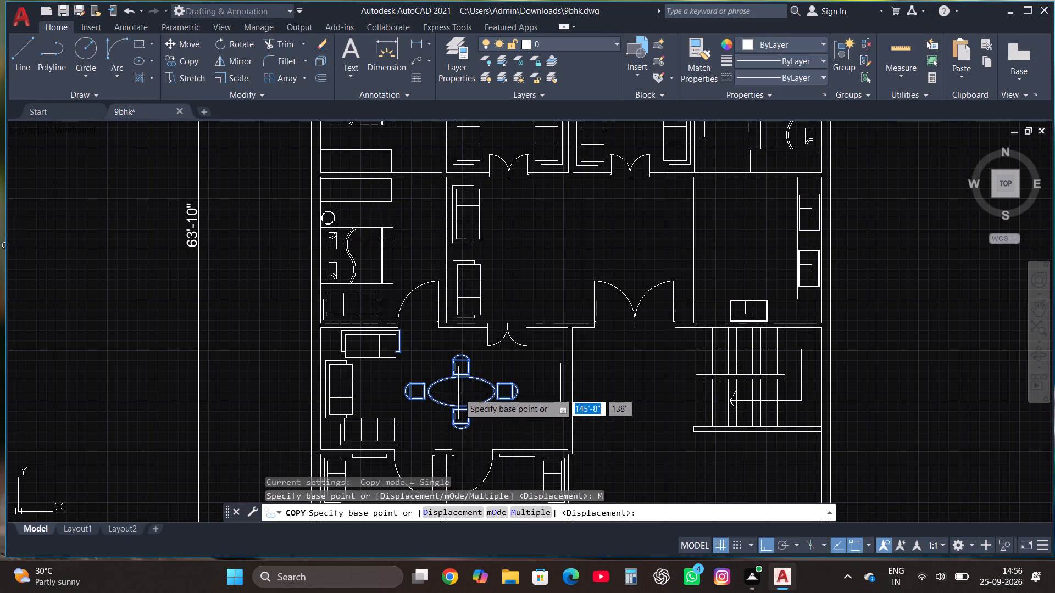
{"action": "left_click", "coordinate": [459, 393]}
{"action": "scroll", "coordinate": [454, 410], "scroll_direction": "down", "scroll_amount": 2}
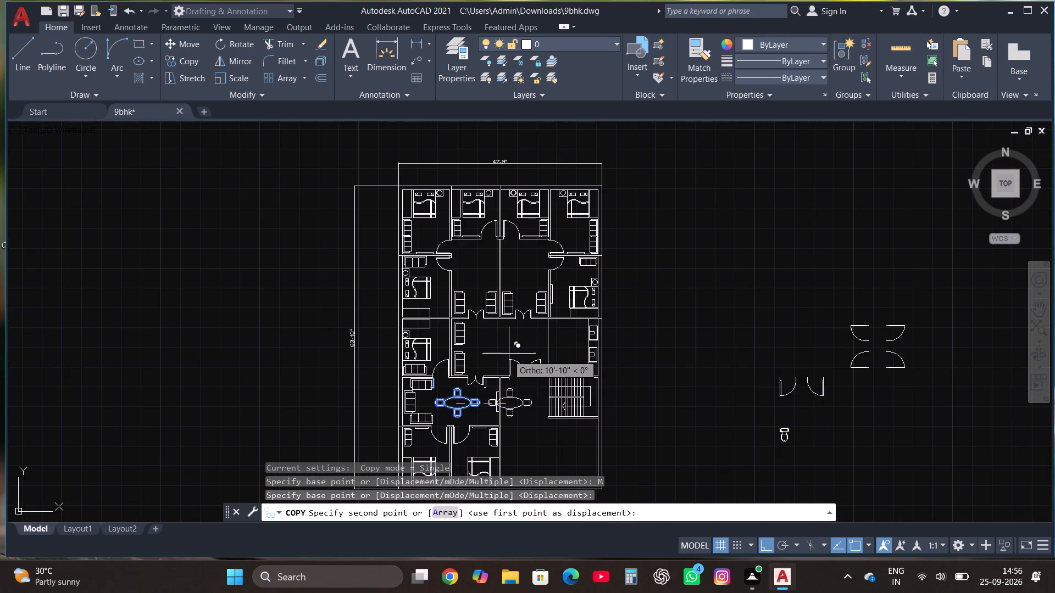
{"action": "key", "text": "F8"}
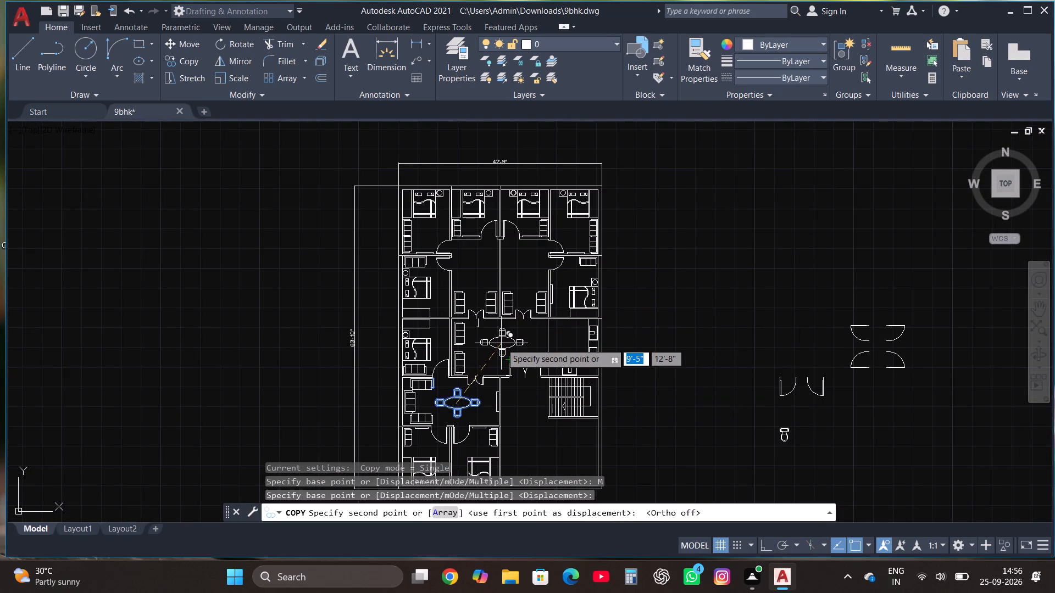
{"action": "scroll", "coordinate": [504, 339], "scroll_direction": "up", "scroll_amount": 2}
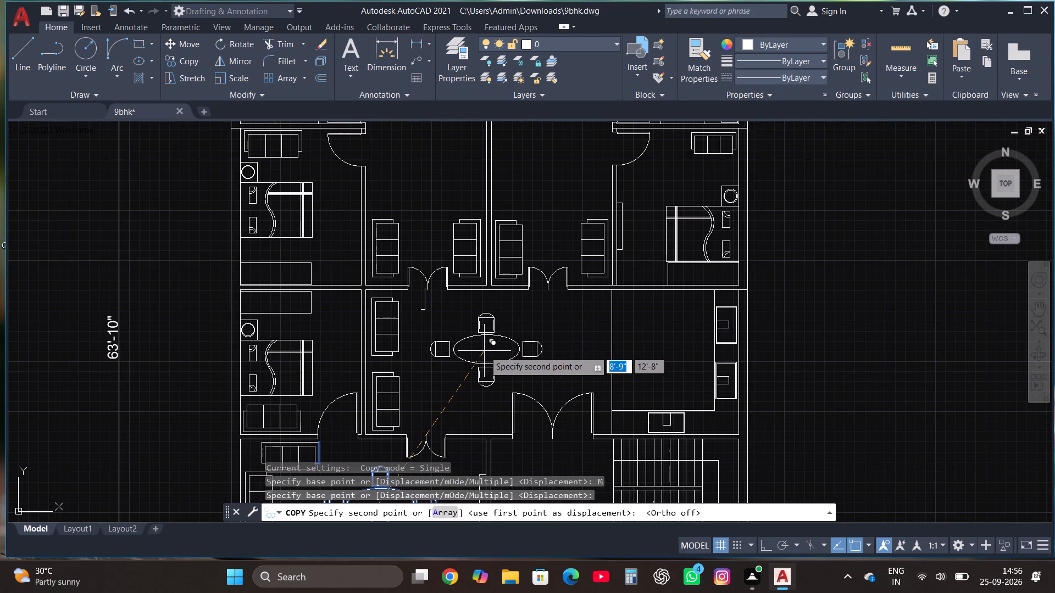
{"action": "left_click", "coordinate": [484, 351]}
Place two more dining set copies in the middle rooms north of the central hall, and end the copying.
{"action": "scroll", "coordinate": [488, 376], "scroll_direction": "down", "scroll_amount": 2}
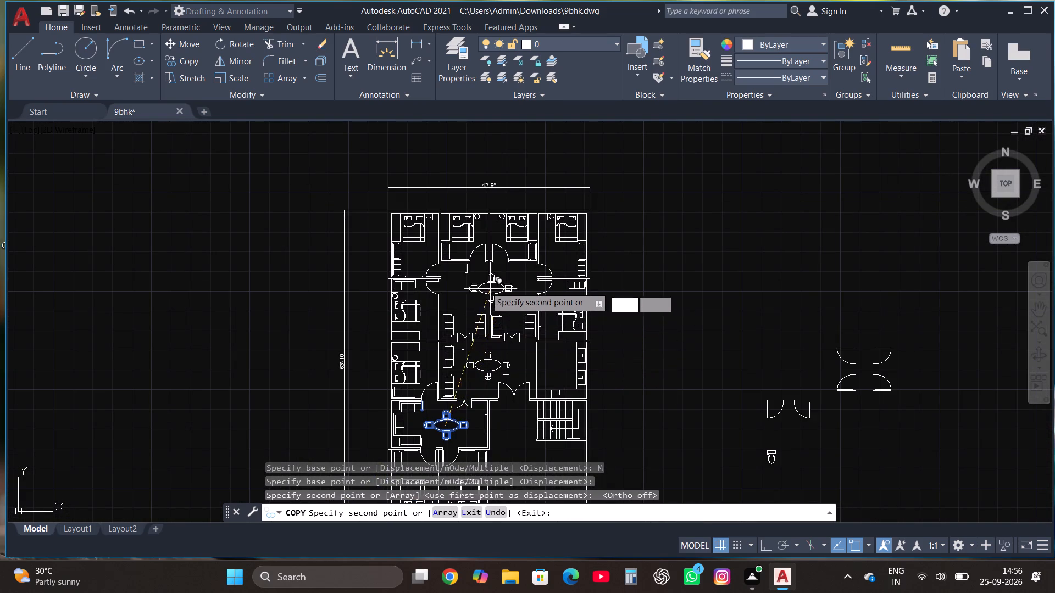
{"action": "scroll", "coordinate": [471, 288], "scroll_direction": "up", "scroll_amount": 2}
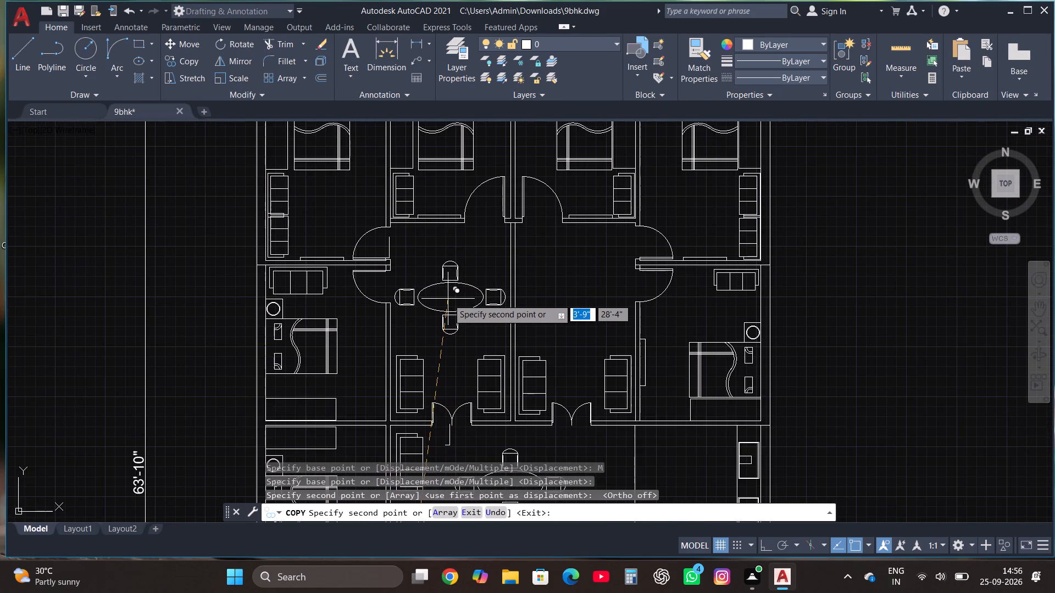
{"action": "left_click", "coordinate": [448, 299]}
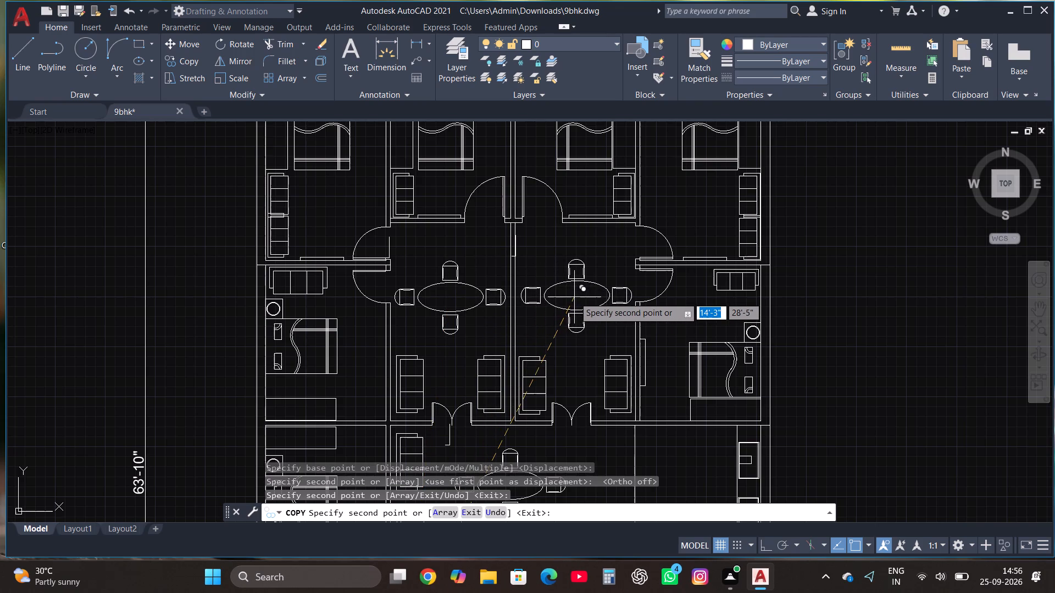
{"action": "left_click", "coordinate": [574, 297]}
{"action": "key", "text": "Escape"}
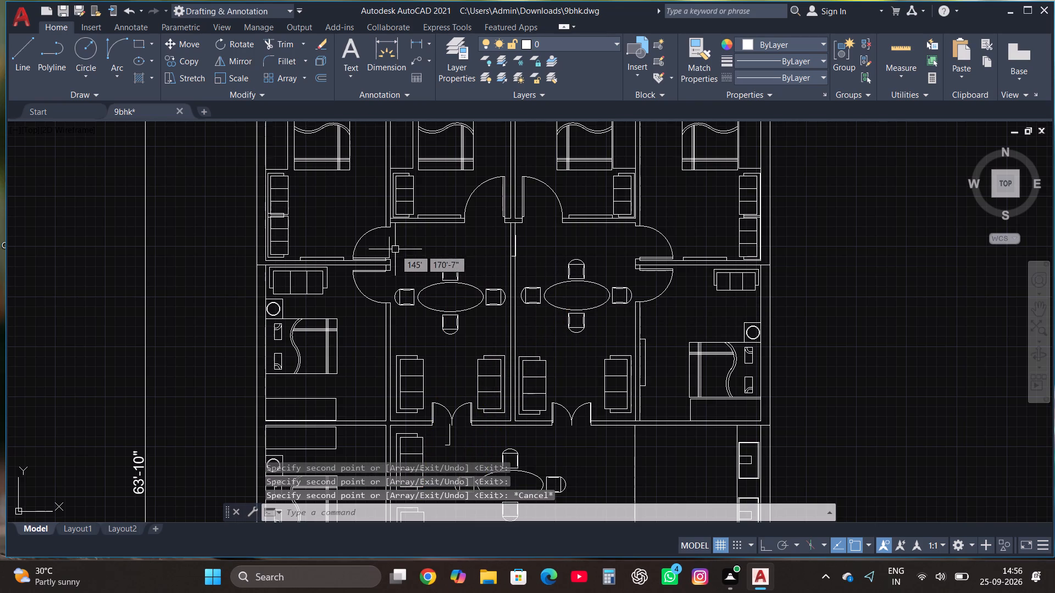
Erase the stray sofa line fragments copied along with the dining sets in the two middle rooms and the central hall.
{"action": "left_click", "coordinate": [391, 246]}
{"action": "key", "text": "Delete"}
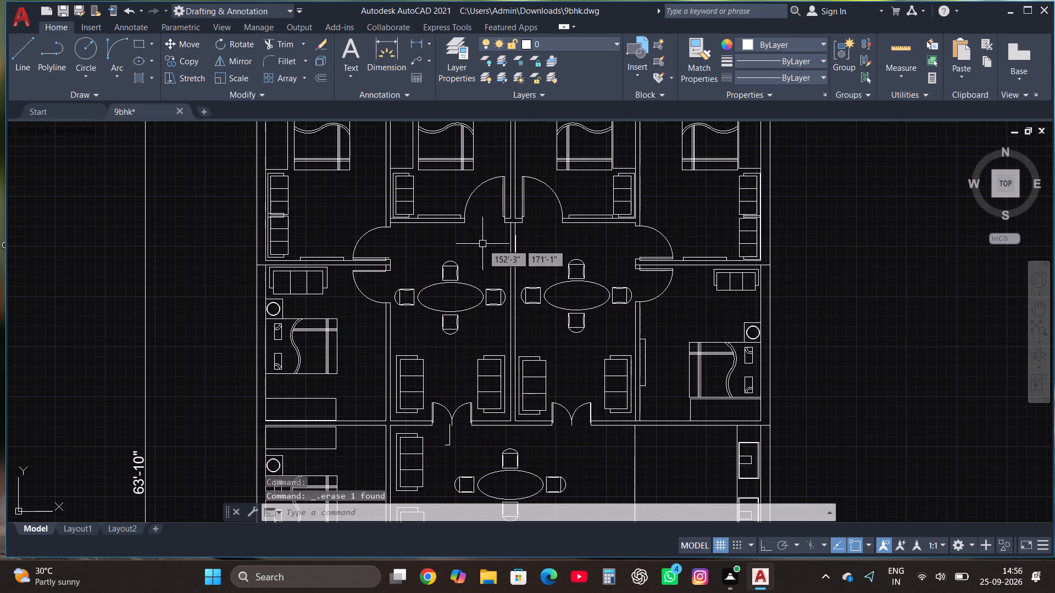
{"action": "scroll", "coordinate": [508, 250], "scroll_direction": "up", "scroll_amount": 4}
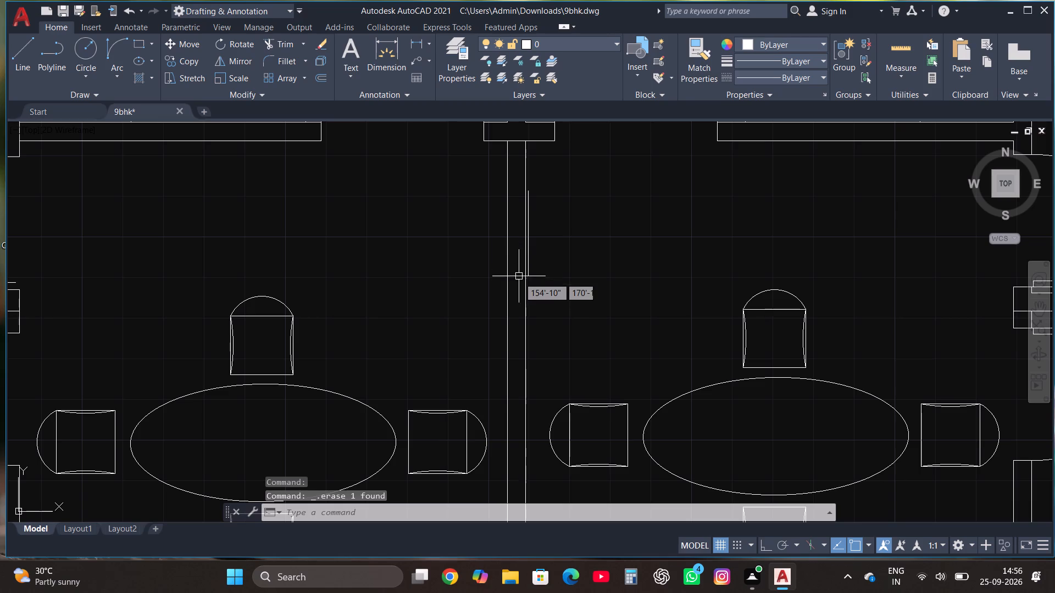
{"action": "left_click", "coordinate": [519, 277]}
{"action": "key", "text": "Delete"}
{"action": "left_click", "coordinate": [530, 258]}
{"action": "key", "text": "Delete"}
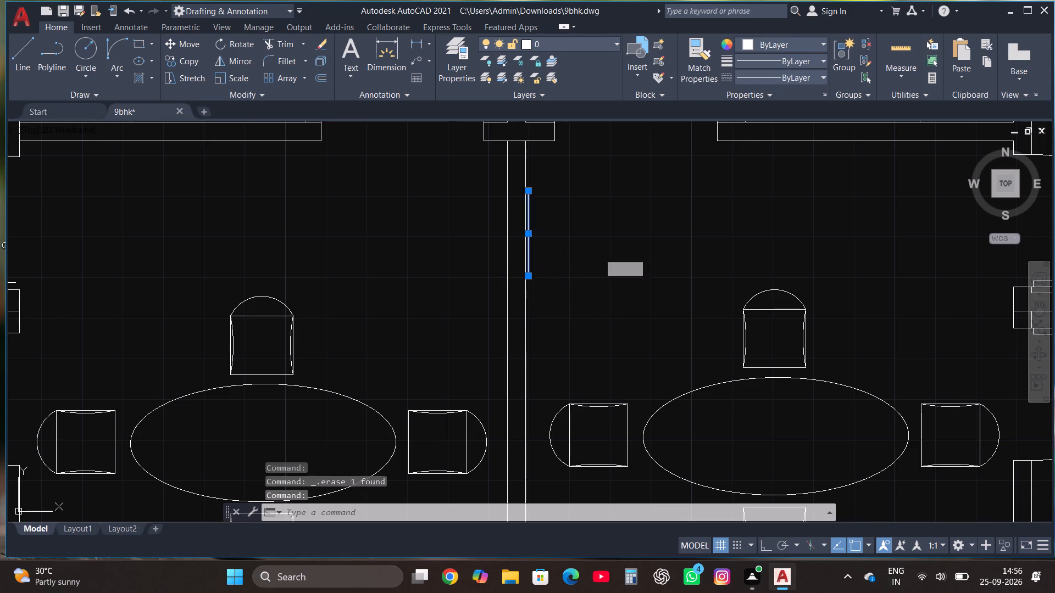
{"action": "scroll", "coordinate": [598, 259], "scroll_direction": "down", "scroll_amount": 2}
{"action": "scroll", "coordinate": [365, 273], "scroll_direction": "up", "scroll_amount": 3}
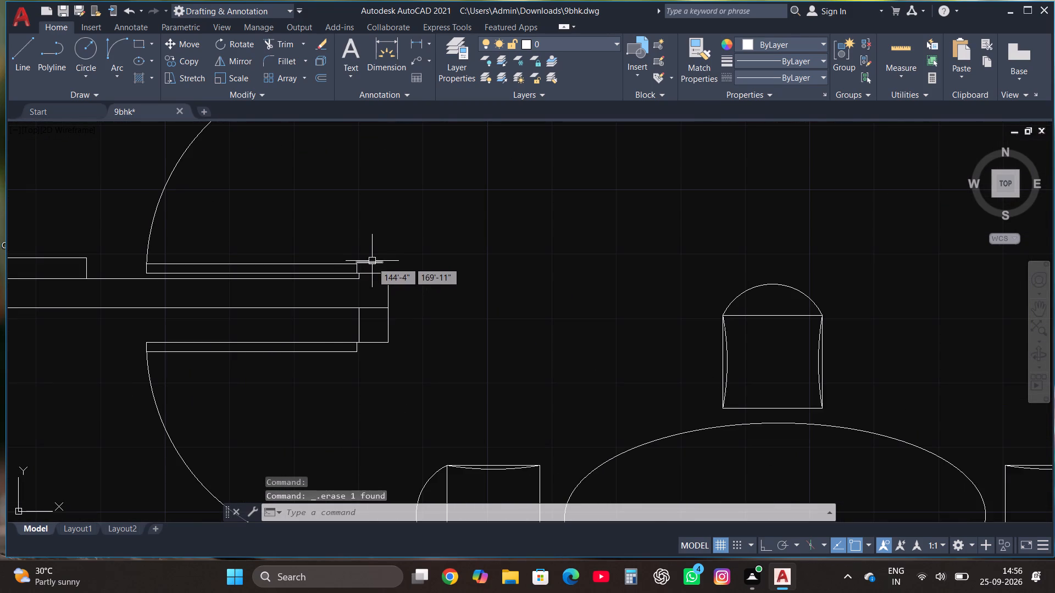
{"action": "left_click", "coordinate": [372, 262]}
{"action": "key", "text": "Delete"}
{"action": "scroll", "coordinate": [444, 239], "scroll_direction": "down", "scroll_amount": 4}
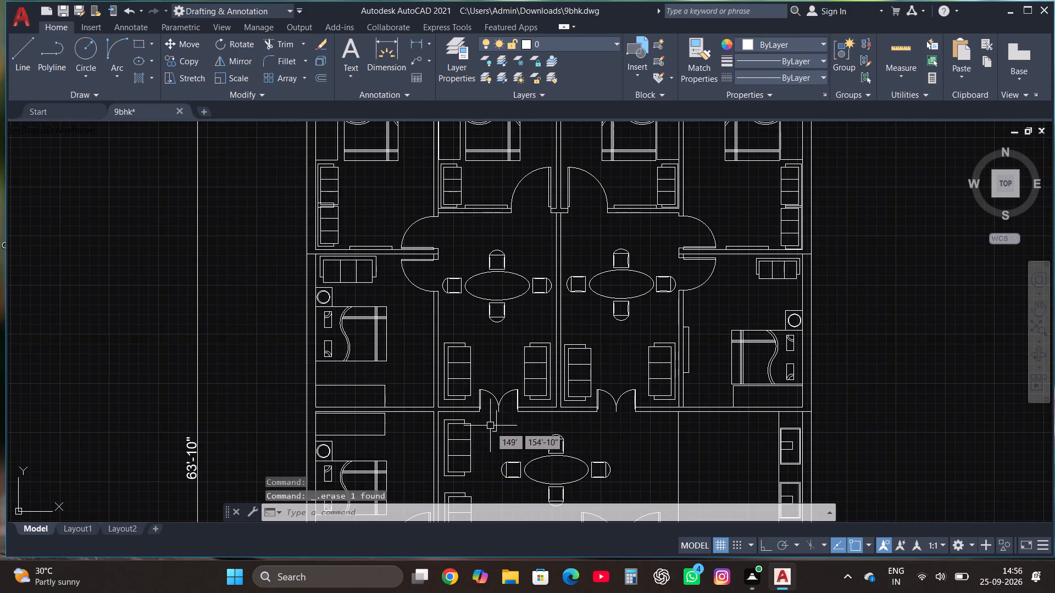
{"action": "left_click", "coordinate": [501, 436]}
{"action": "left_click", "coordinate": [488, 428]}
{"action": "key", "text": "Delete"}
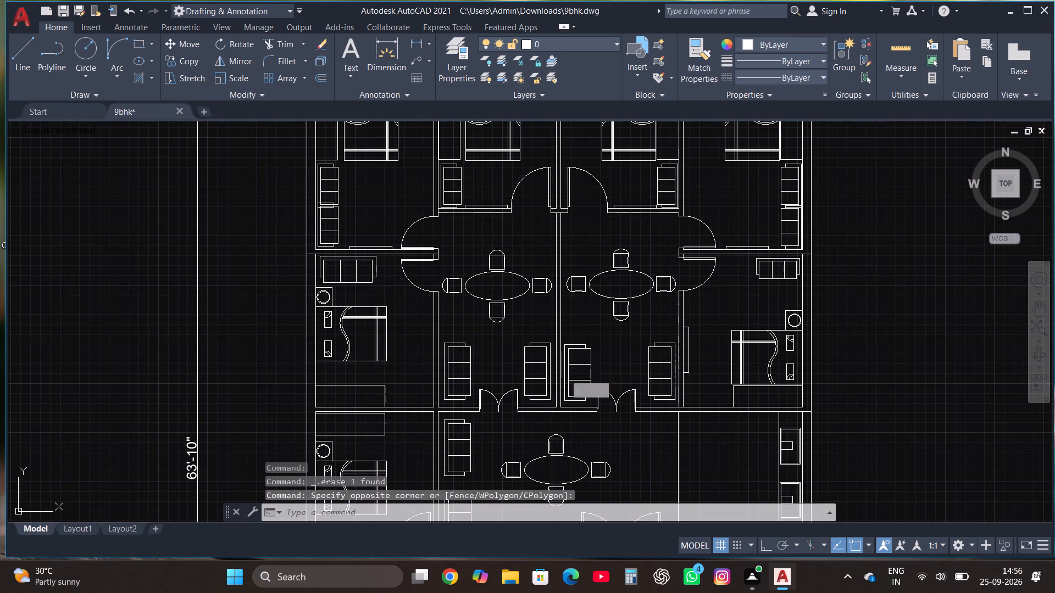
Look over the furnished floor plan as a whole, the middle rooms and the northern bedrooms.
{"action": "scroll", "coordinate": [578, 323], "scroll_direction": "down", "scroll_amount": 1}
{"action": "scroll", "coordinate": [592, 387], "scroll_direction": "down", "scroll_amount": 1}
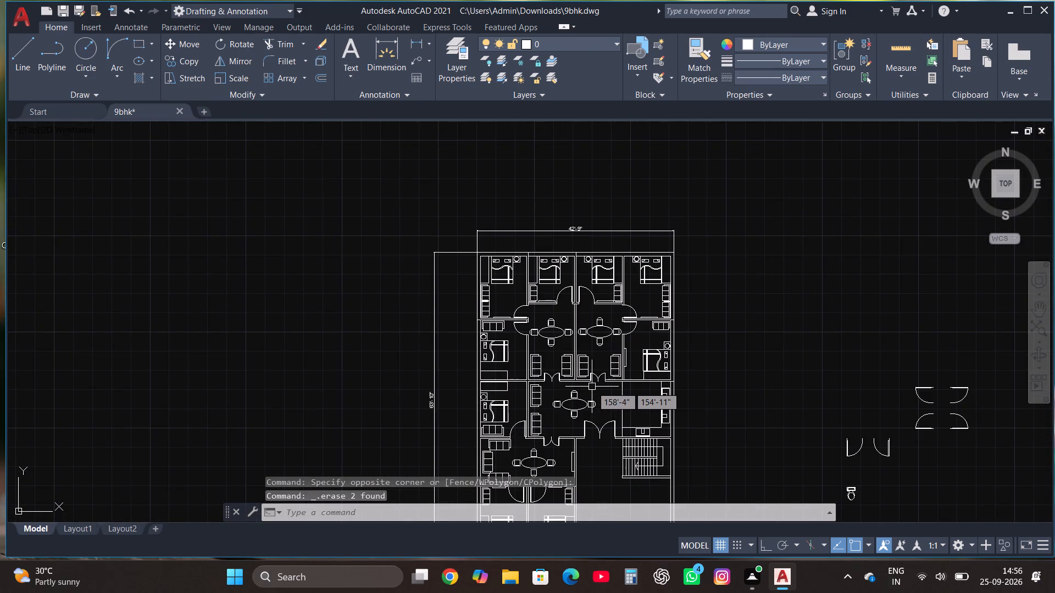
{"action": "scroll", "coordinate": [591, 356], "scroll_direction": "down", "scroll_amount": 2}
{"action": "scroll", "coordinate": [588, 366], "scroll_direction": "up", "scroll_amount": 4}
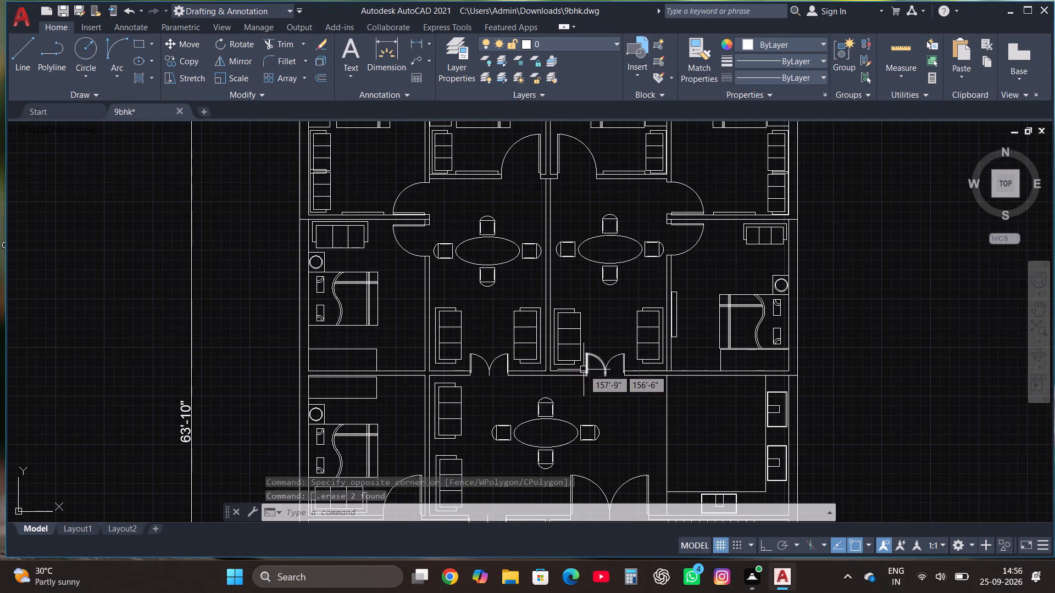
{"action": "scroll", "coordinate": [534, 367], "scroll_direction": "down", "scroll_amount": 1}
{"action": "scroll", "coordinate": [590, 344], "scroll_direction": "down", "scroll_amount": 1}
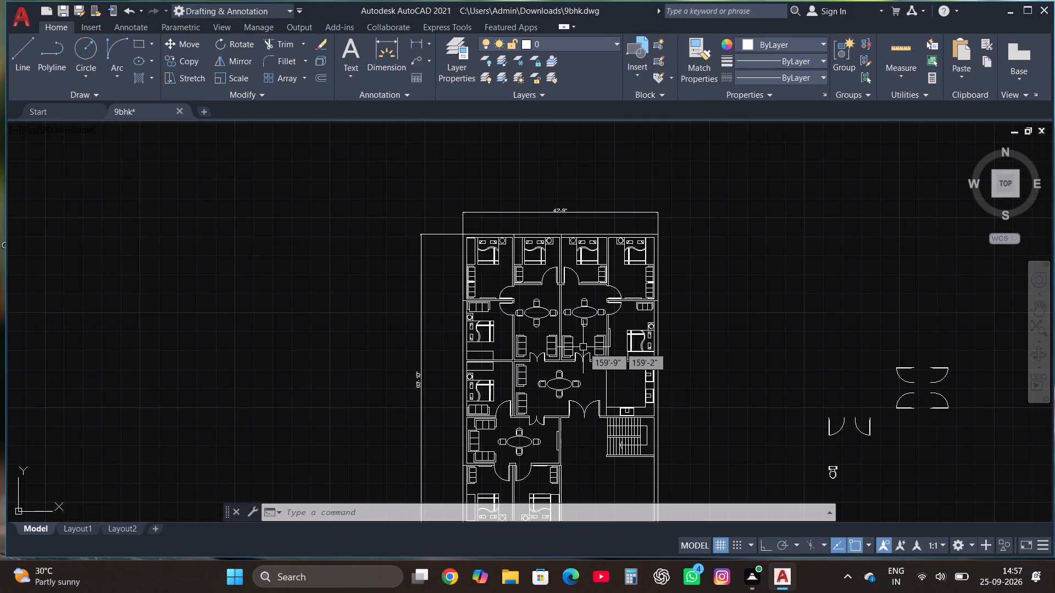
{"action": "scroll", "coordinate": [574, 233], "scroll_direction": "up", "scroll_amount": 3}
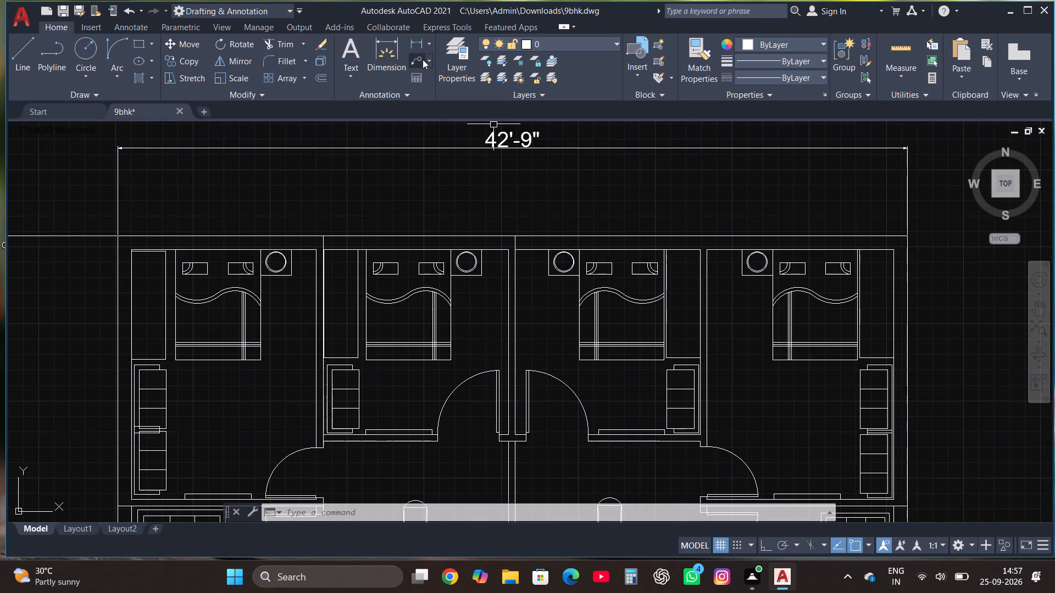
Create a new layer named dining and set its color to index 220.
{"action": "left_click", "coordinate": [458, 46]}
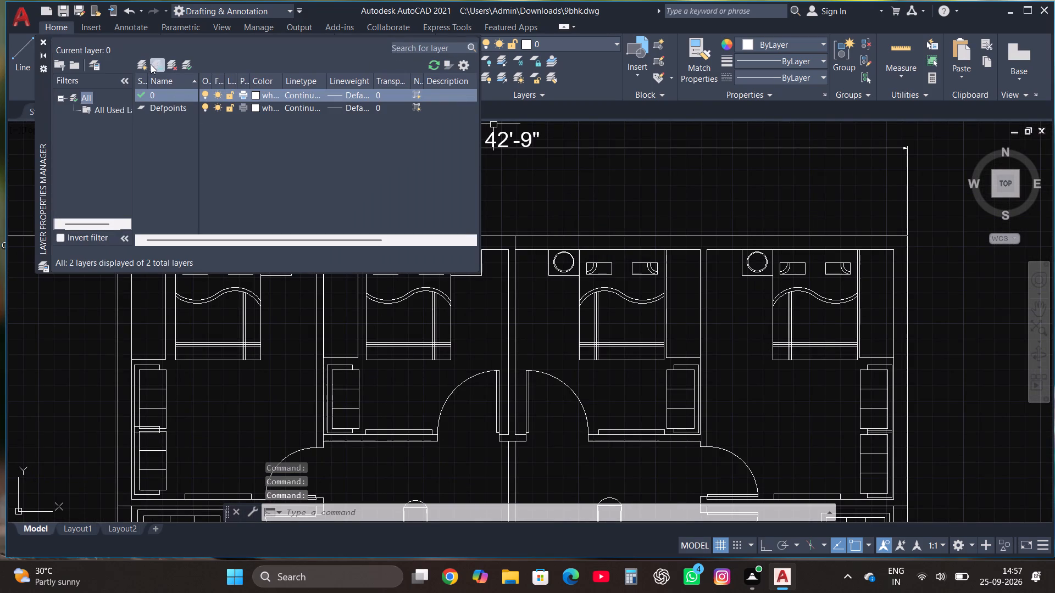
{"action": "left_click", "coordinate": [141, 62]}
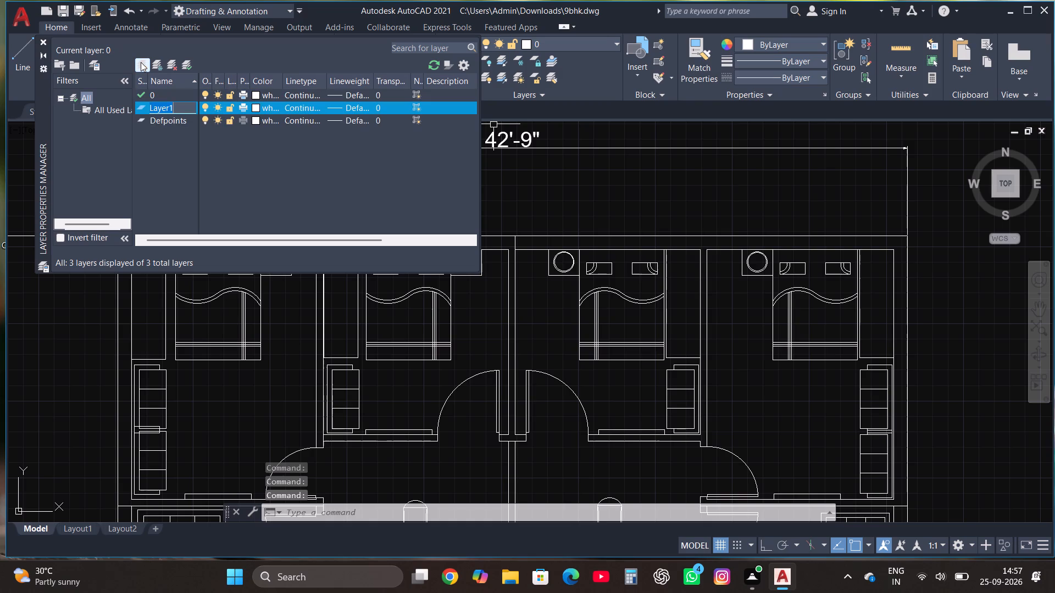
{"action": "type", "text": "dining"}
{"action": "left_click", "coordinate": [257, 108]}
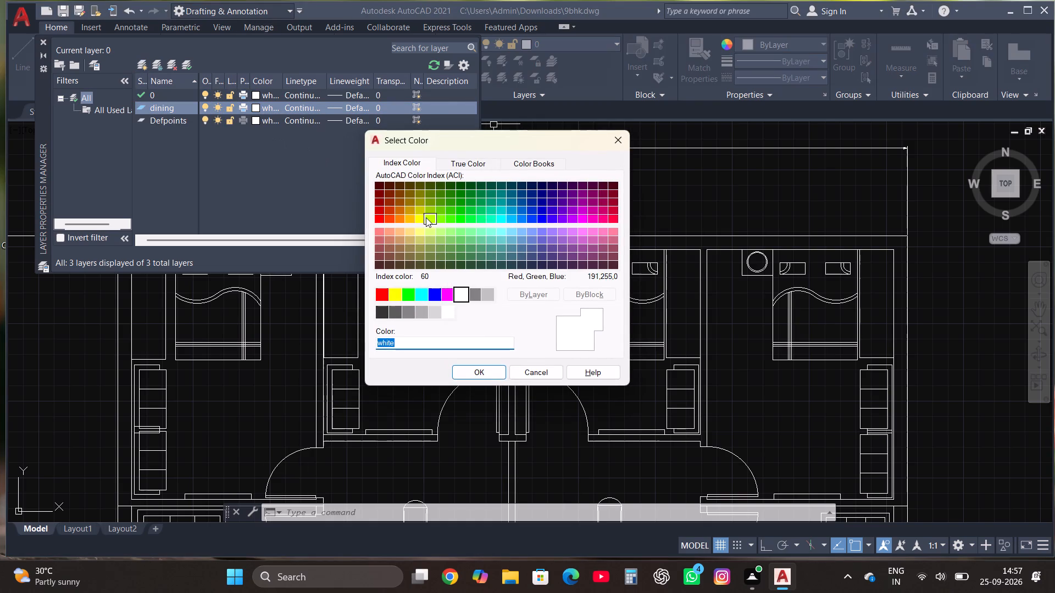
{"action": "left_click", "coordinate": [592, 220]}
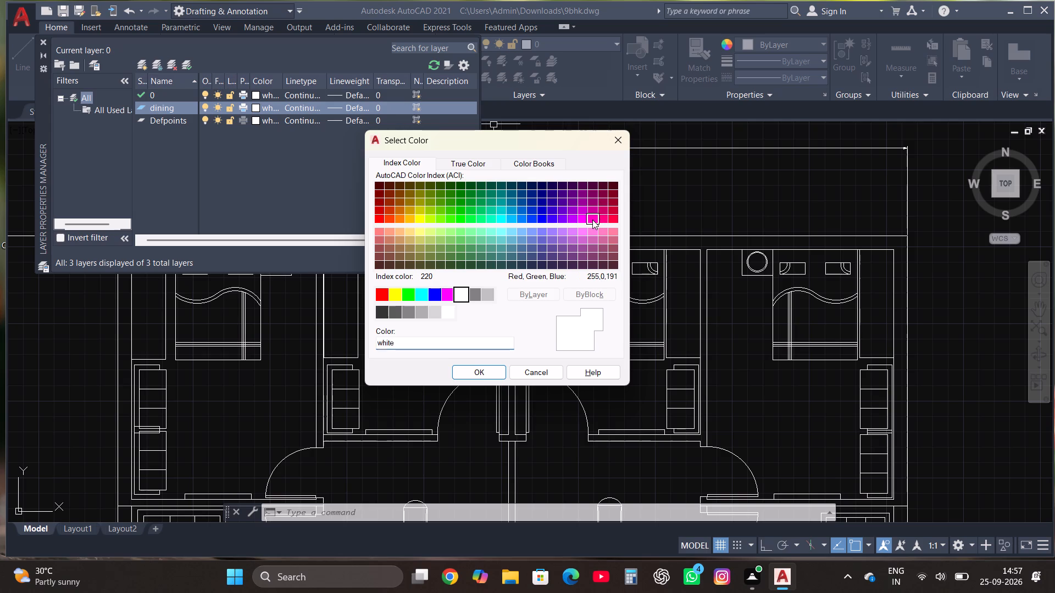
{"action": "left_click", "coordinate": [484, 372]}
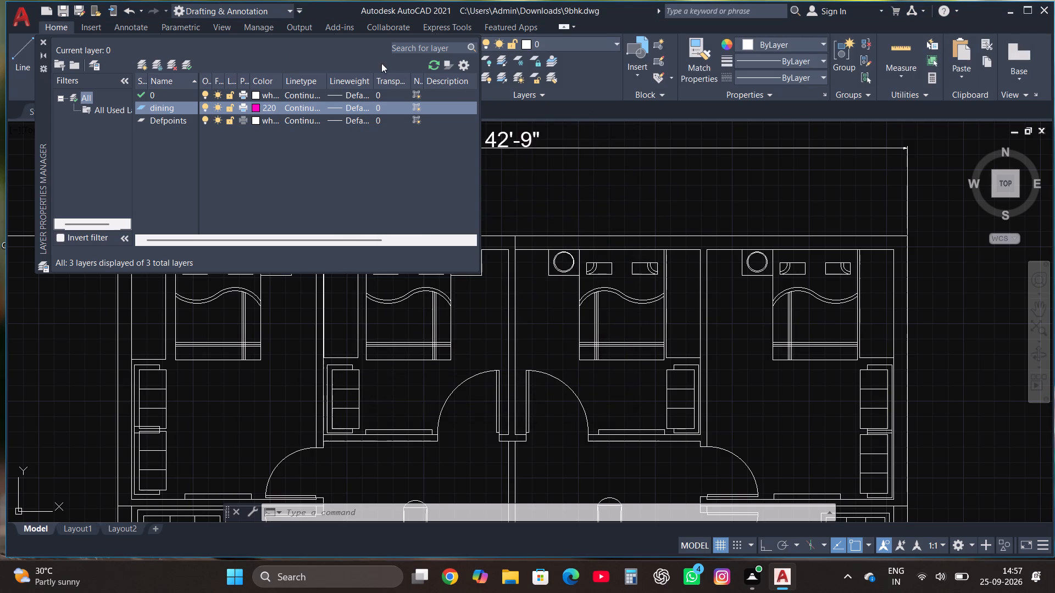
Create a new layer named sofa and set its color to index 130.
{"action": "left_click", "coordinate": [138, 63]}
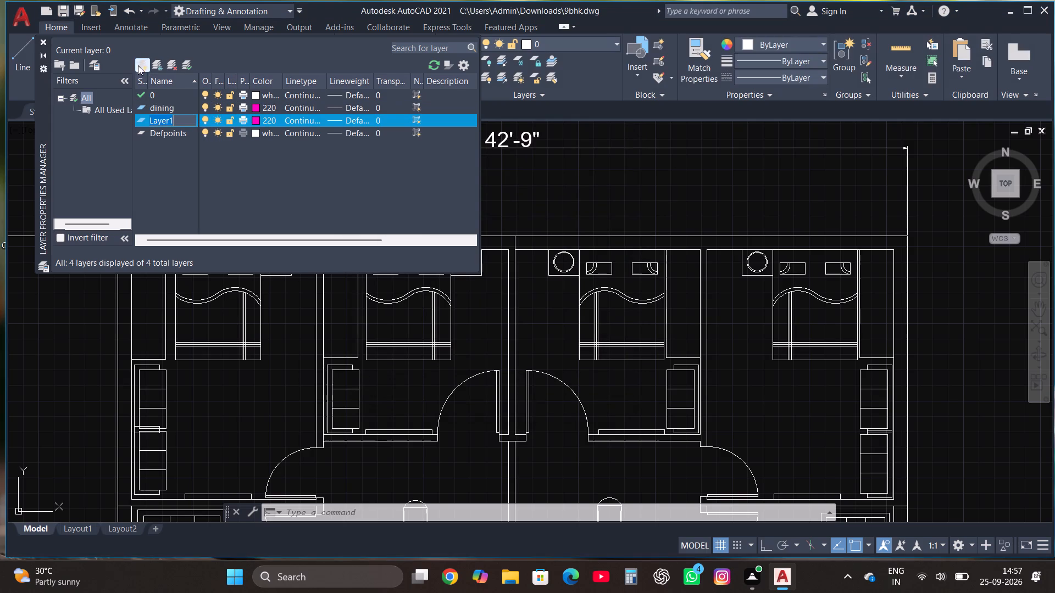
{"action": "type", "text": "sofa"}
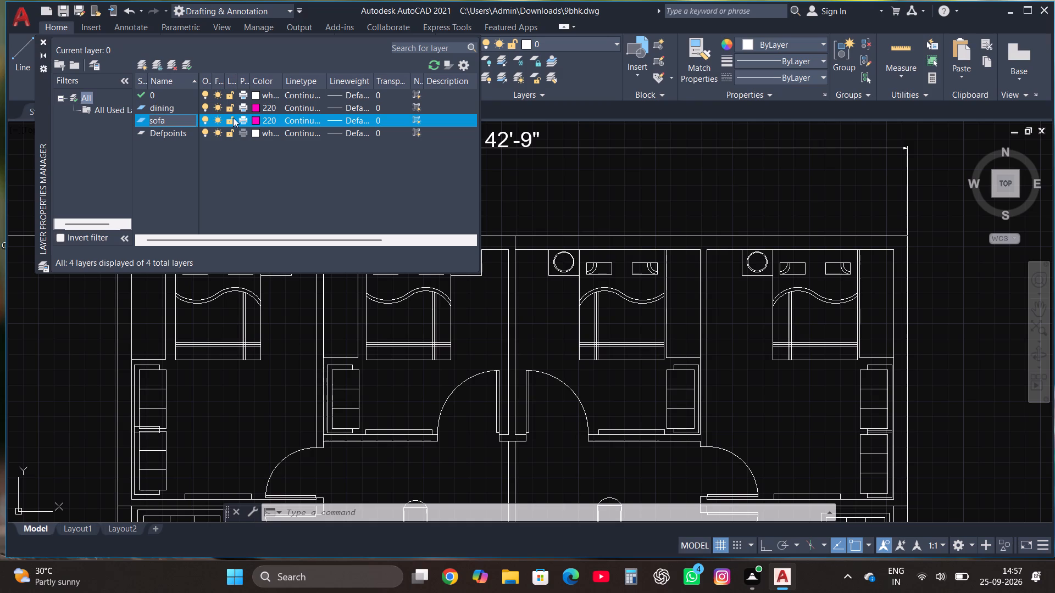
{"action": "left_click", "coordinate": [256, 122]}
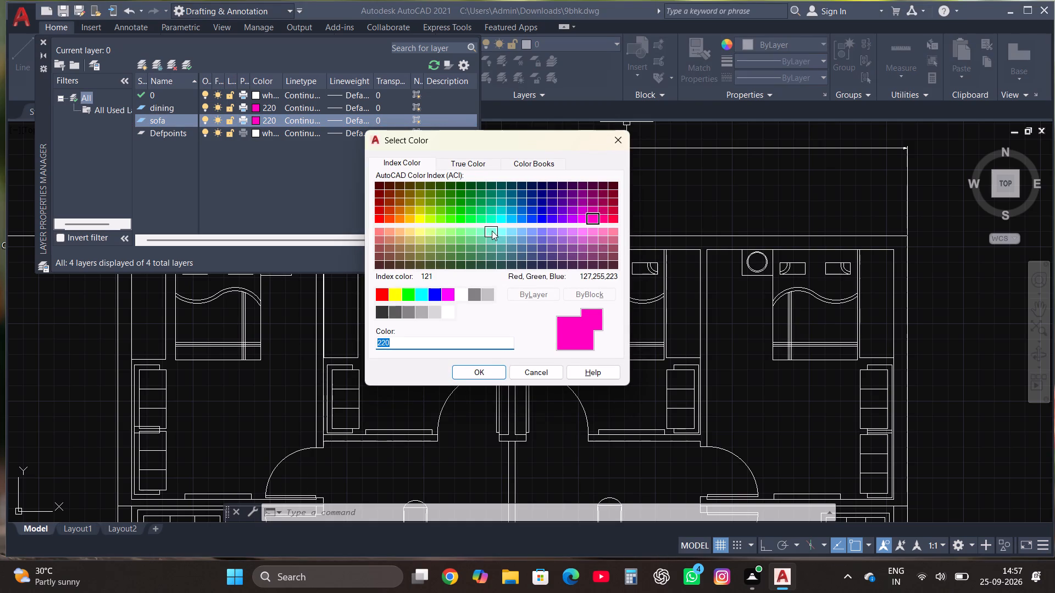
{"action": "left_click", "coordinate": [501, 219]}
{"action": "left_click", "coordinate": [467, 373]}
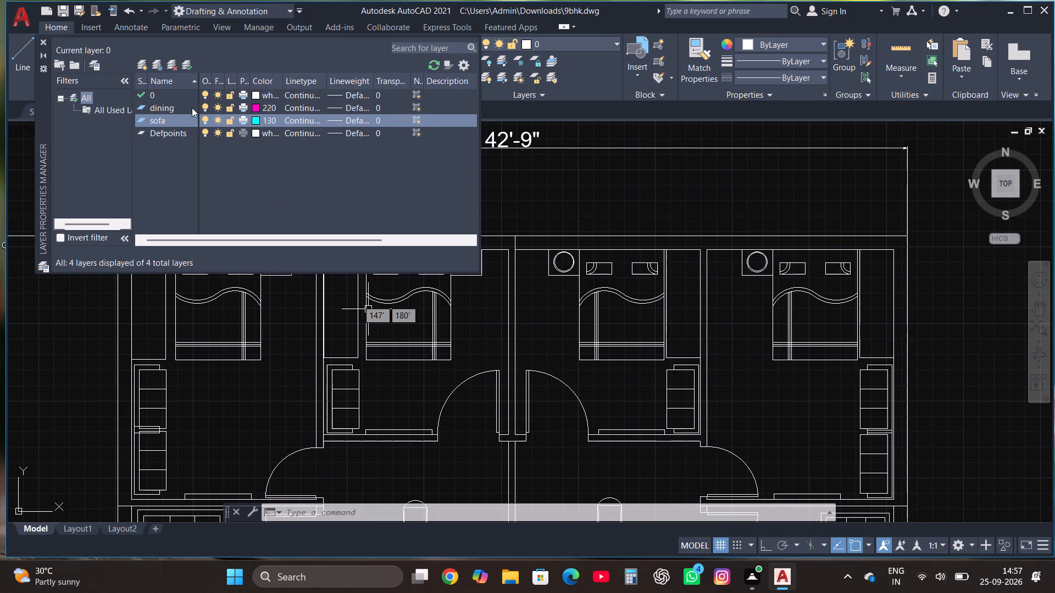
Create a new layer named sofa 2 and set its color to index 44.
{"action": "left_click", "coordinate": [141, 58]}
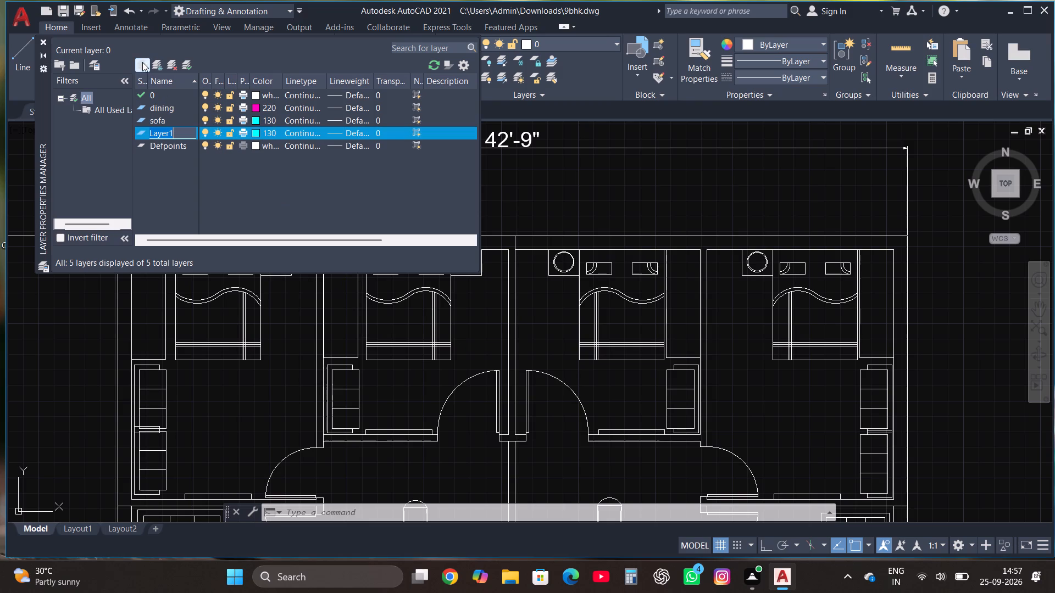
{"action": "type", "text": "sofa 2"}
{"action": "left_click", "coordinate": [254, 132]}
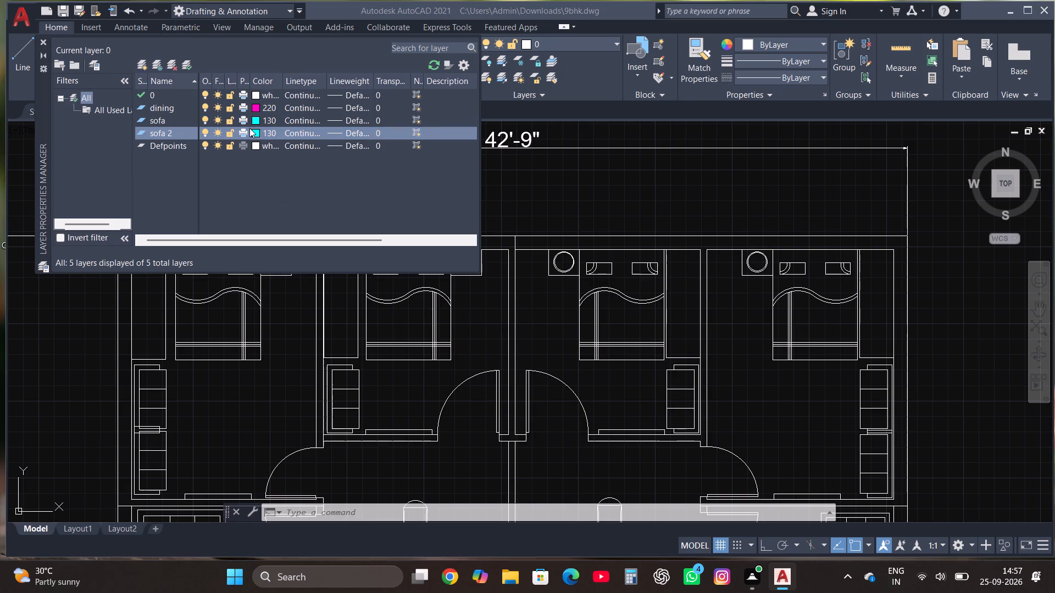
{"action": "left_click", "coordinate": [408, 205]}
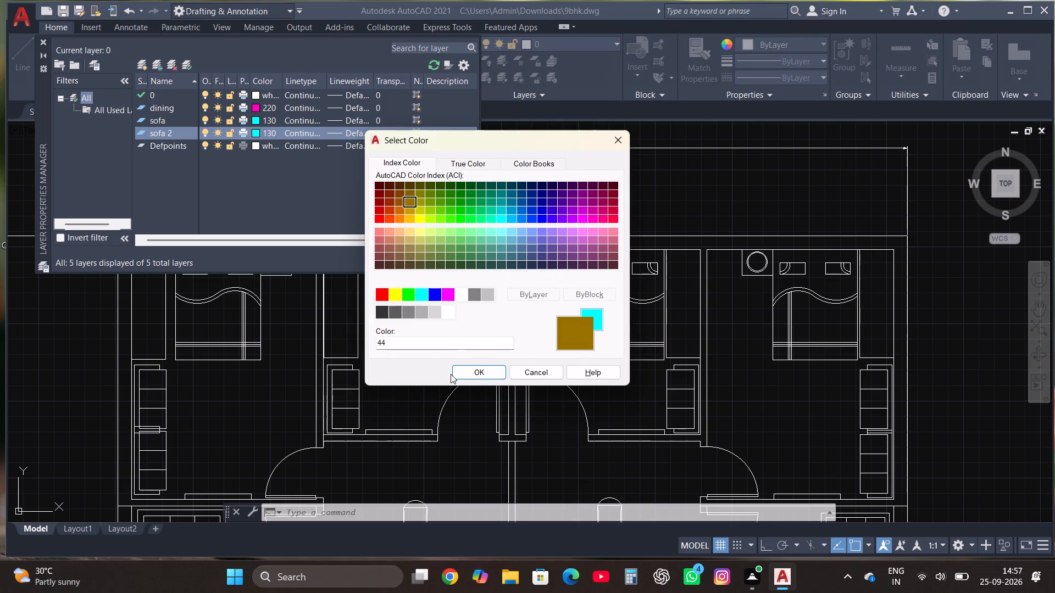
{"action": "left_click", "coordinate": [451, 374]}
{"action": "left_click", "coordinate": [463, 374]}
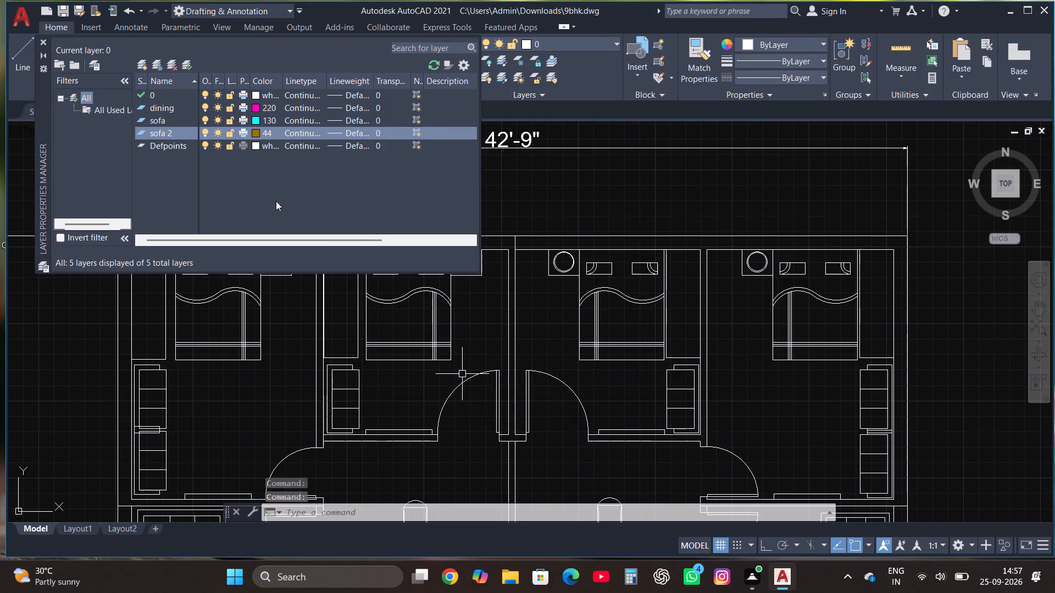
Create a new layer named wall and set its color to index 10.
{"action": "left_click", "coordinate": [143, 64]}
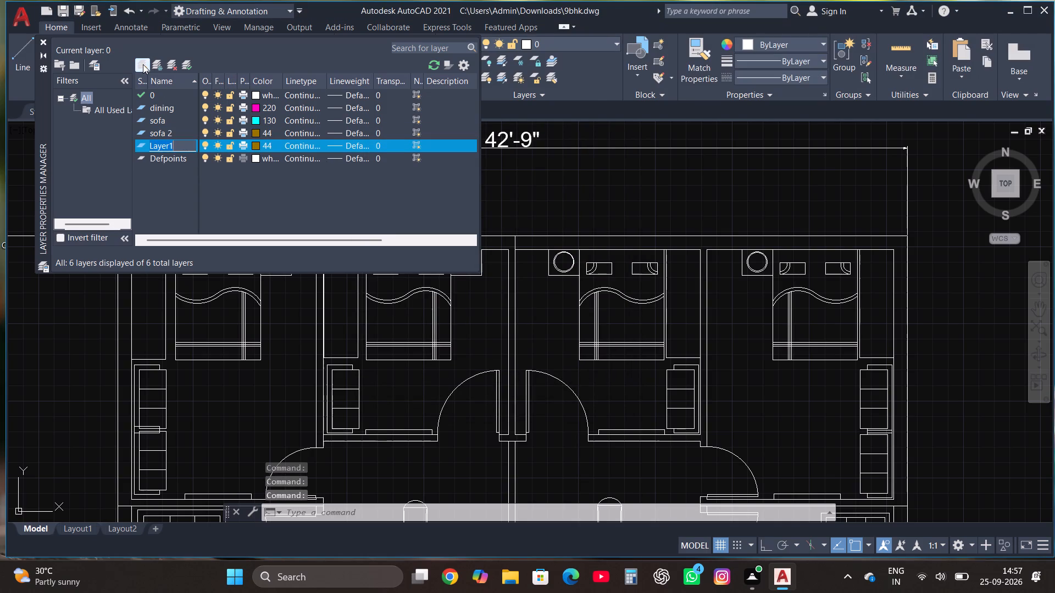
{"action": "type", "text": "wall"}
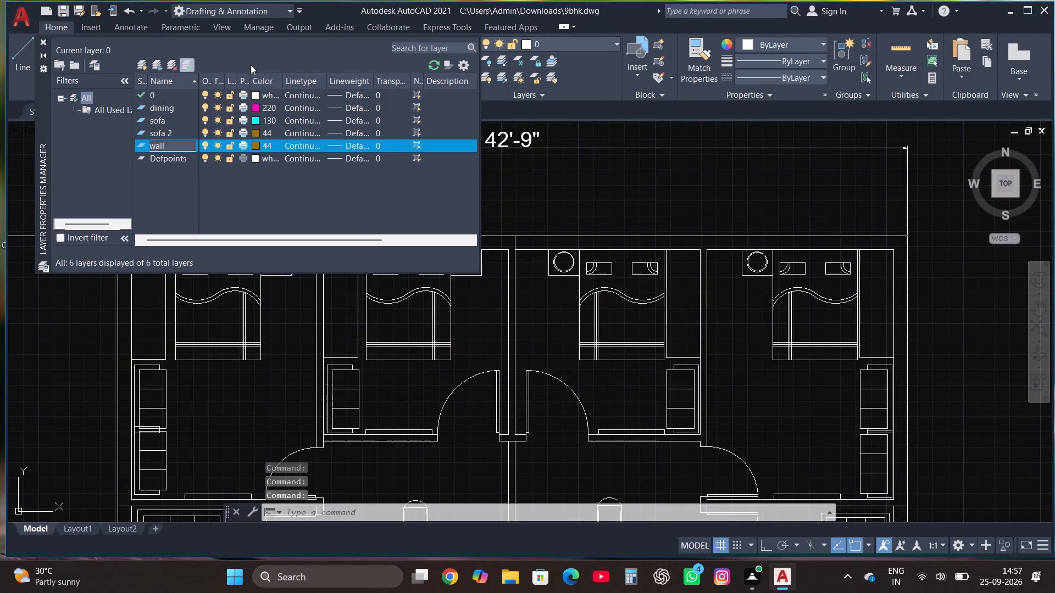
{"action": "left_click", "coordinate": [256, 146]}
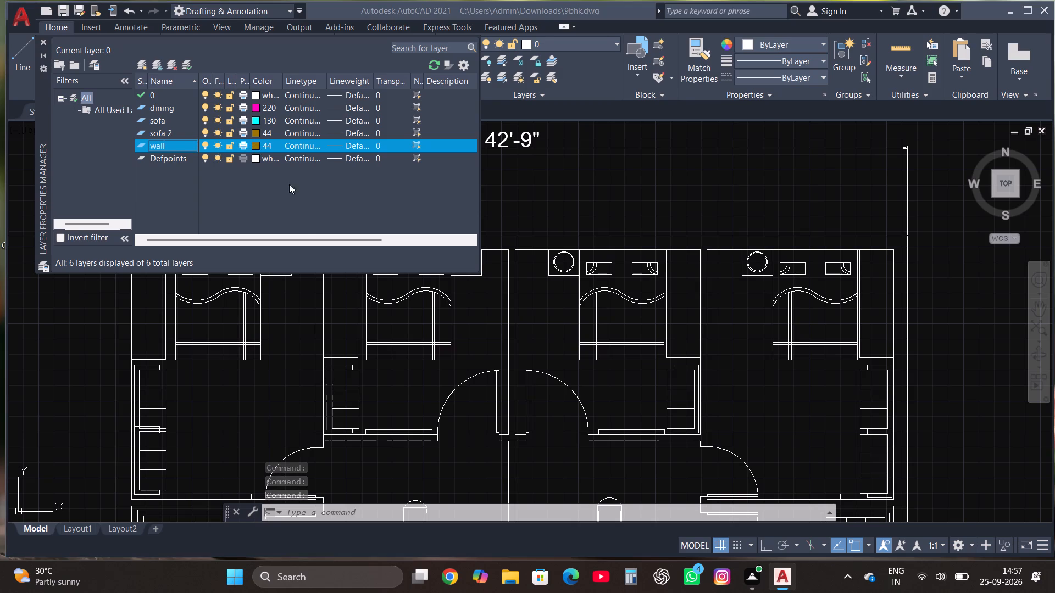
{"action": "left_click", "coordinate": [379, 217]}
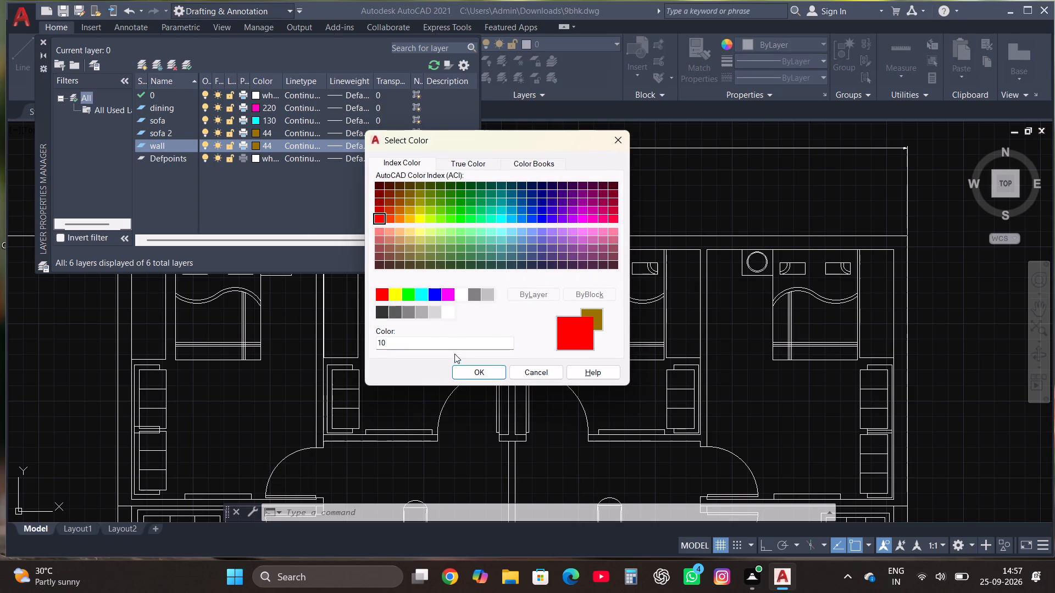
{"action": "left_click", "coordinate": [455, 371]}
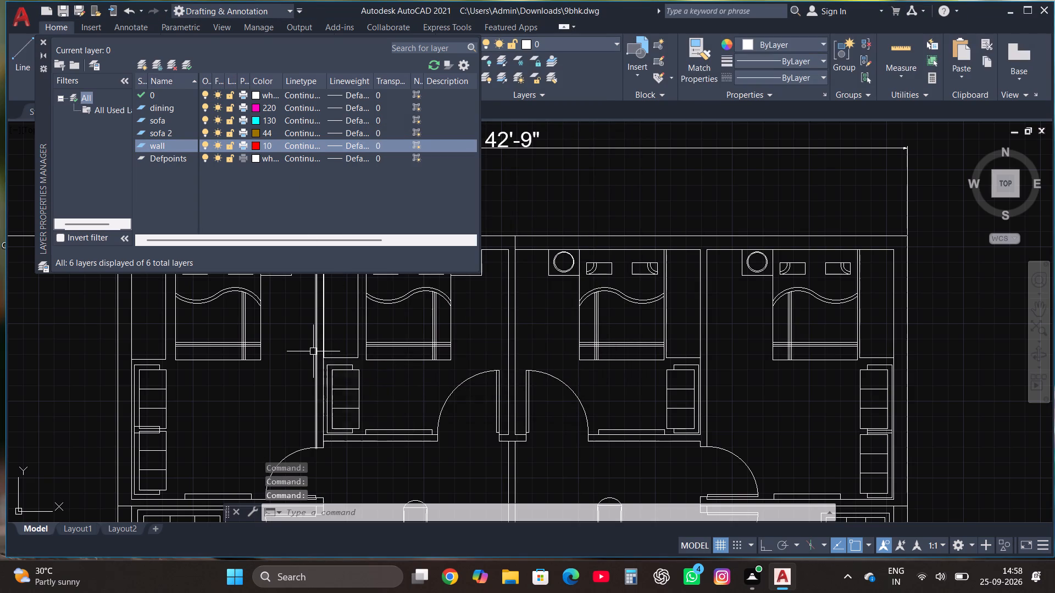
Create a new layer named bed and set its color to index 200.
{"action": "left_click", "coordinate": [140, 59]}
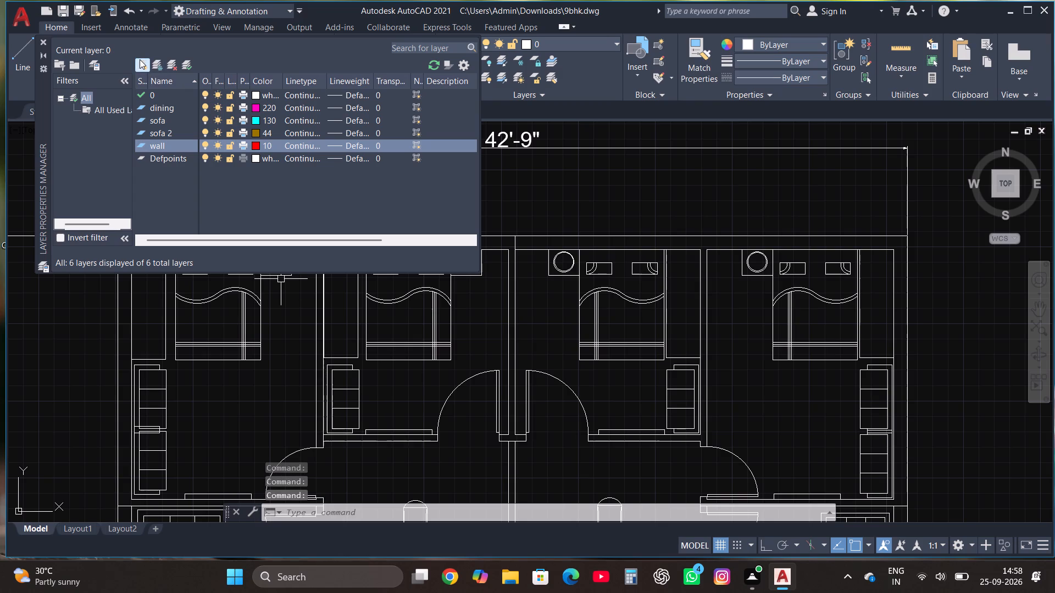
{"action": "type", "text": "bed"}
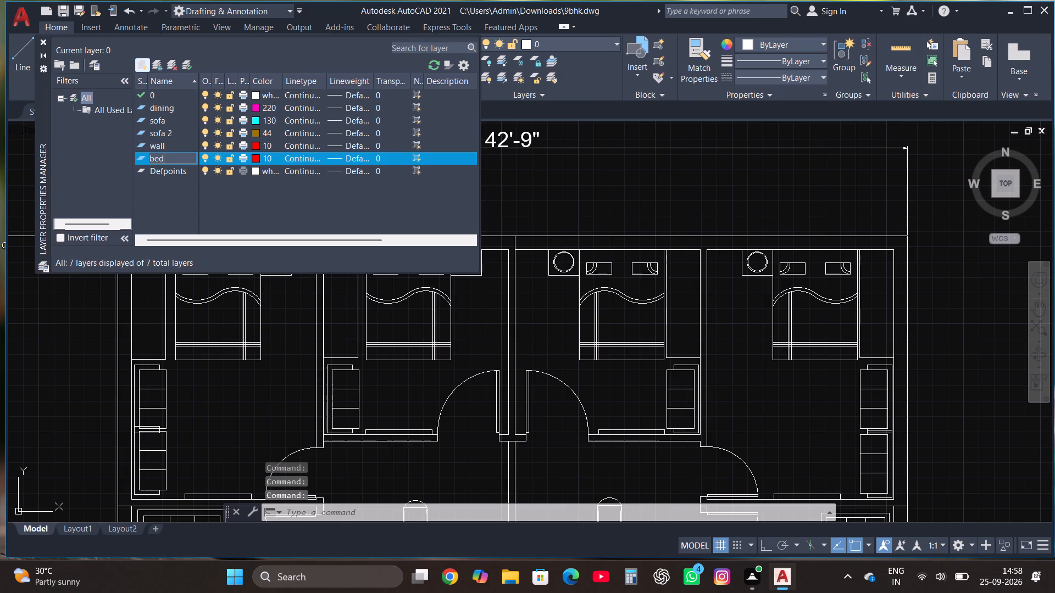
{"action": "left_click", "coordinate": [254, 157]}
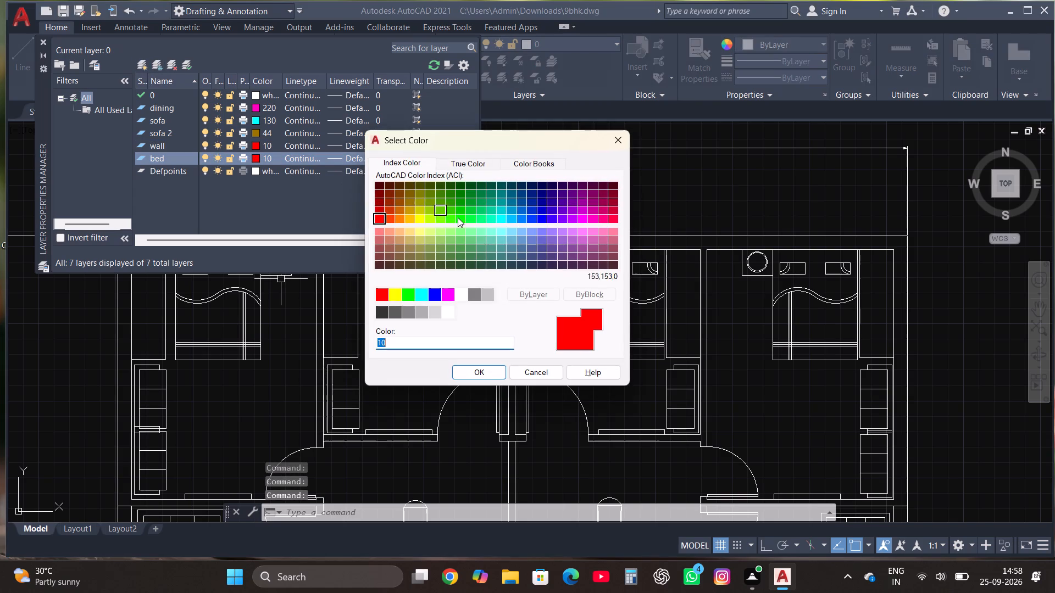
{"action": "left_click", "coordinate": [571, 219]}
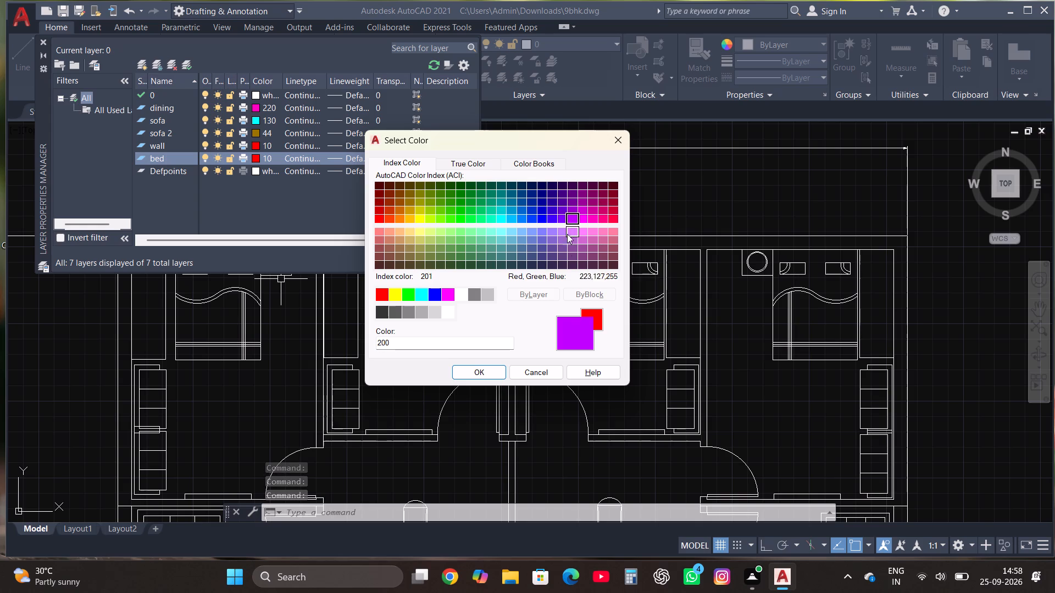
{"action": "left_click", "coordinate": [474, 373]}
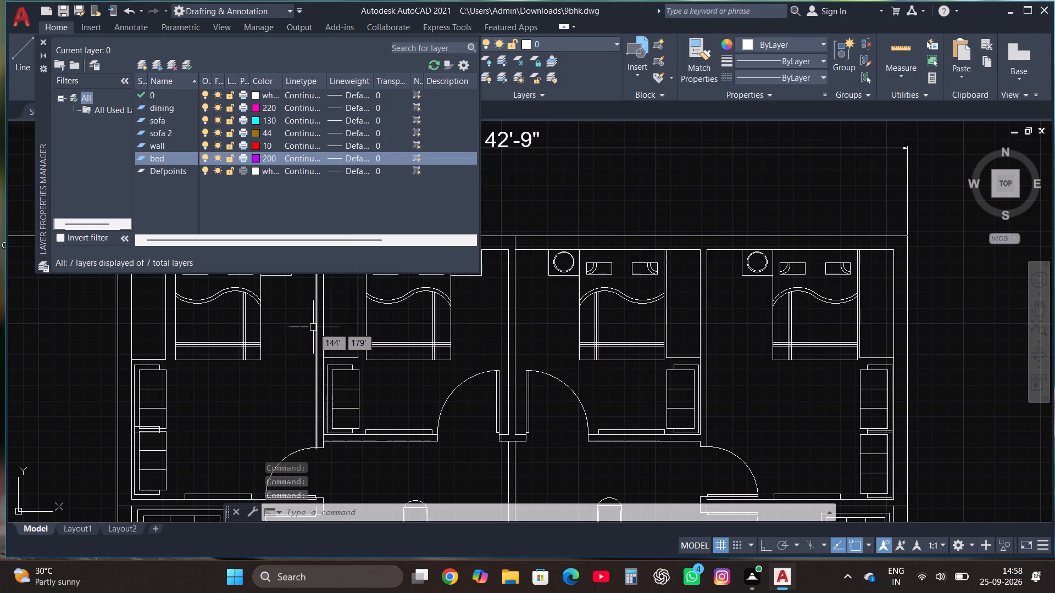
Create a new layer named table, set its color to index 40, and close the layer manager.
{"action": "left_click", "coordinate": [143, 66]}
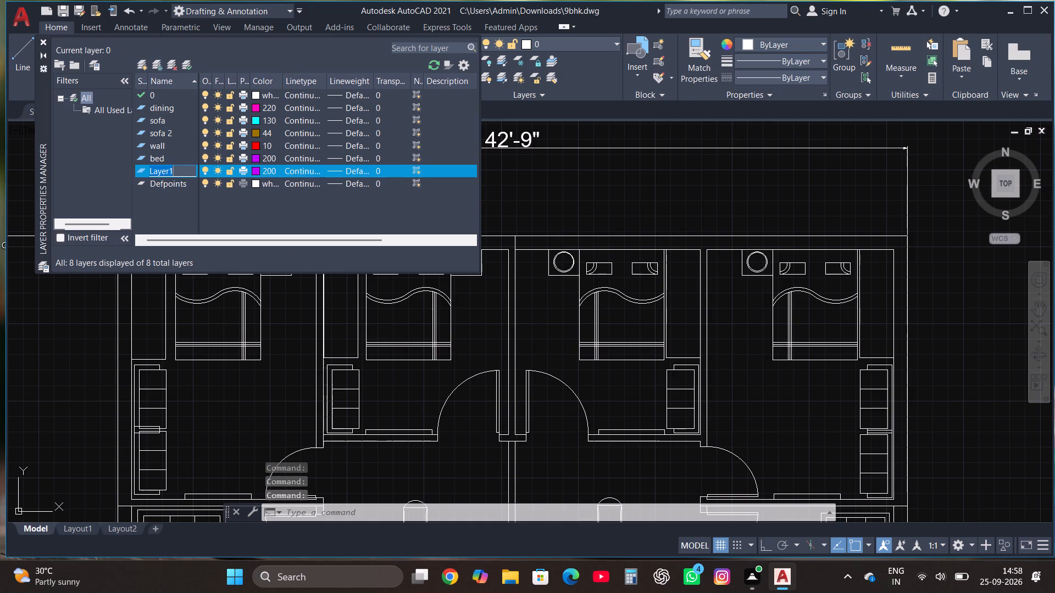
{"action": "type", "text": "table"}
{"action": "left_click", "coordinate": [254, 171]}
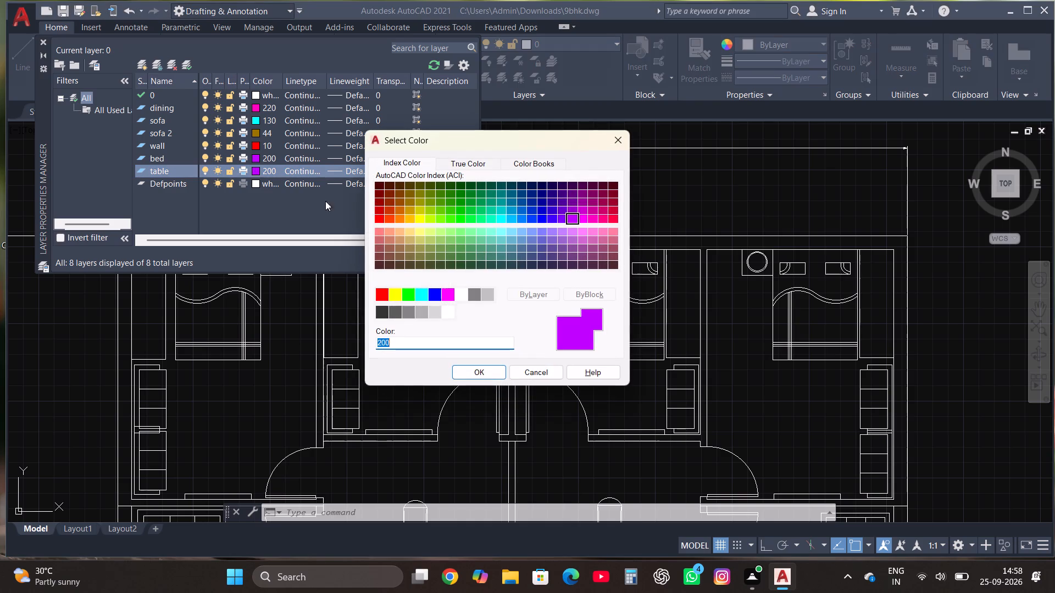
{"action": "left_click", "coordinate": [408, 218]}
{"action": "left_click", "coordinate": [469, 370]}
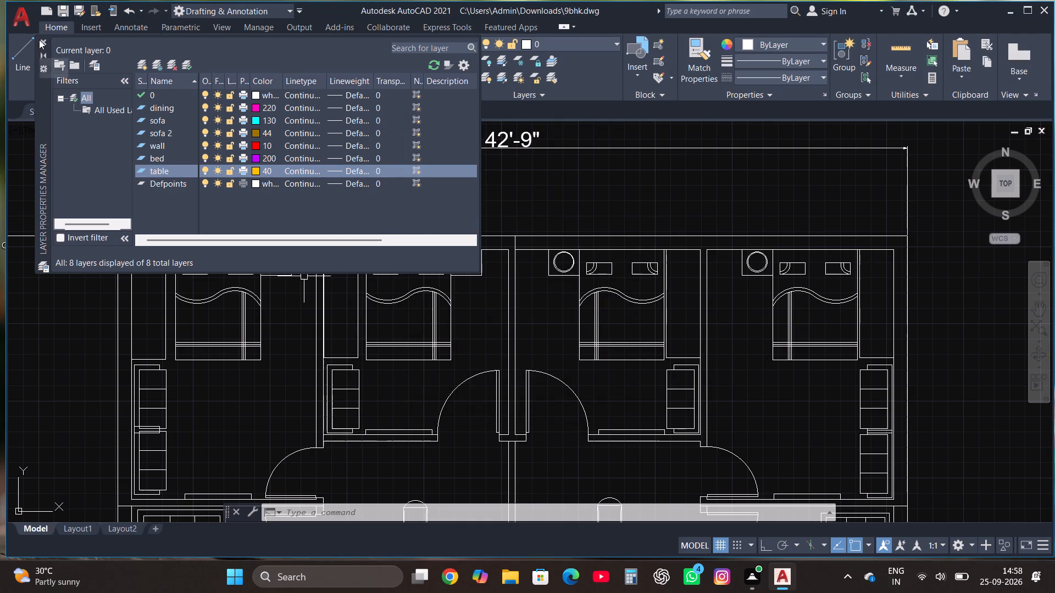
{"action": "left_click", "coordinate": [43, 41]}
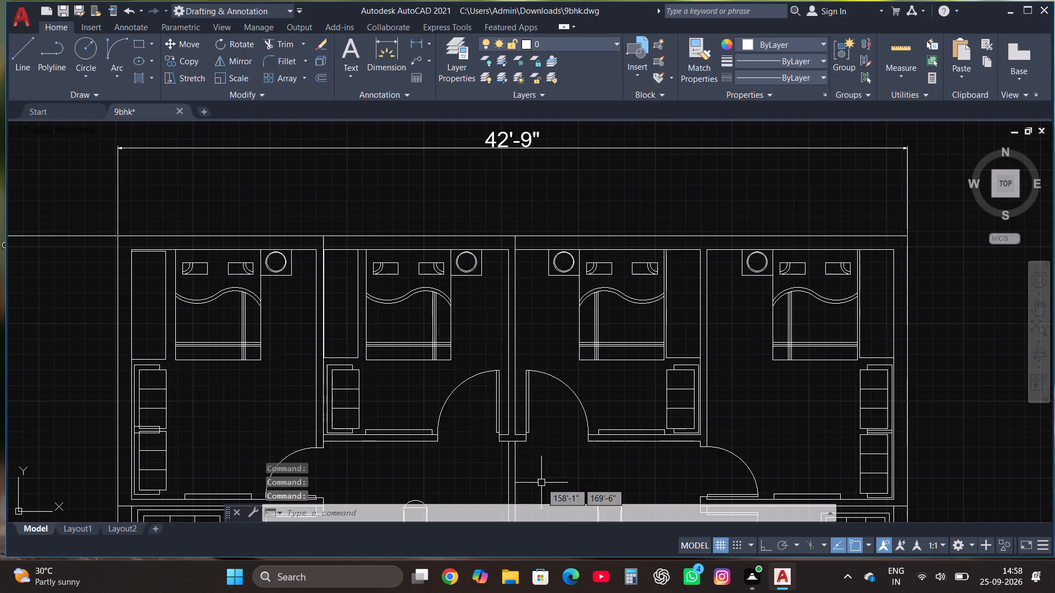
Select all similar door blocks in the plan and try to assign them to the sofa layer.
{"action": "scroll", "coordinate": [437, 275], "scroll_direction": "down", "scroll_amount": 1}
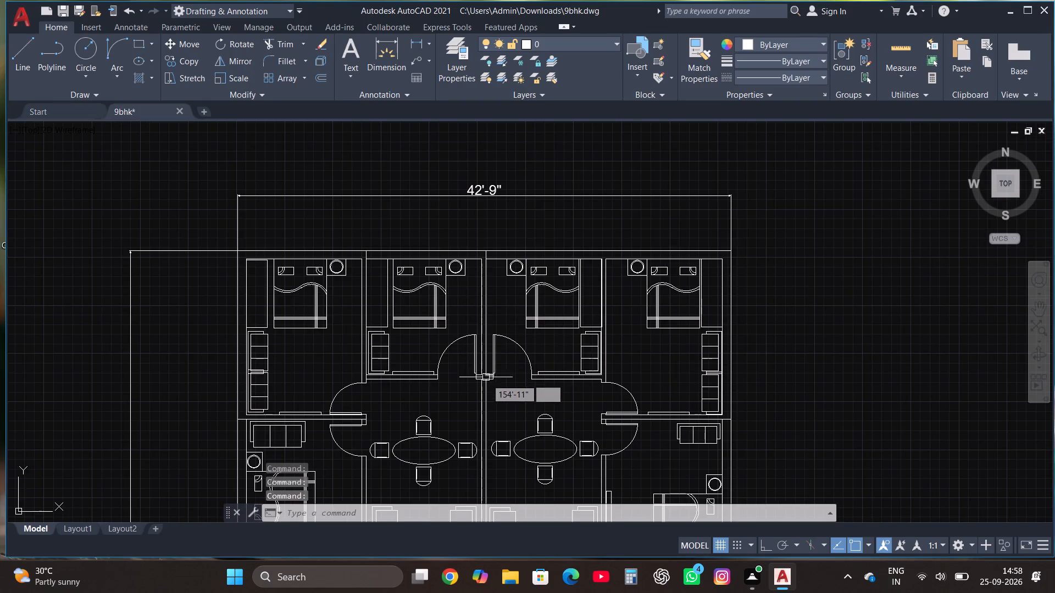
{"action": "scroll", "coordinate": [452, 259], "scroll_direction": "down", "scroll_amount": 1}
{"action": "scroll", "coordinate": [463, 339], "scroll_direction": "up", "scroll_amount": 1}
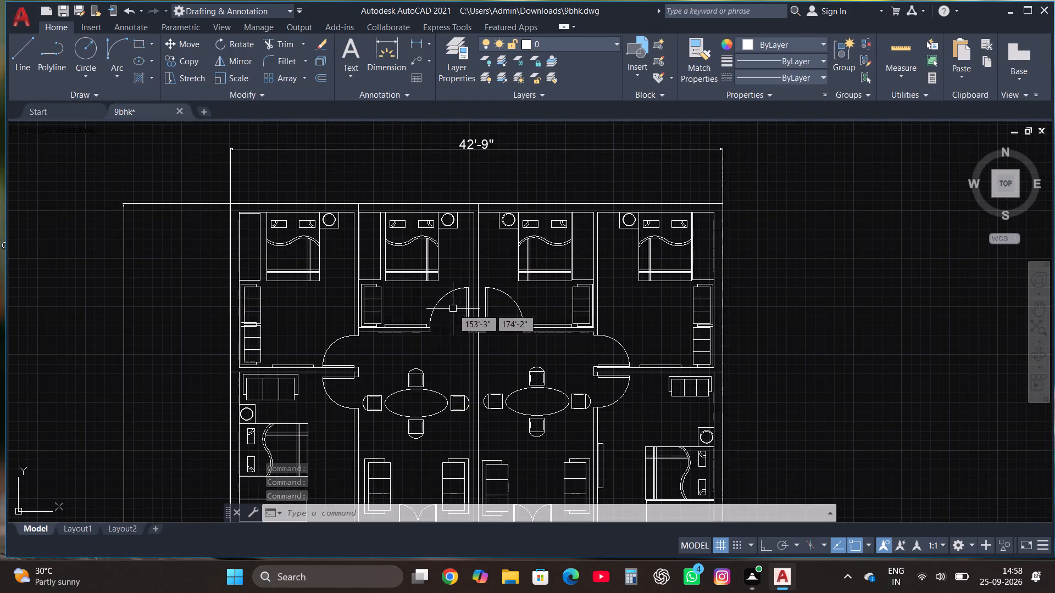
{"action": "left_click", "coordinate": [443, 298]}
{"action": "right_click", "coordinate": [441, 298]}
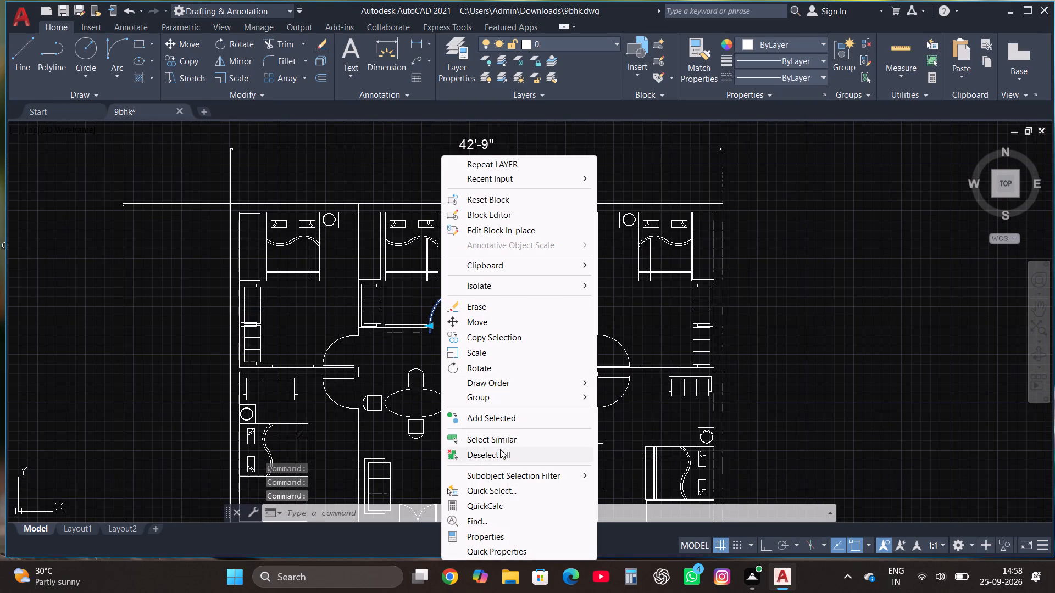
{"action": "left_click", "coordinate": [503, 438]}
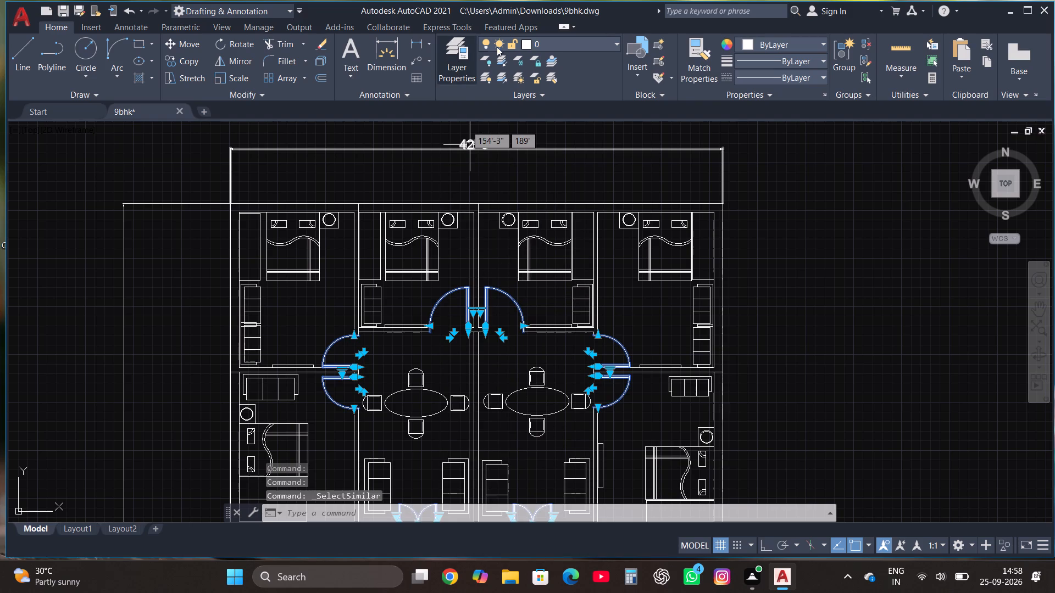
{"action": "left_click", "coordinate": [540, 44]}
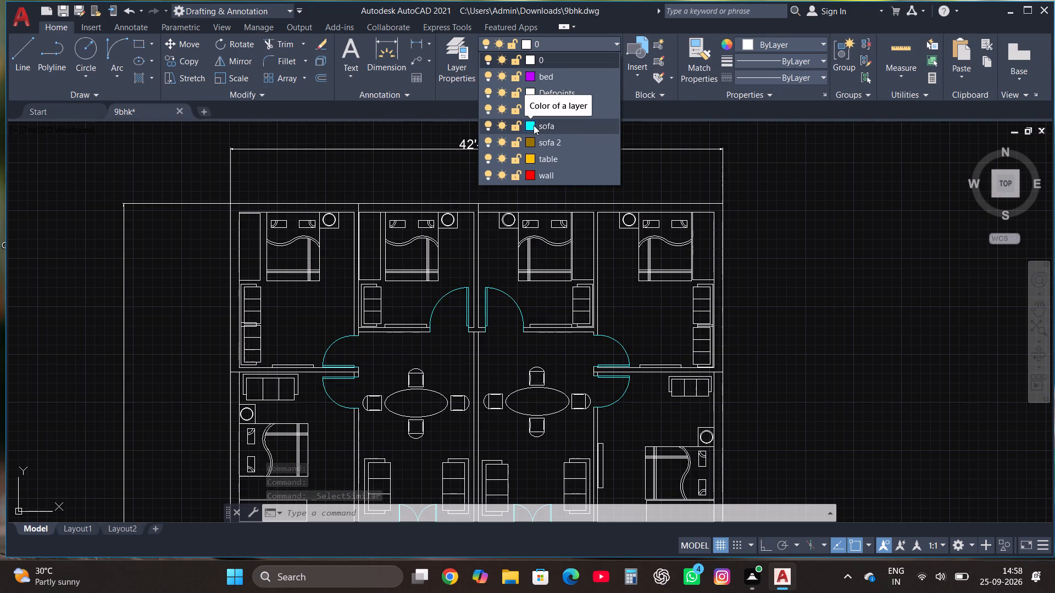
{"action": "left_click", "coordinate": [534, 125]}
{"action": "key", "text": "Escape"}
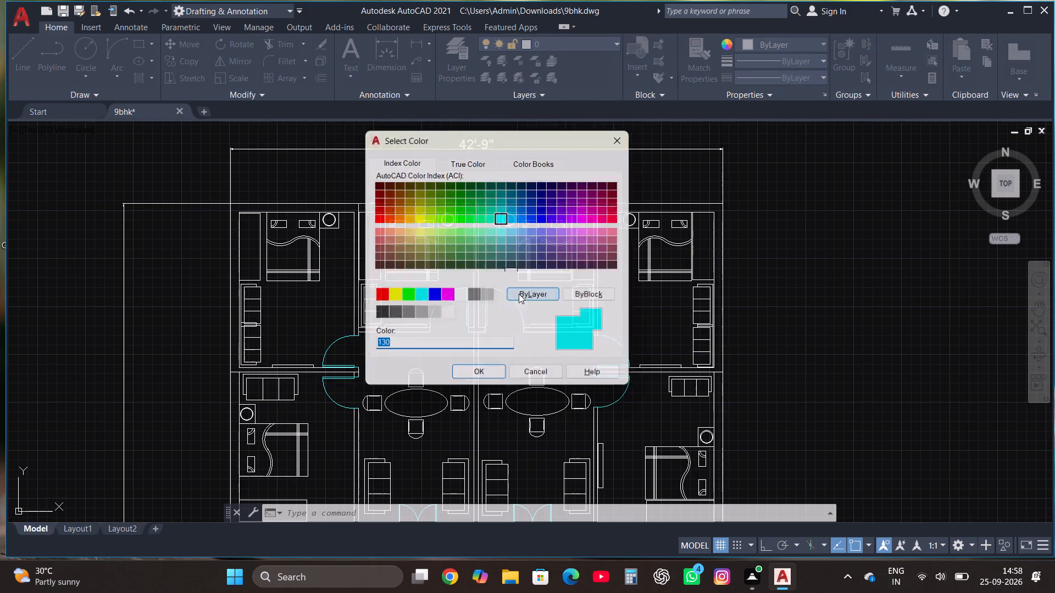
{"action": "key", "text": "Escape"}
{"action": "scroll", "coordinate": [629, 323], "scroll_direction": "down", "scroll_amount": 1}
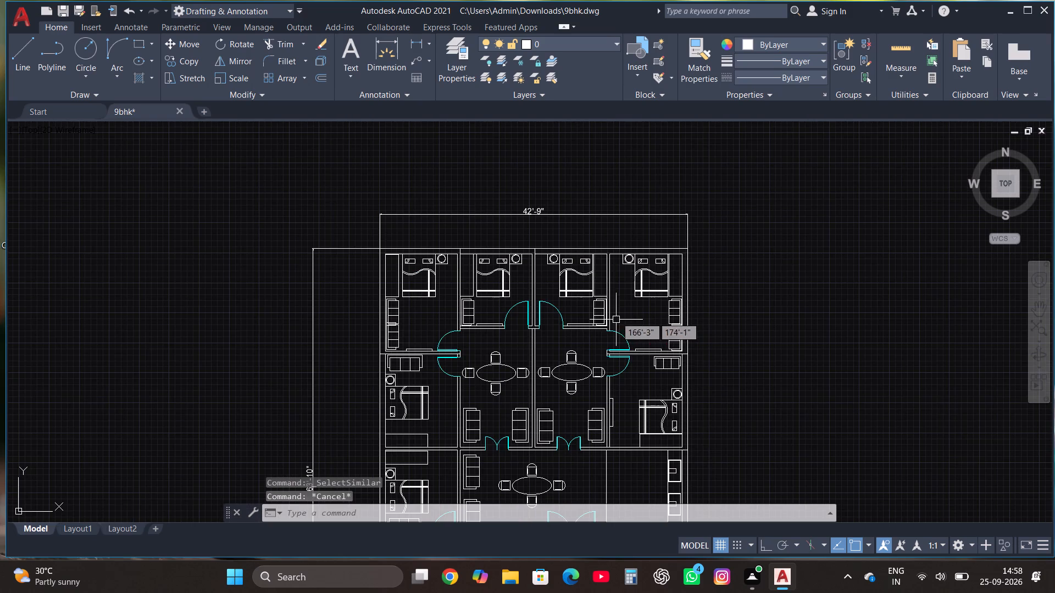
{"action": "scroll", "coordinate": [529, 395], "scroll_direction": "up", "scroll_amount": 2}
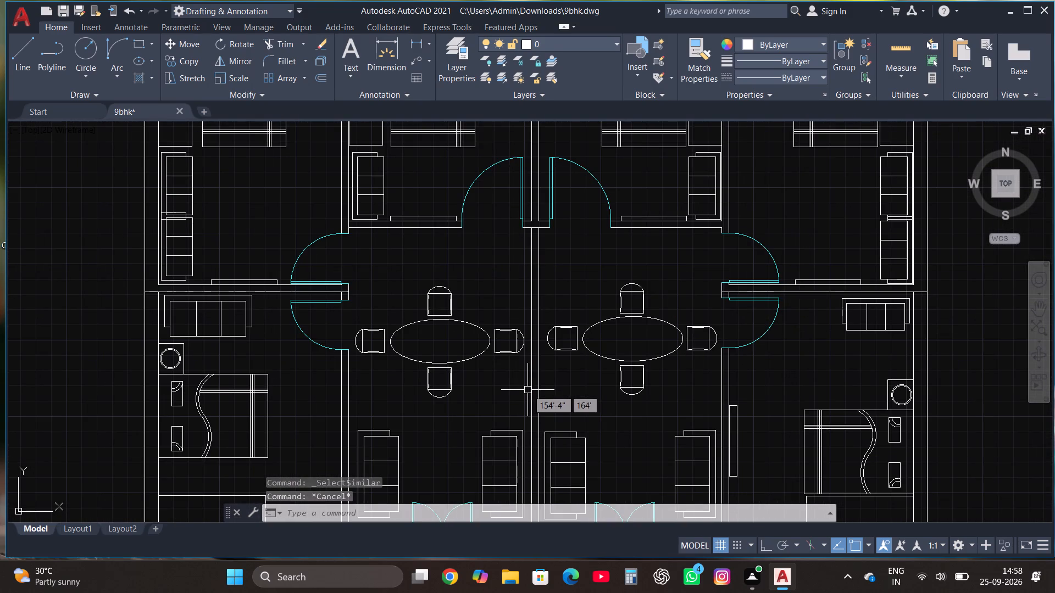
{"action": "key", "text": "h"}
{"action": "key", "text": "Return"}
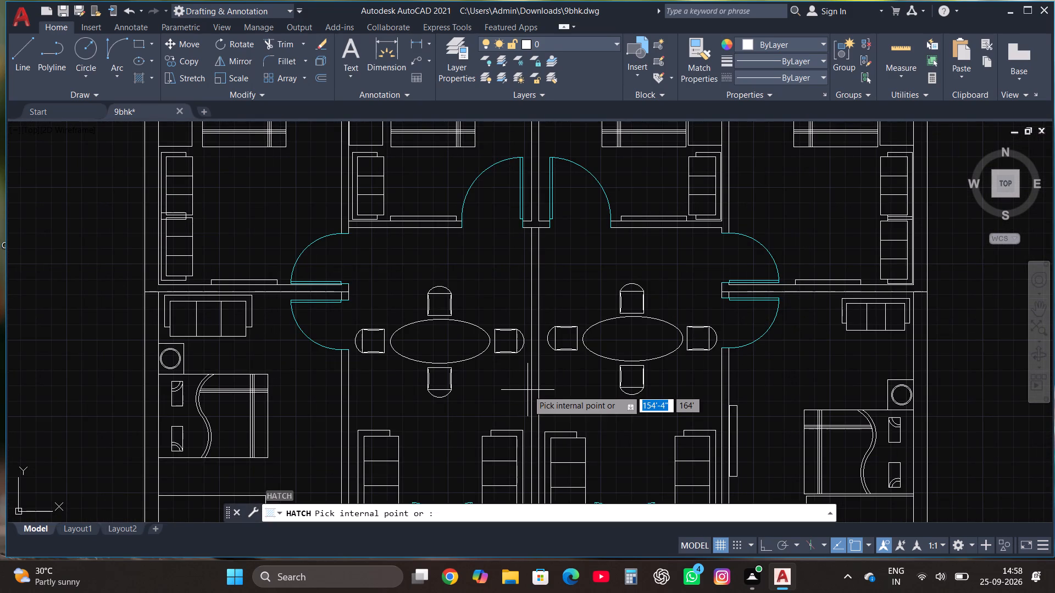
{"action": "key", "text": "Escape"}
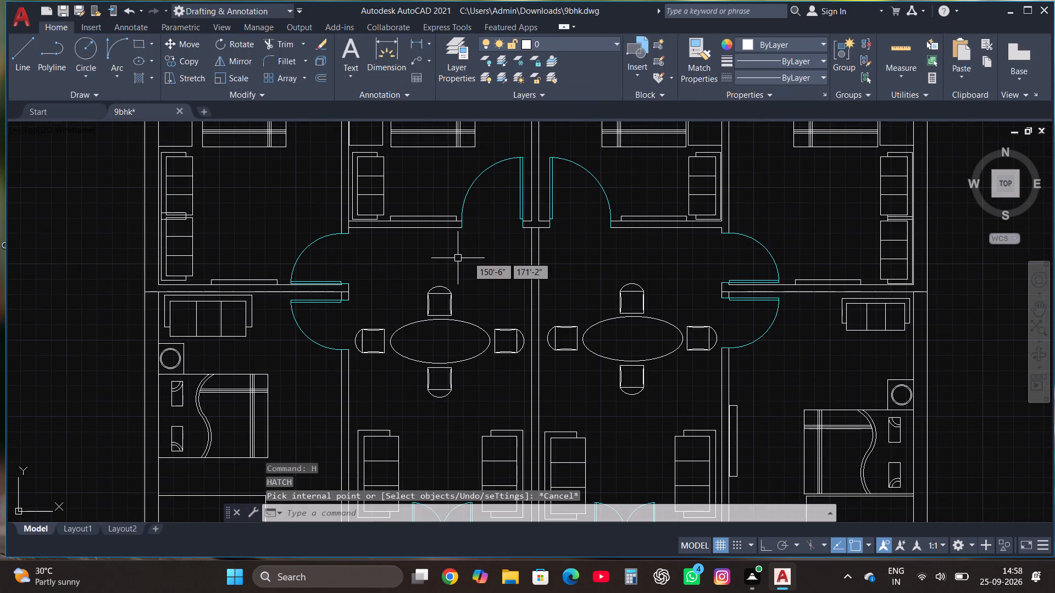
Make the dining layer current and fill the four oval dining tabletops in the plan with solid hatch.
{"action": "left_click", "coordinate": [560, 51]}
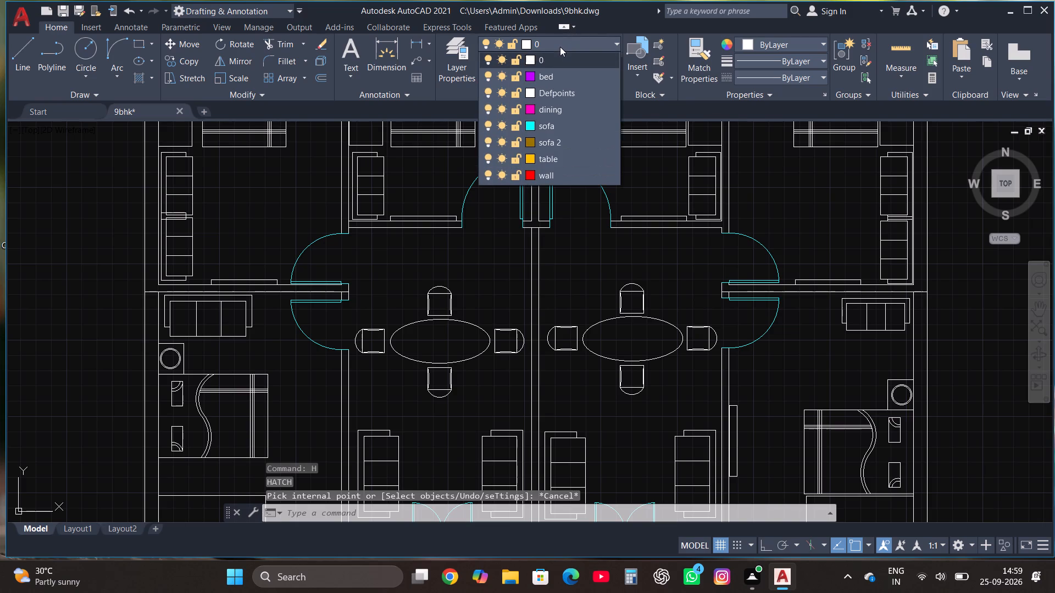
{"action": "left_click", "coordinate": [546, 108]}
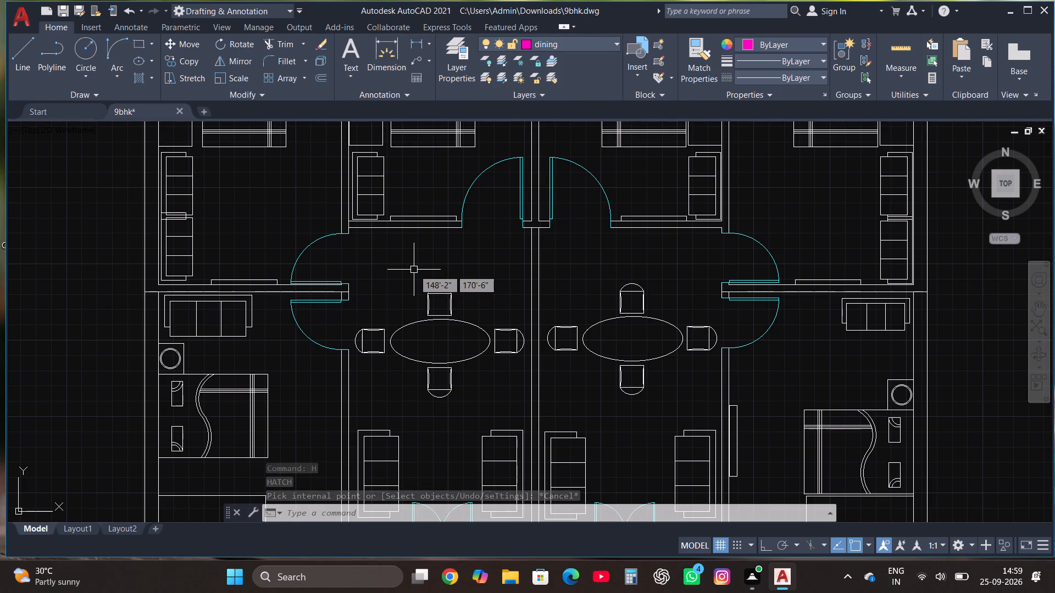
{"action": "key", "text": "h"}
{"action": "left_click", "coordinate": [459, 299]}
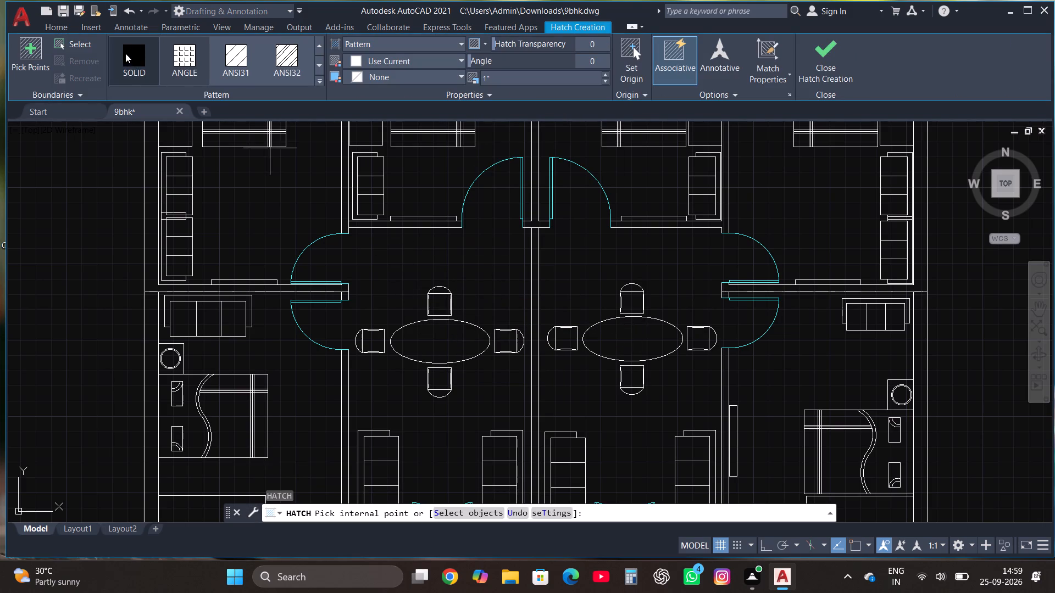
{"action": "left_click", "coordinate": [132, 63]}
{"action": "left_click", "coordinate": [434, 335]}
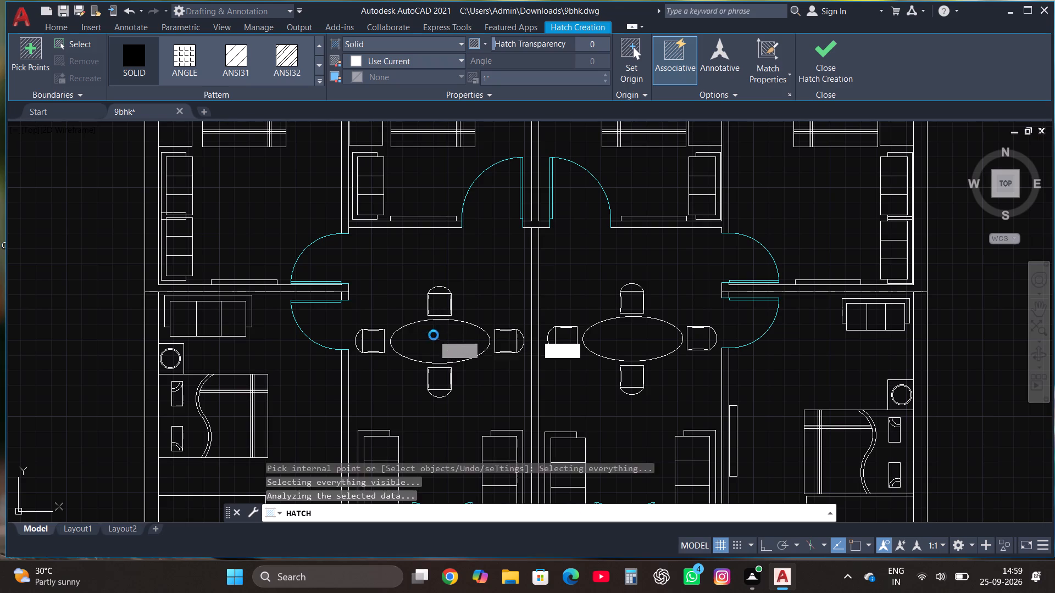
{"action": "left_click", "coordinate": [617, 337]}
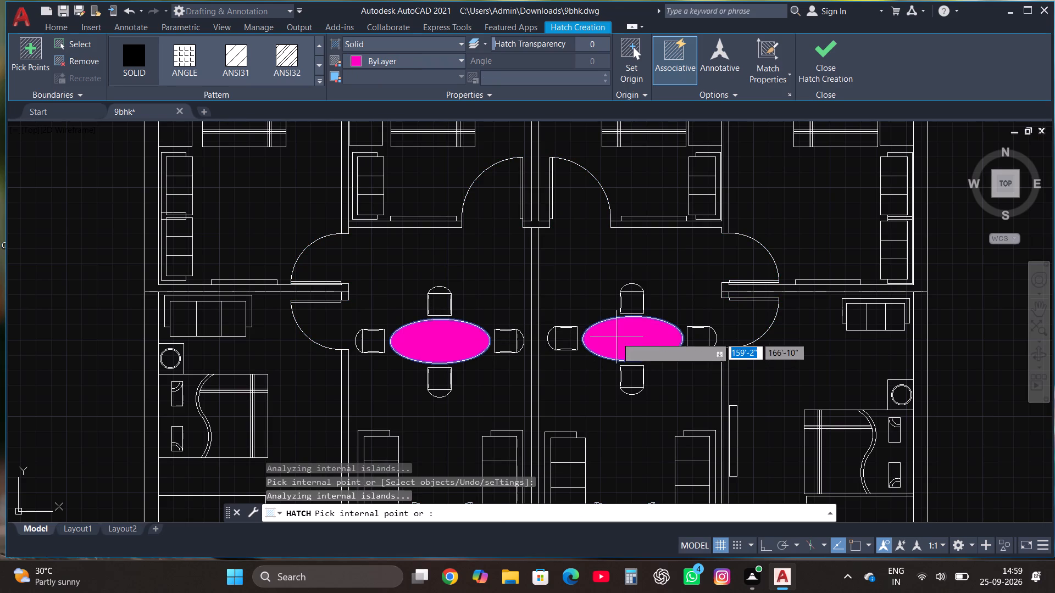
{"action": "scroll", "coordinate": [608, 282], "scroll_direction": "down", "scroll_amount": 2}
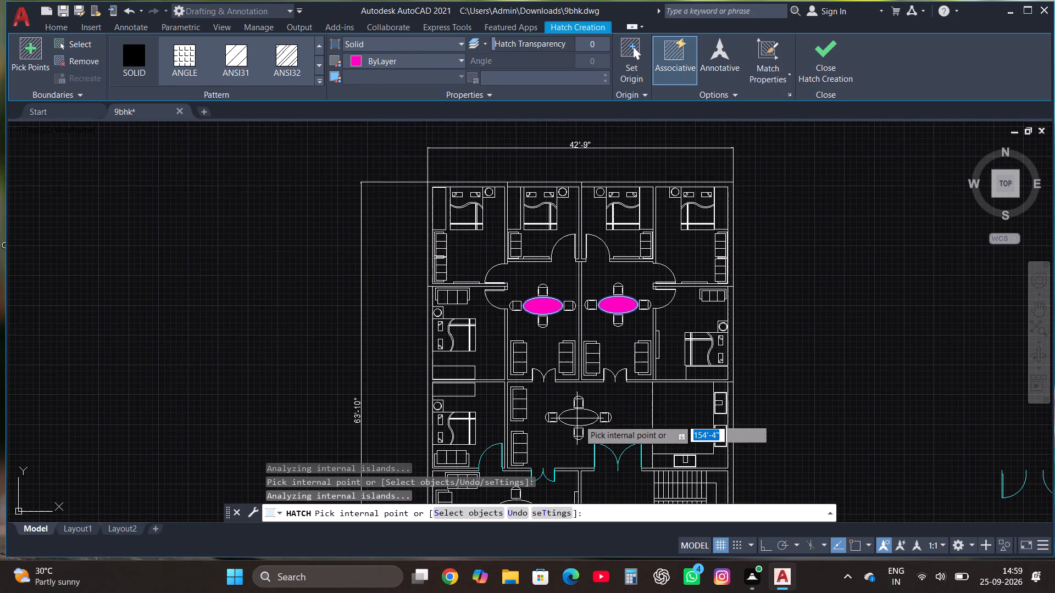
{"action": "left_click", "coordinate": [579, 419]}
{"action": "scroll", "coordinate": [588, 321], "scroll_direction": "down", "scroll_amount": 2}
{"action": "scroll", "coordinate": [566, 404], "scroll_direction": "up", "scroll_amount": 1}
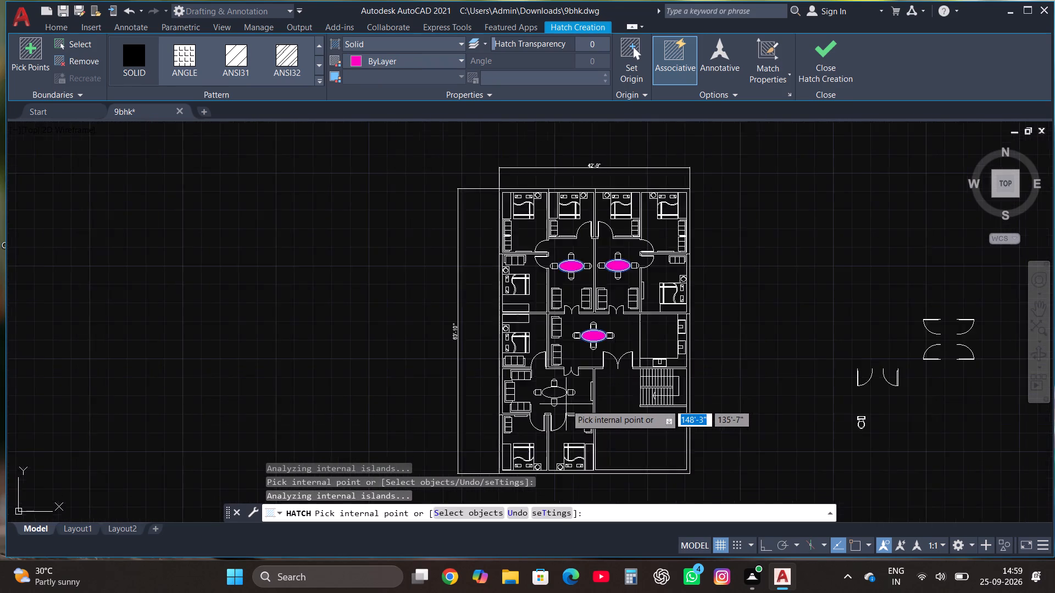
{"action": "scroll", "coordinate": [566, 404], "scroll_direction": "up", "scroll_amount": 1}
{"action": "left_click", "coordinate": [548, 388]}
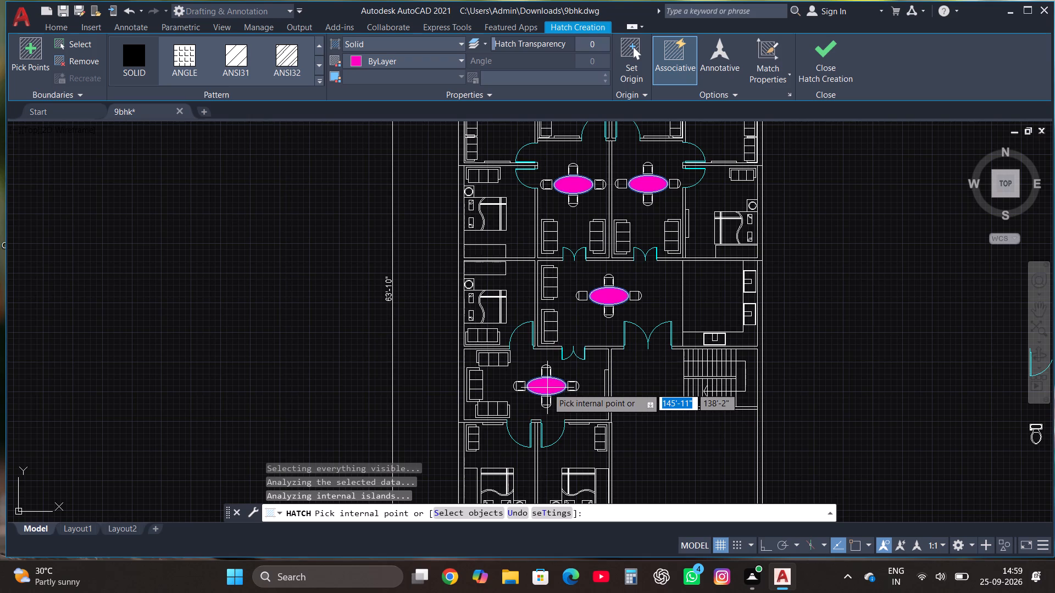
{"action": "left_click", "coordinate": [823, 44]}
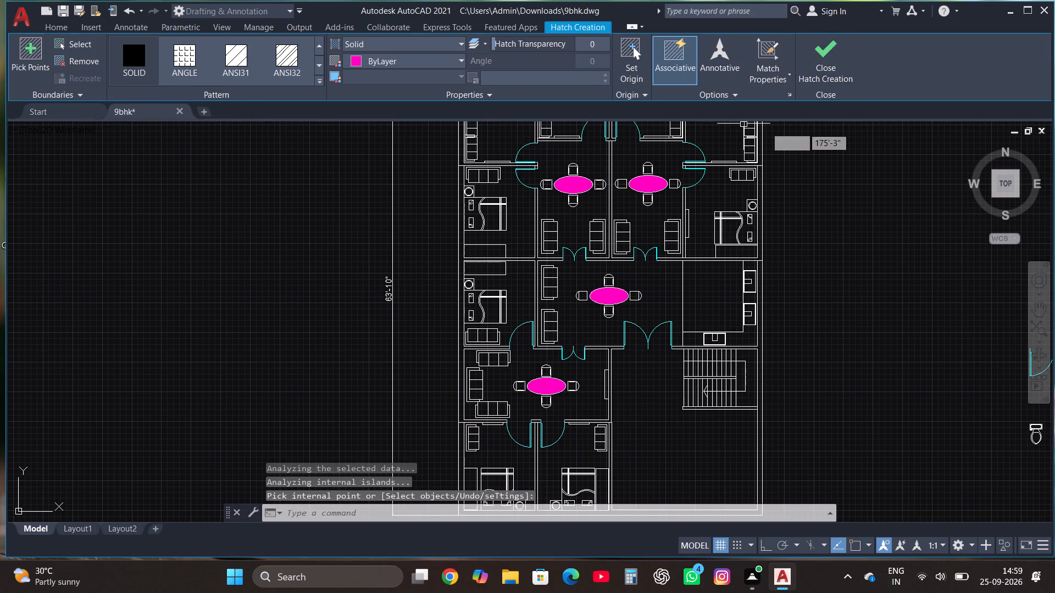
Create a new layer named book, set its color to index 104, and close the layer manager.
{"action": "scroll", "coordinate": [467, 372], "scroll_direction": "down", "scroll_amount": 2}
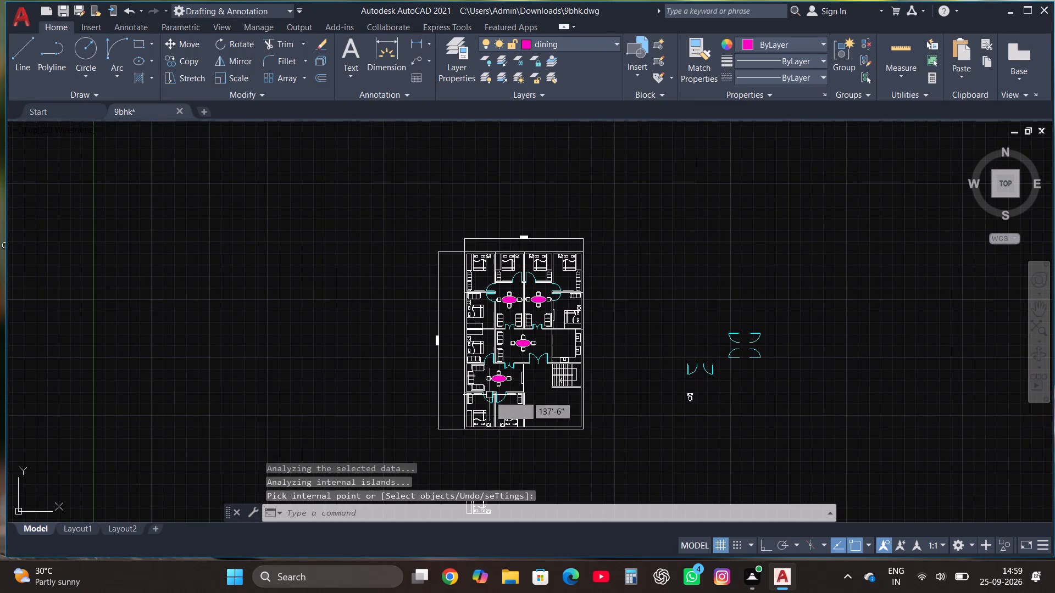
{"action": "scroll", "coordinate": [495, 431], "scroll_direction": "up", "scroll_amount": 3}
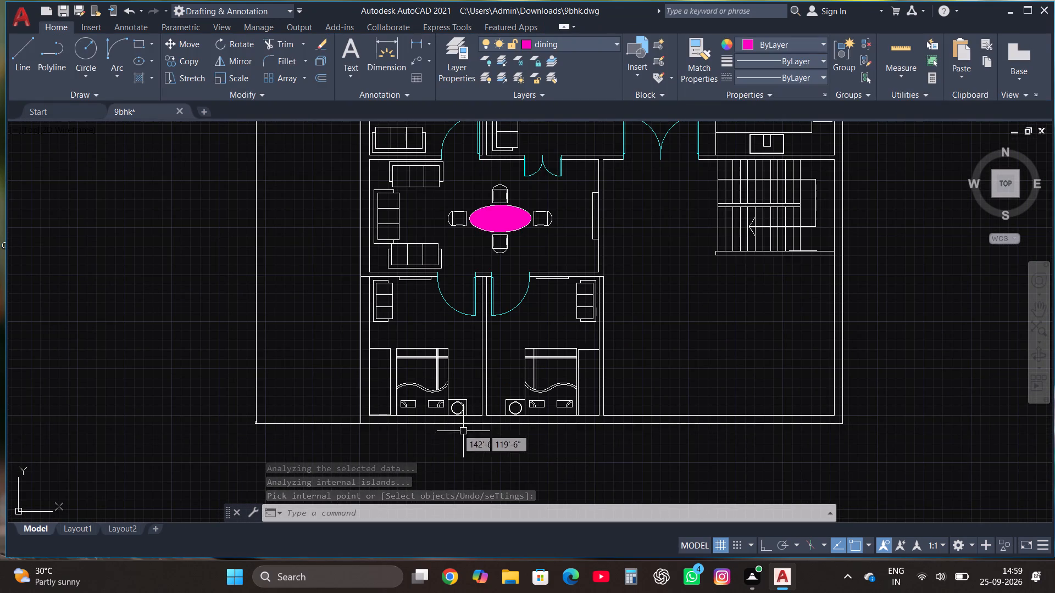
{"action": "scroll", "coordinate": [417, 423], "scroll_direction": "up", "scroll_amount": 2}
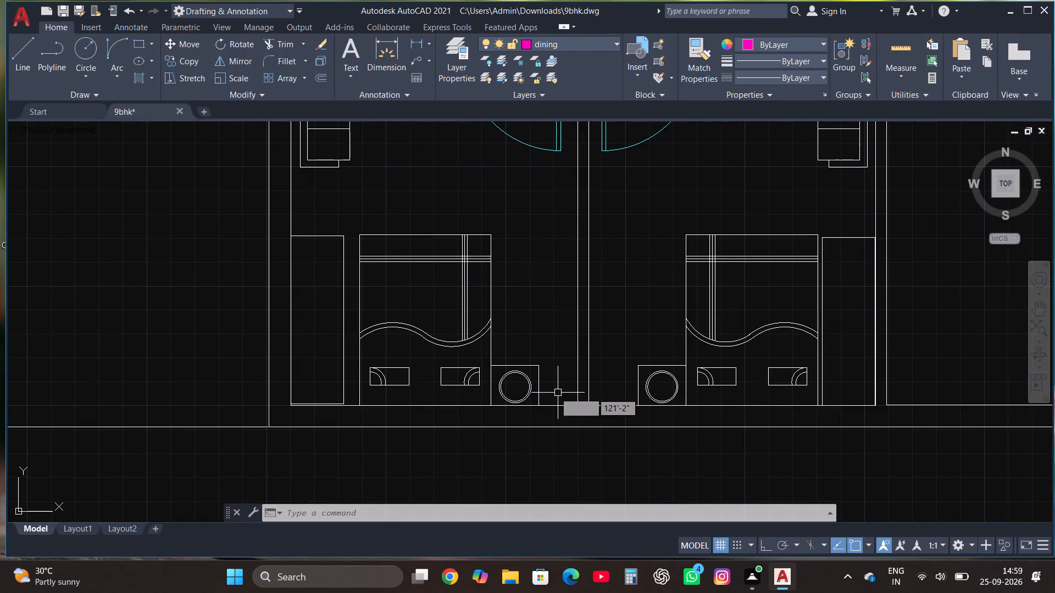
{"action": "left_click", "coordinate": [456, 49]}
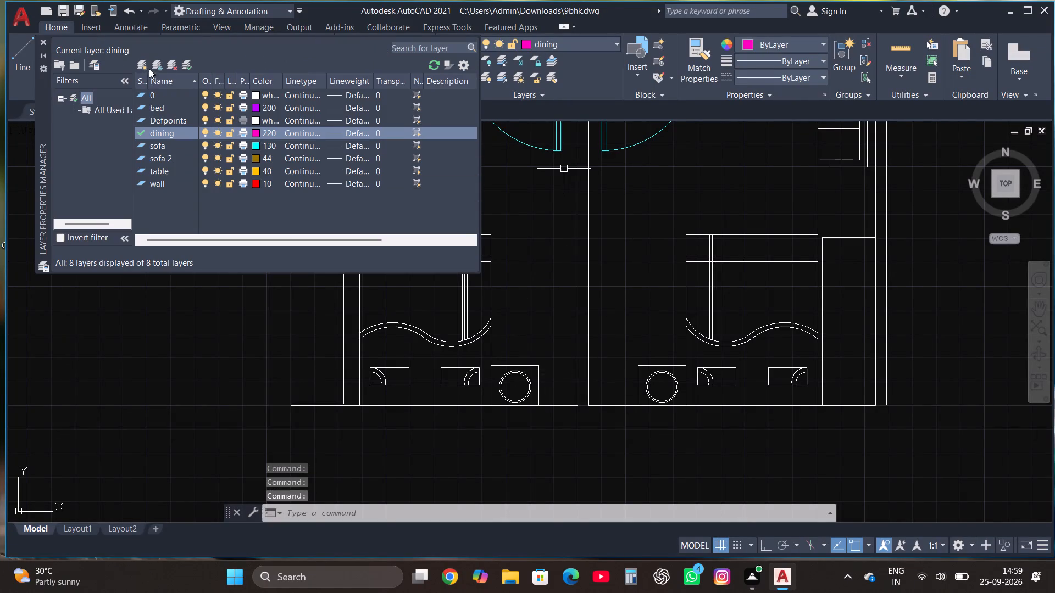
{"action": "left_click", "coordinate": [141, 64]}
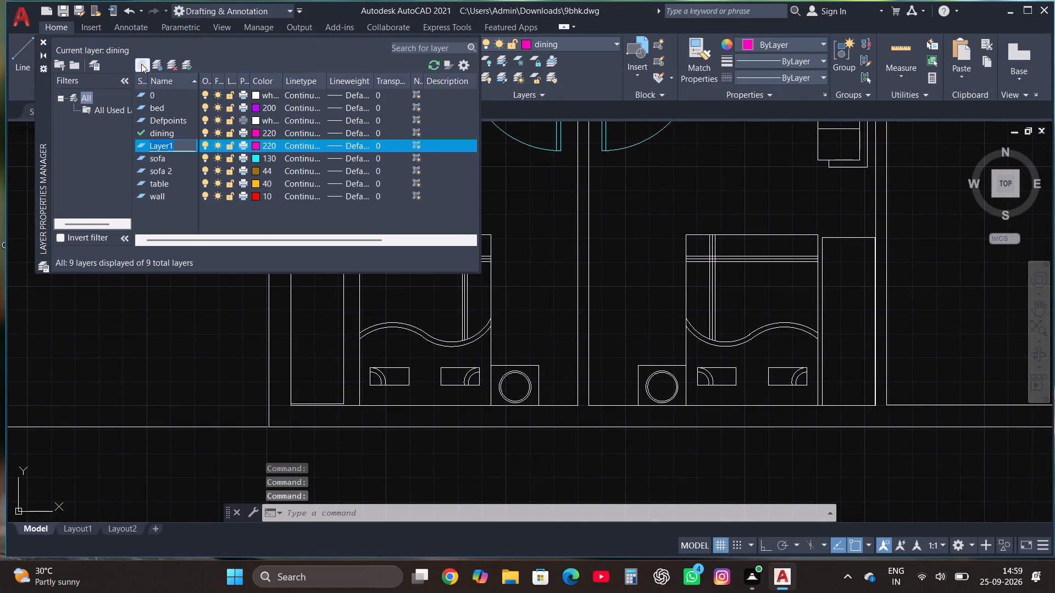
{"action": "type", "text": "book"}
{"action": "left_click", "coordinate": [254, 145]}
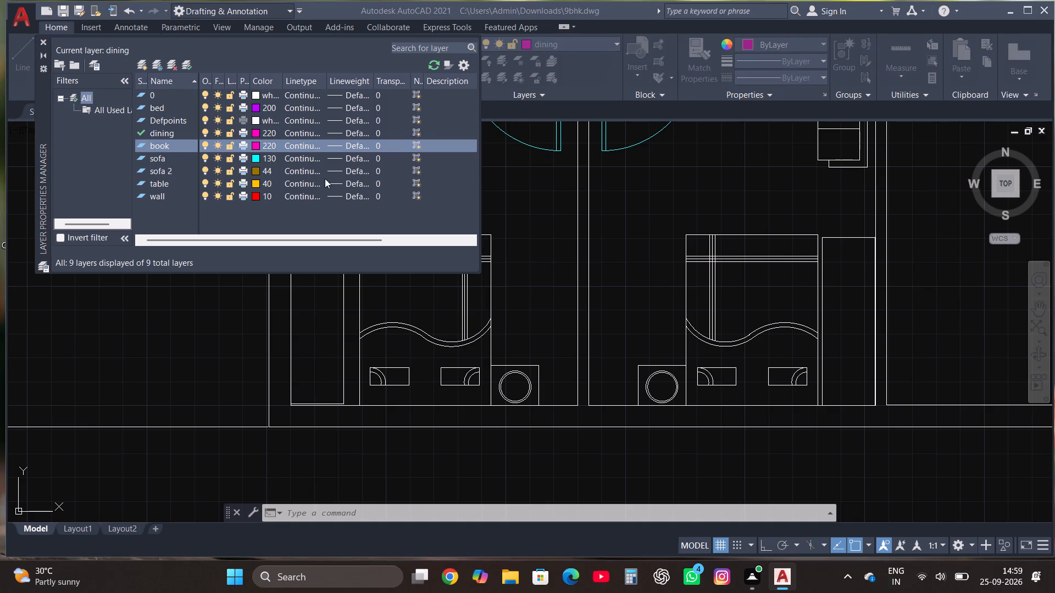
{"action": "left_click", "coordinate": [445, 200]}
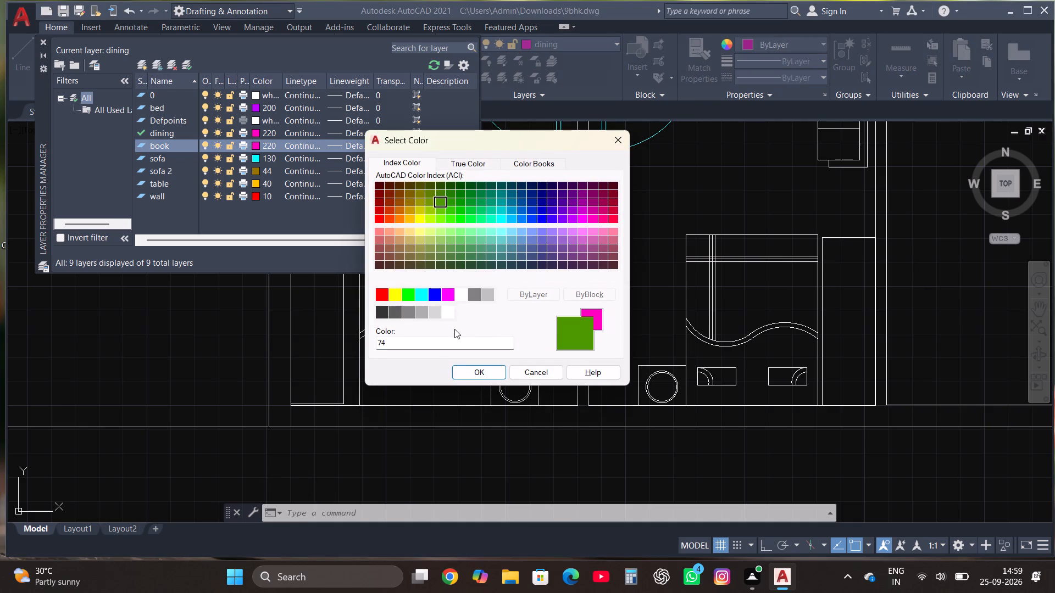
{"action": "left_click", "coordinate": [470, 202]}
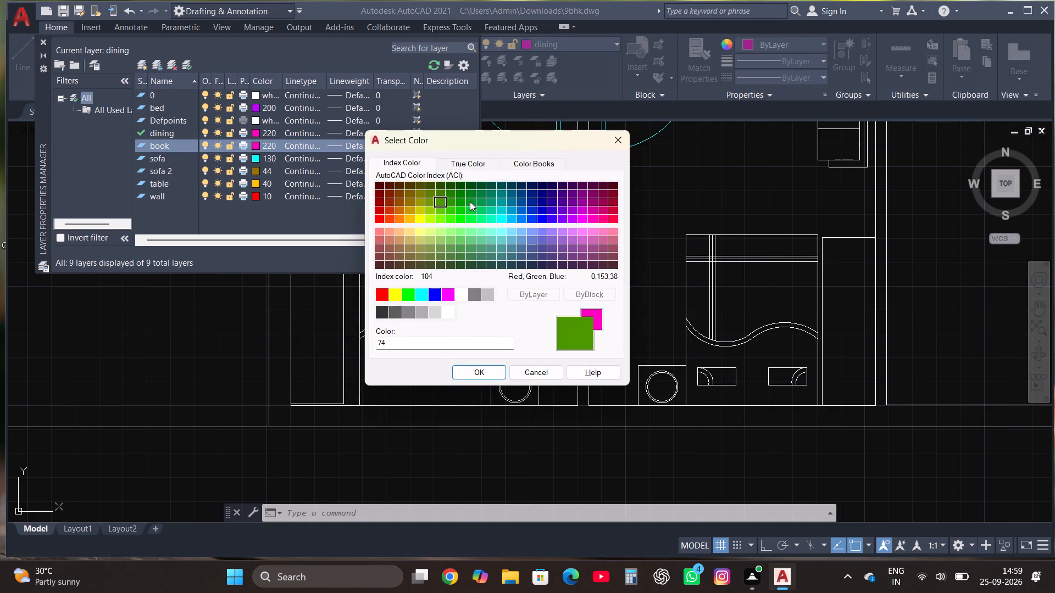
{"action": "left_click", "coordinate": [485, 366]}
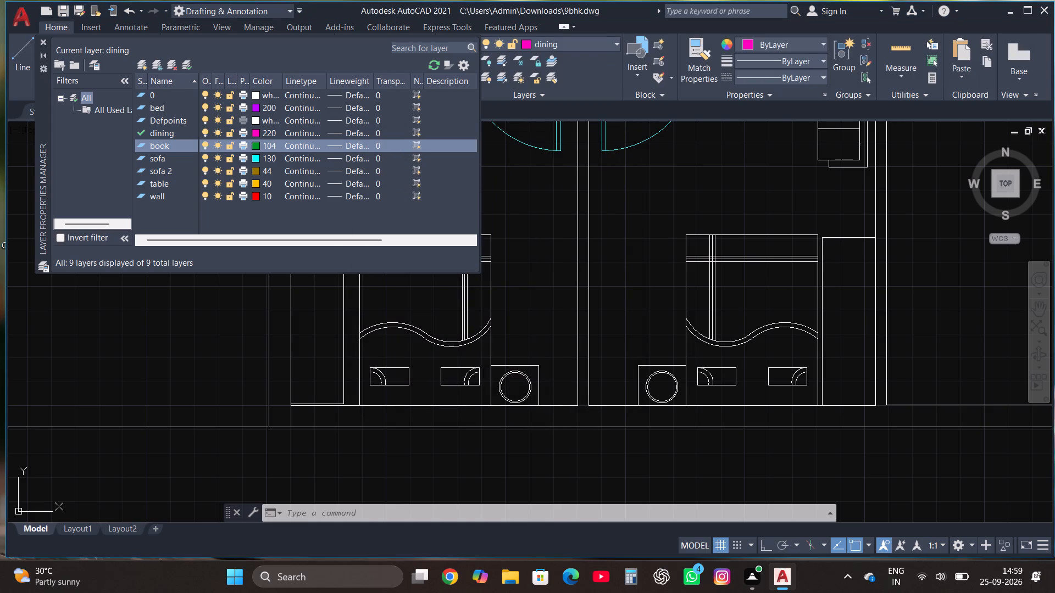
{"action": "left_click", "coordinate": [41, 42]}
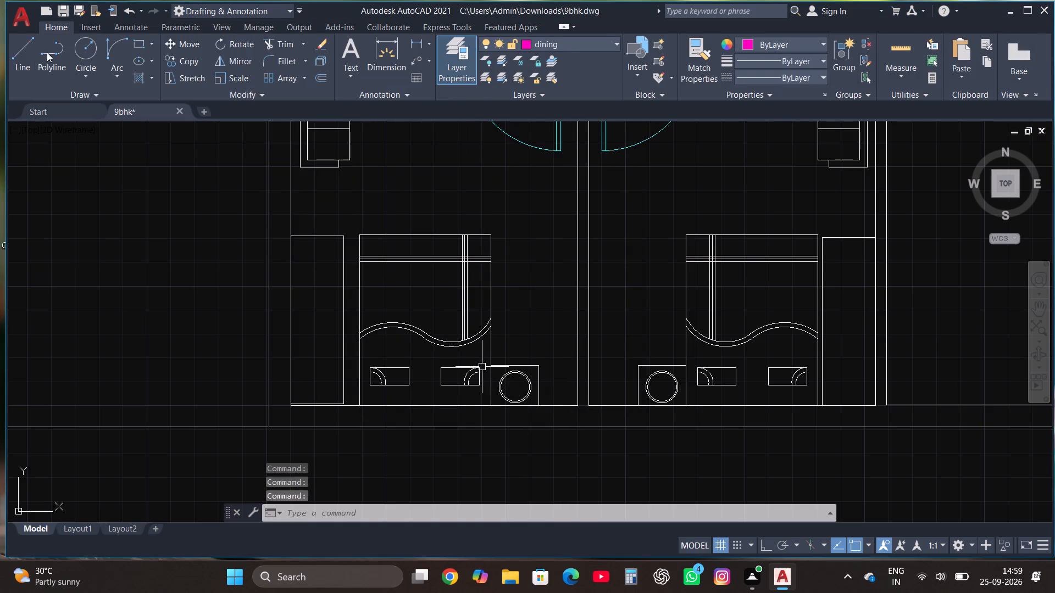
Select the square bedside tables with round lamps beside the beds in the two southernmost bedrooms.
{"action": "scroll", "coordinate": [559, 370], "scroll_direction": "up", "scroll_amount": 1}
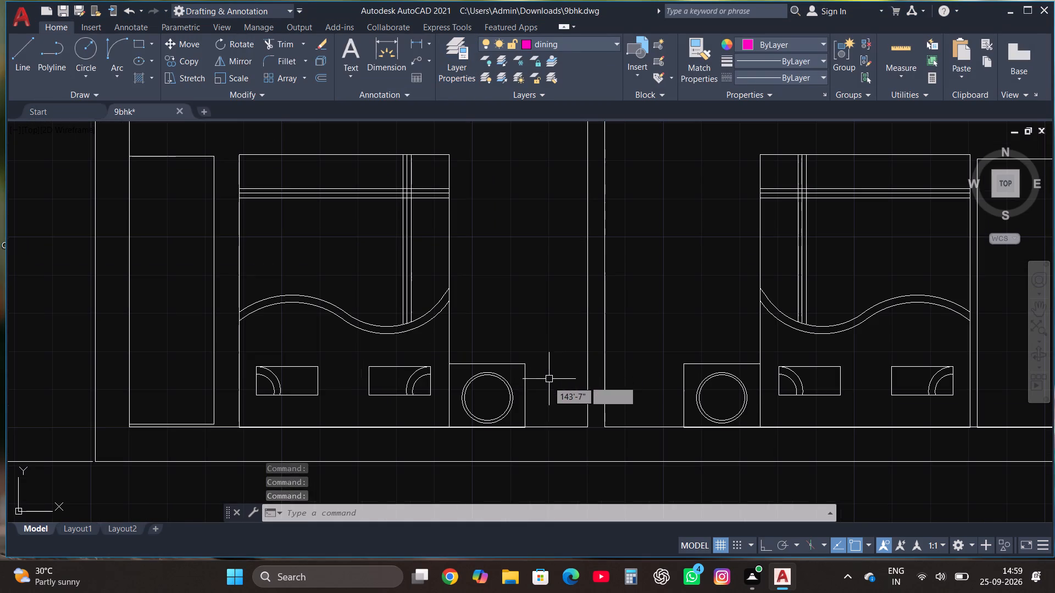
{"action": "left_click", "coordinate": [540, 410]}
{"action": "left_click", "coordinate": [472, 350]}
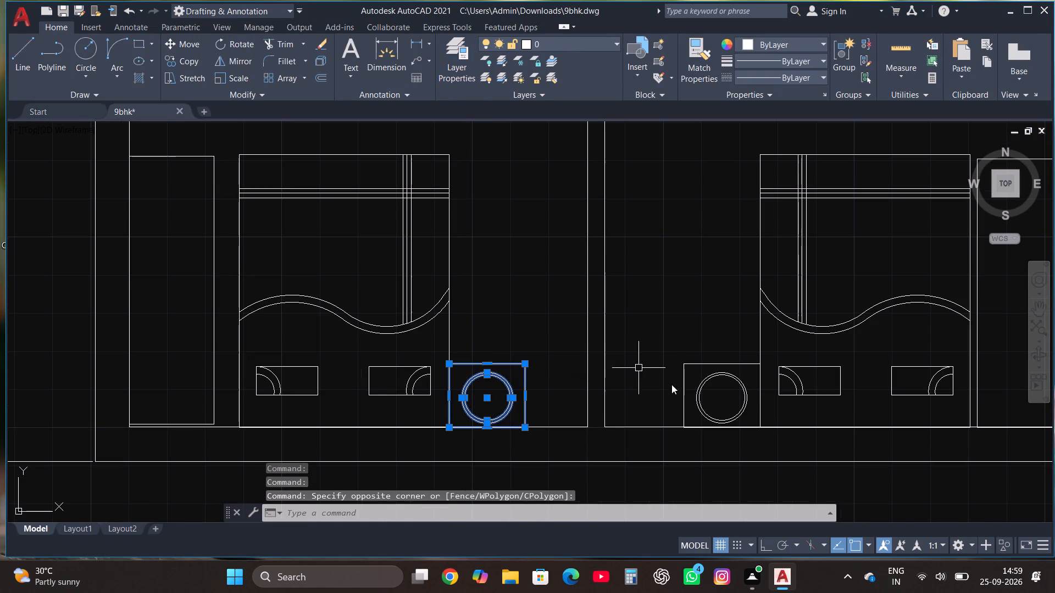
{"action": "left_click", "coordinate": [712, 396]}
{"action": "left_click", "coordinate": [653, 336]}
{"action": "scroll", "coordinate": [657, 346], "scroll_direction": "down", "scroll_amount": 3}
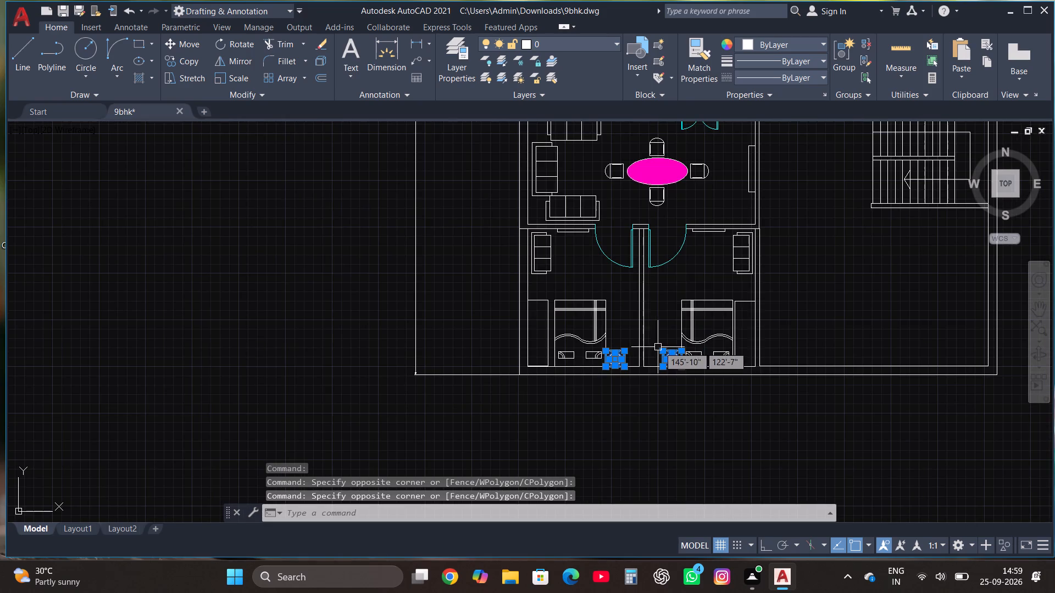
Add the bedside tables of the two bedrooms along the plan's west wall to the selection.
{"action": "scroll", "coordinate": [601, 366], "scroll_direction": "down", "scroll_amount": 2}
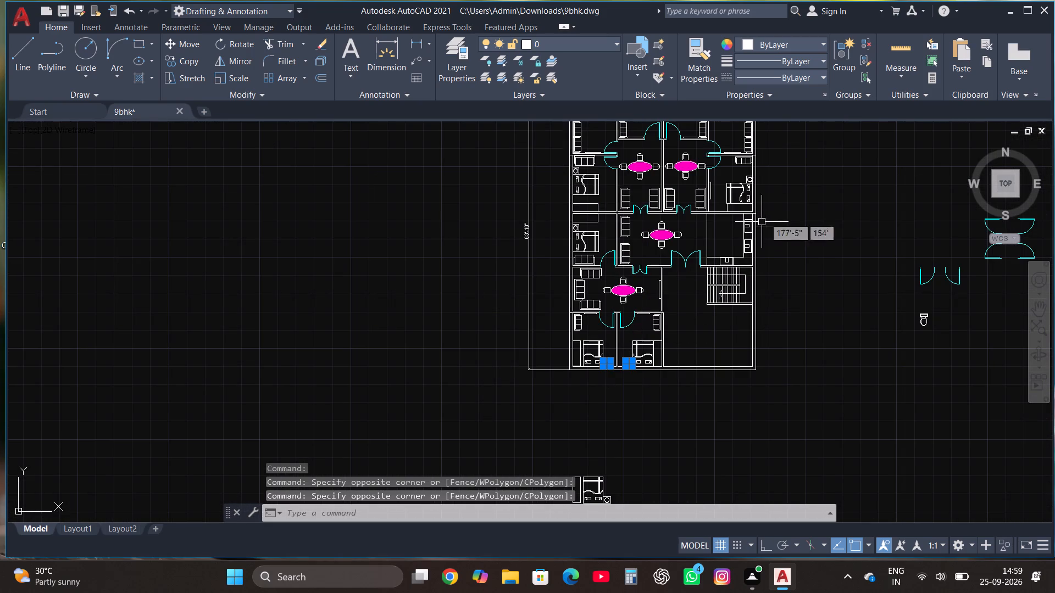
{"action": "scroll", "coordinate": [564, 218], "scroll_direction": "up", "scroll_amount": 3}
{"action": "scroll", "coordinate": [642, 262], "scroll_direction": "up", "scroll_amount": 1}
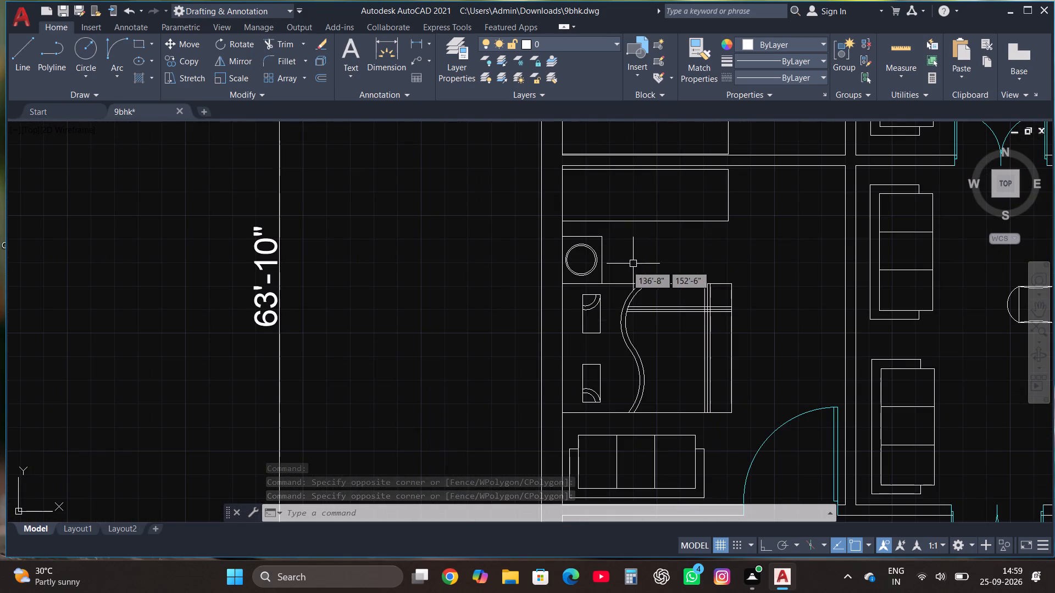
{"action": "left_click", "coordinate": [624, 267]}
{"action": "left_click", "coordinate": [575, 253]}
{"action": "scroll", "coordinate": [583, 318], "scroll_direction": "down", "scroll_amount": 2}
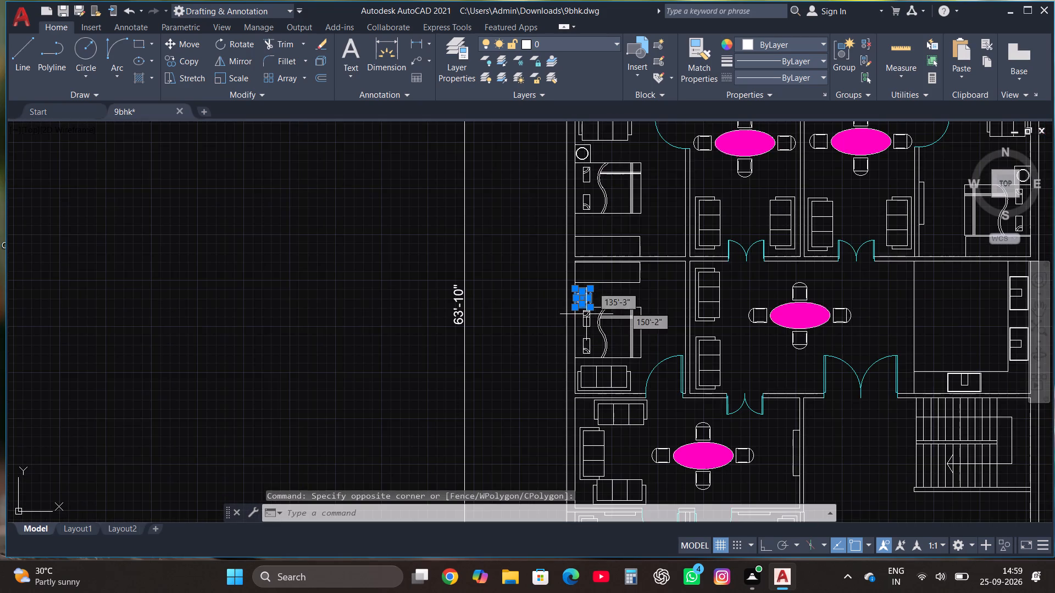
{"action": "scroll", "coordinate": [599, 159], "scroll_direction": "up", "scroll_amount": 3}
{"action": "left_click", "coordinate": [596, 161]}
{"action": "left_click", "coordinate": [528, 143]}
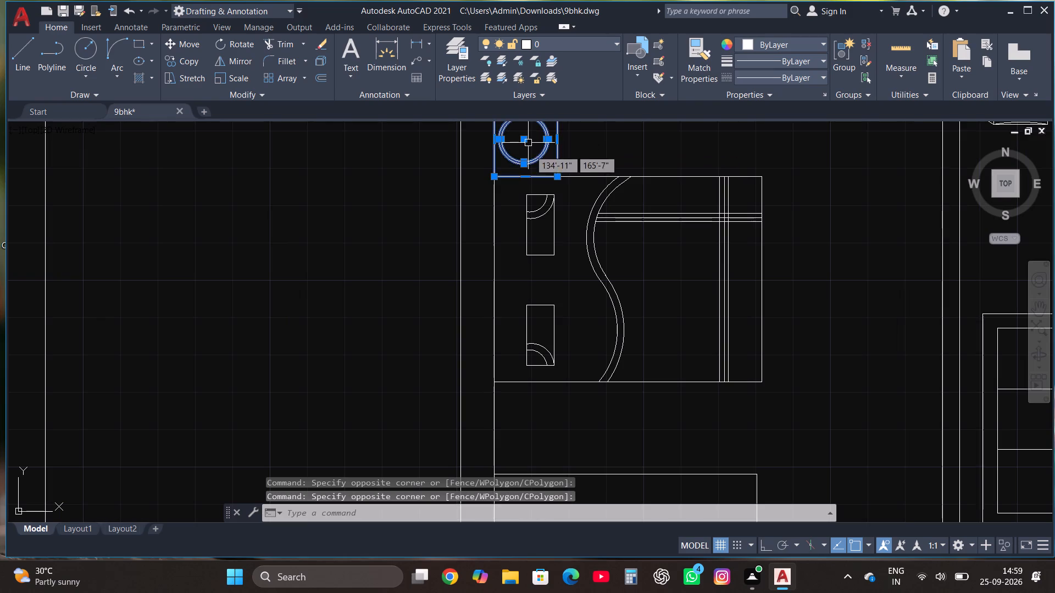
Add the four bedside tables in the northern row of bedrooms to the selection.
{"action": "scroll", "coordinate": [537, 333], "scroll_direction": "down", "scroll_amount": 4}
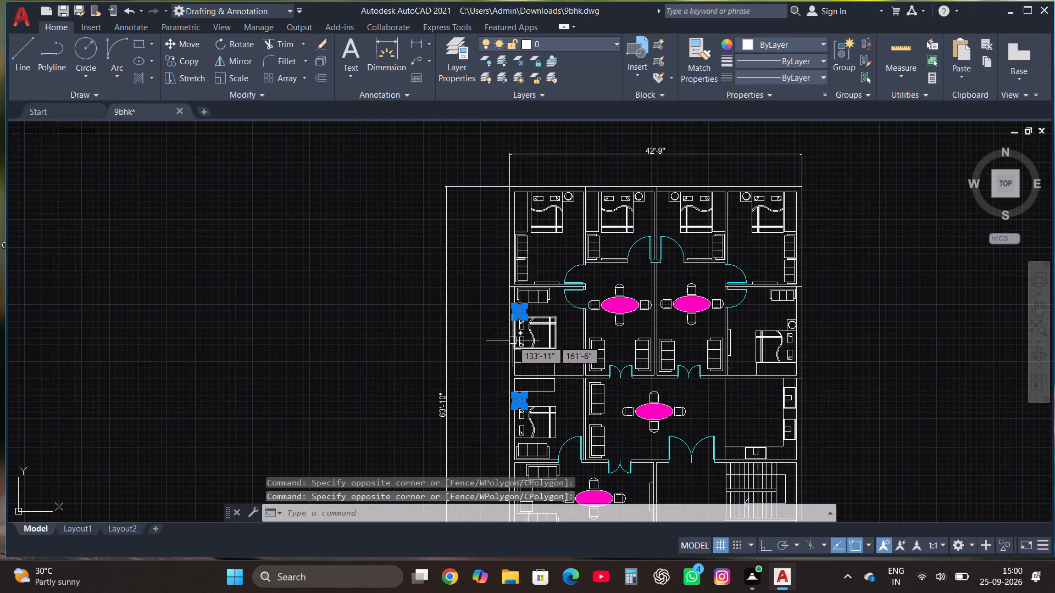
{"action": "scroll", "coordinate": [569, 173], "scroll_direction": "up", "scroll_amount": 3}
{"action": "left_click", "coordinate": [582, 305]}
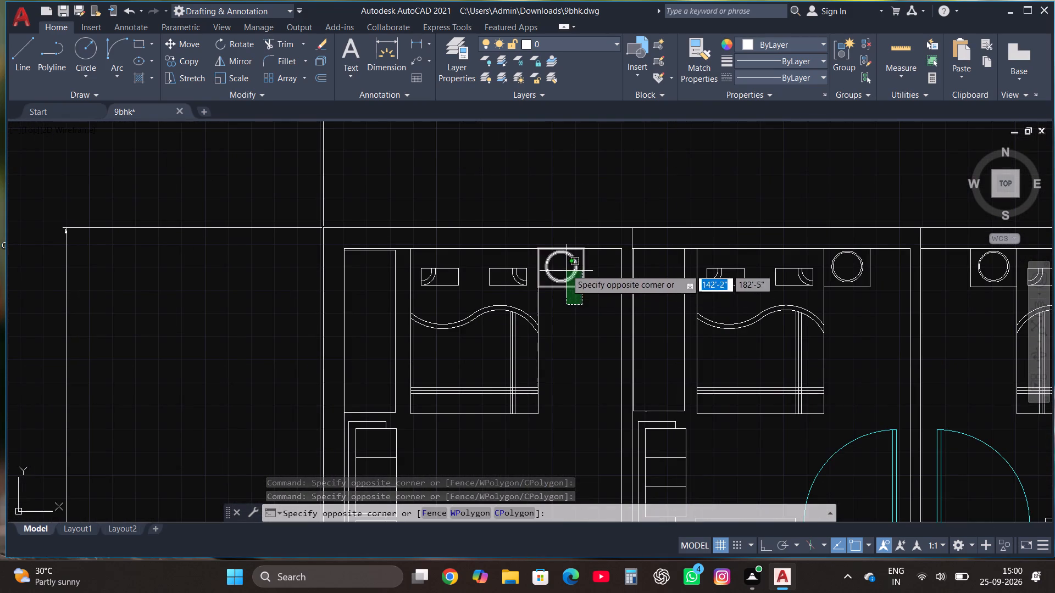
{"action": "left_click", "coordinate": [565, 269]}
{"action": "scroll", "coordinate": [569, 277], "scroll_direction": "down", "scroll_amount": 2}
{"action": "scroll", "coordinate": [701, 282], "scroll_direction": "up", "scroll_amount": 3}
{"action": "left_click", "coordinate": [669, 295]}
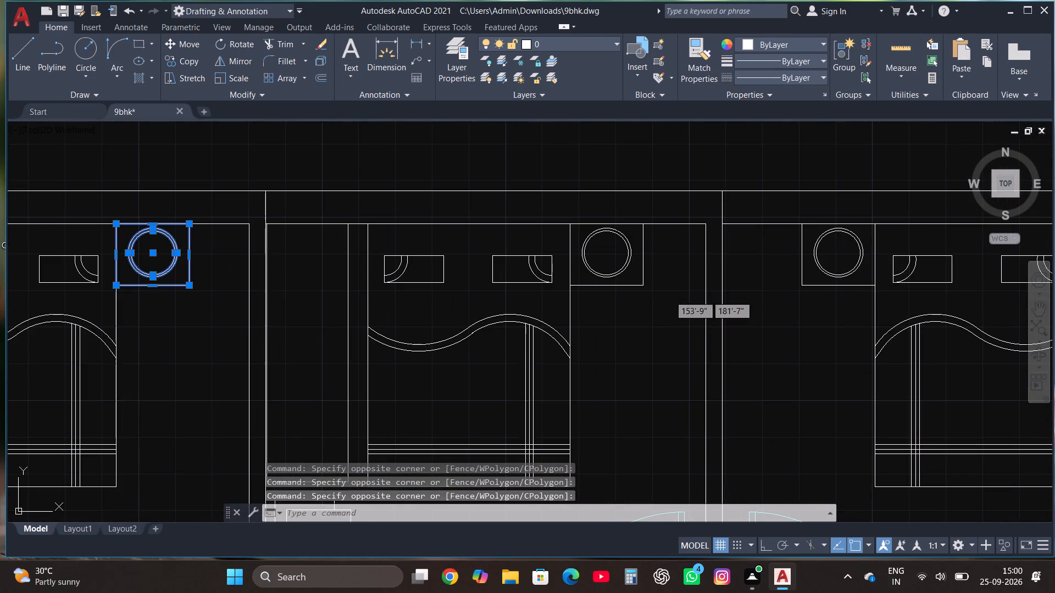
{"action": "left_click", "coordinate": [612, 250]}
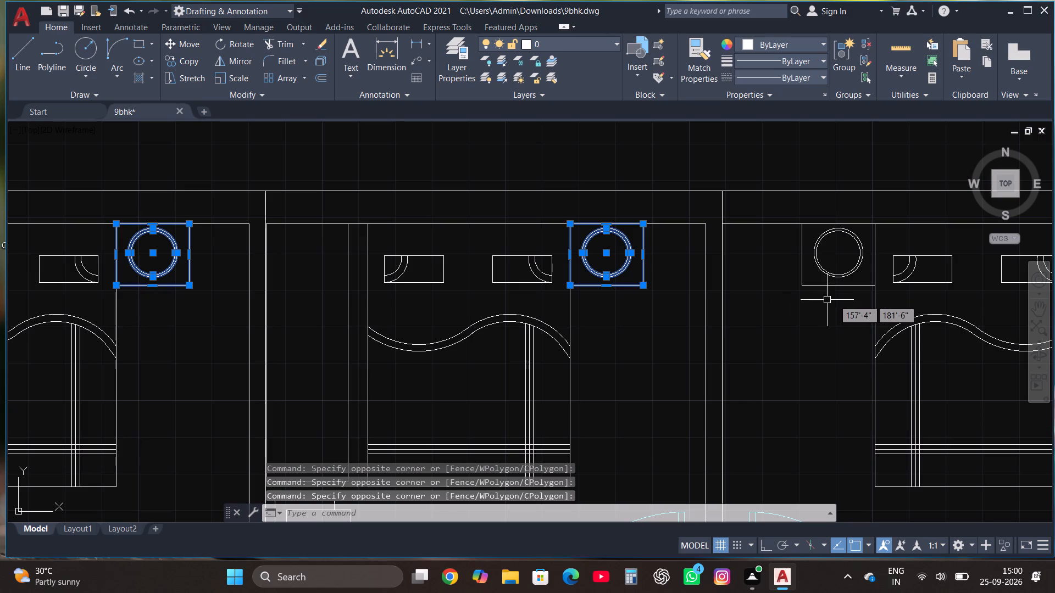
{"action": "left_click", "coordinate": [842, 300]}
{"action": "left_click", "coordinate": [804, 259]}
{"action": "scroll", "coordinate": [720, 296], "scroll_direction": "down", "scroll_amount": 3}
{"action": "scroll", "coordinate": [863, 302], "scroll_direction": "up", "scroll_amount": 2}
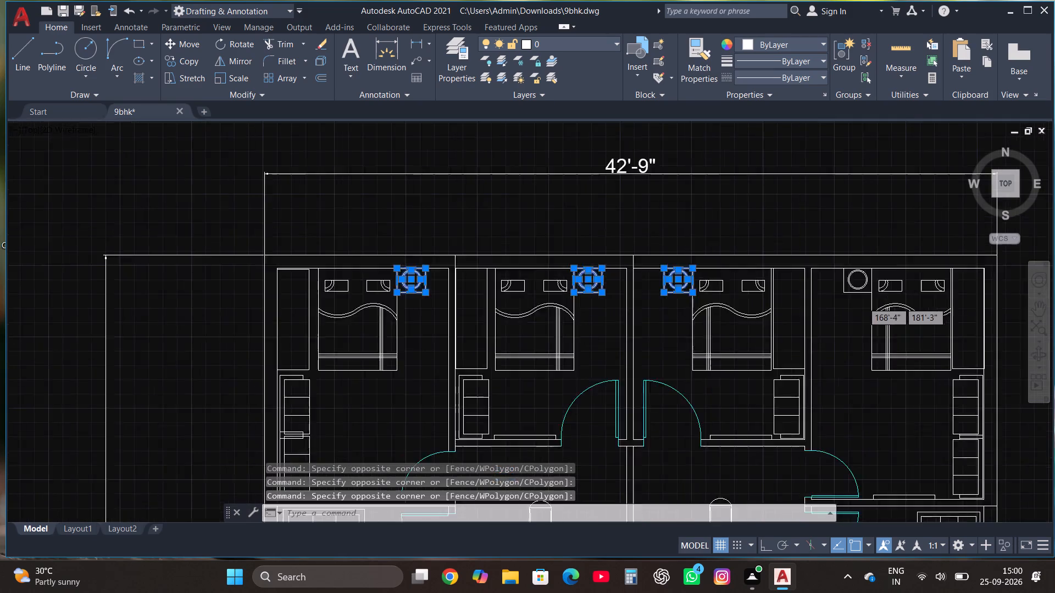
{"action": "scroll", "coordinate": [863, 302], "scroll_direction": "up", "scroll_amount": 1}
{"action": "left_click", "coordinate": [860, 301]}
{"action": "left_click", "coordinate": [836, 249]}
Add the bedside table of the east-wall bedroom to the selection and assign all selected bedside tables to the table layer.
{"action": "scroll", "coordinate": [800, 248], "scroll_direction": "down", "scroll_amount": 4}
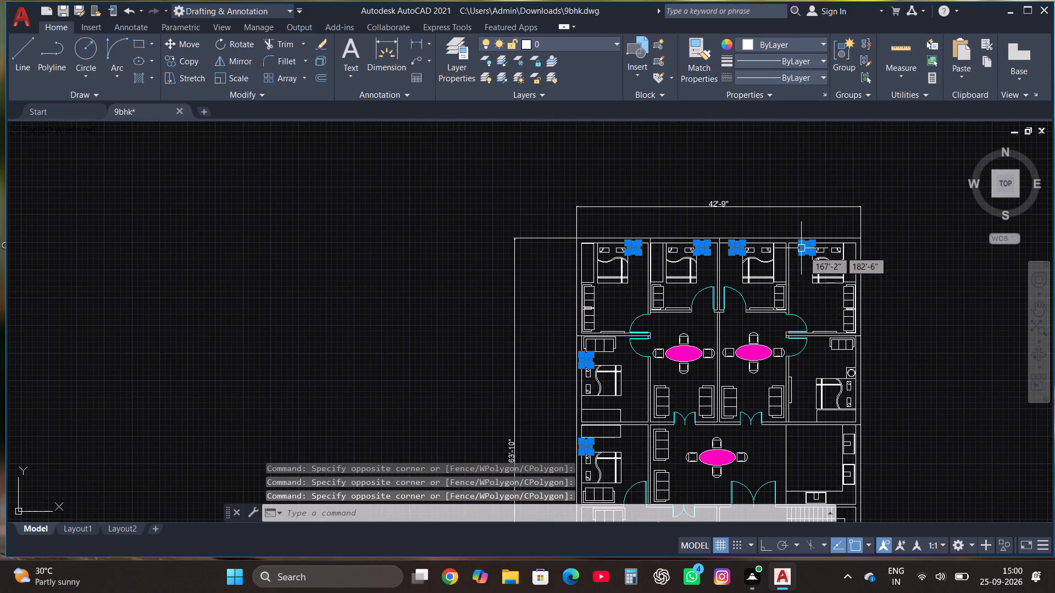
{"action": "scroll", "coordinate": [851, 372], "scroll_direction": "up", "scroll_amount": 4}
{"action": "left_click", "coordinate": [846, 379]}
{"action": "left_click", "coordinate": [799, 317]}
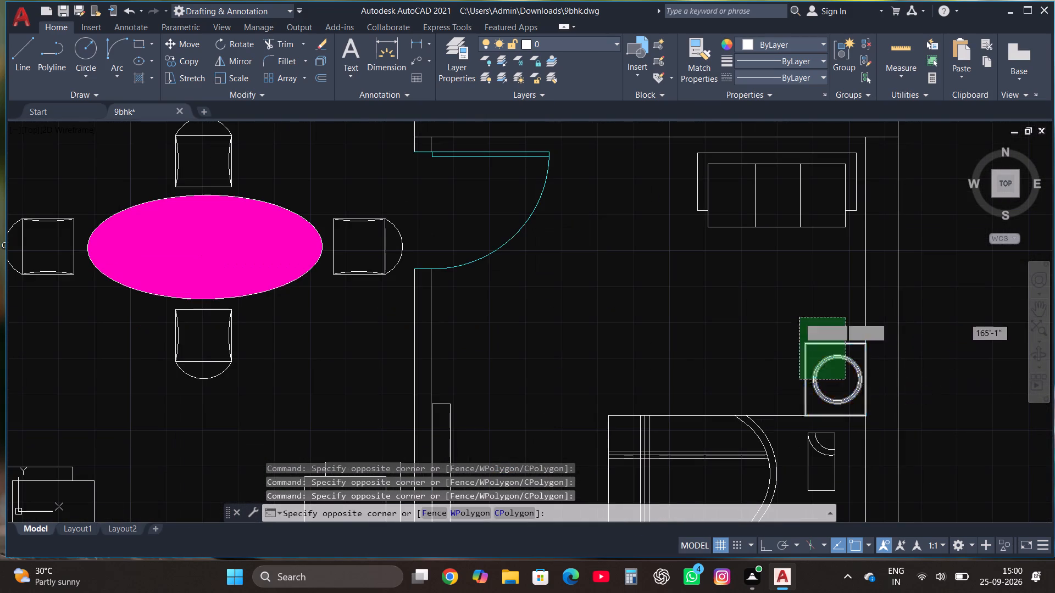
{"action": "scroll", "coordinate": [698, 176], "scroll_direction": "down", "scroll_amount": 4}
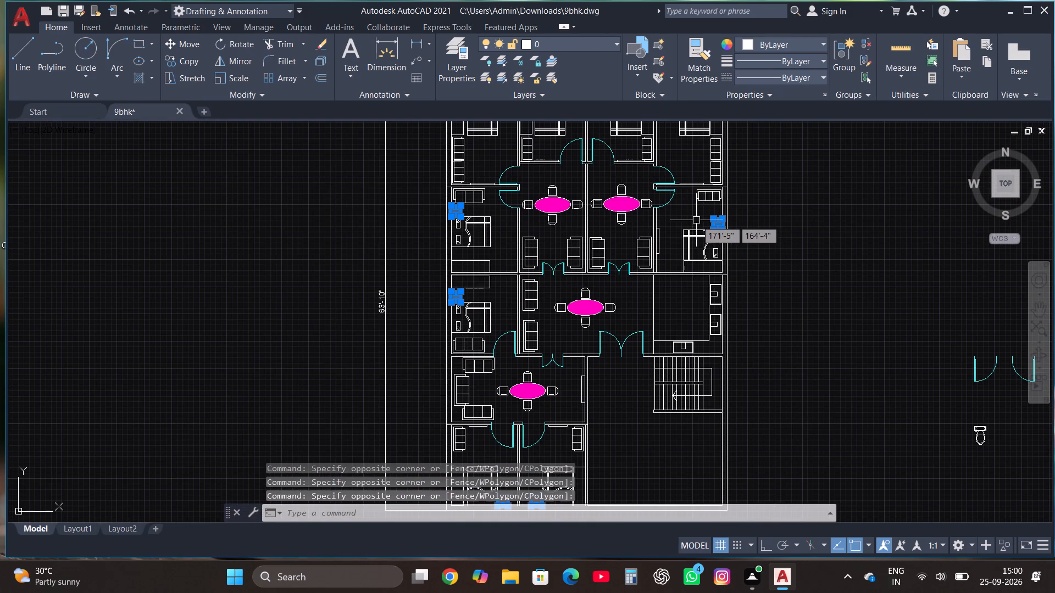
{"action": "left_click", "coordinate": [553, 45]}
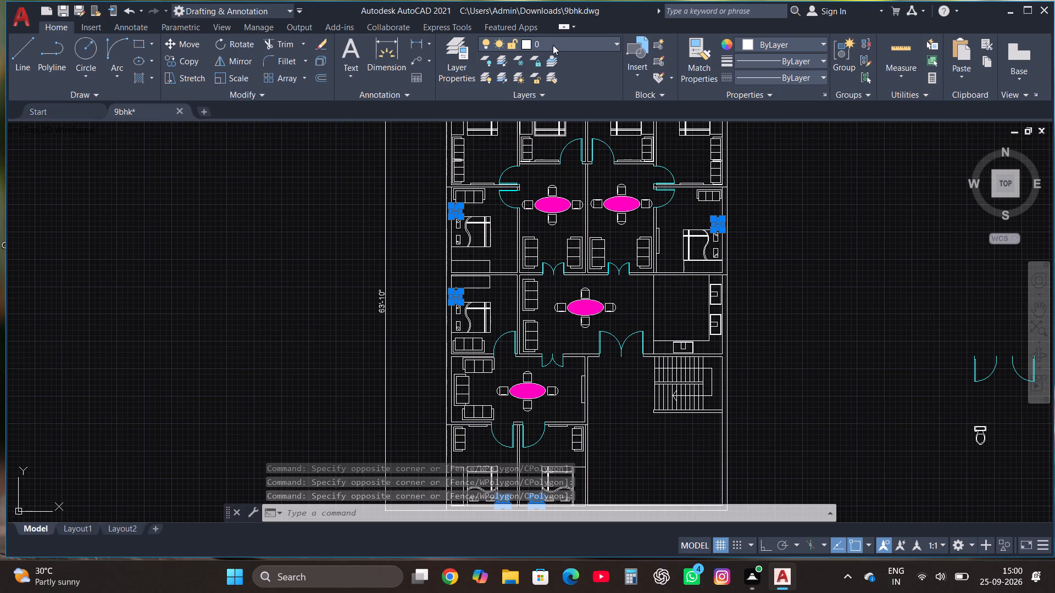
{"action": "left_click", "coordinate": [556, 174]}
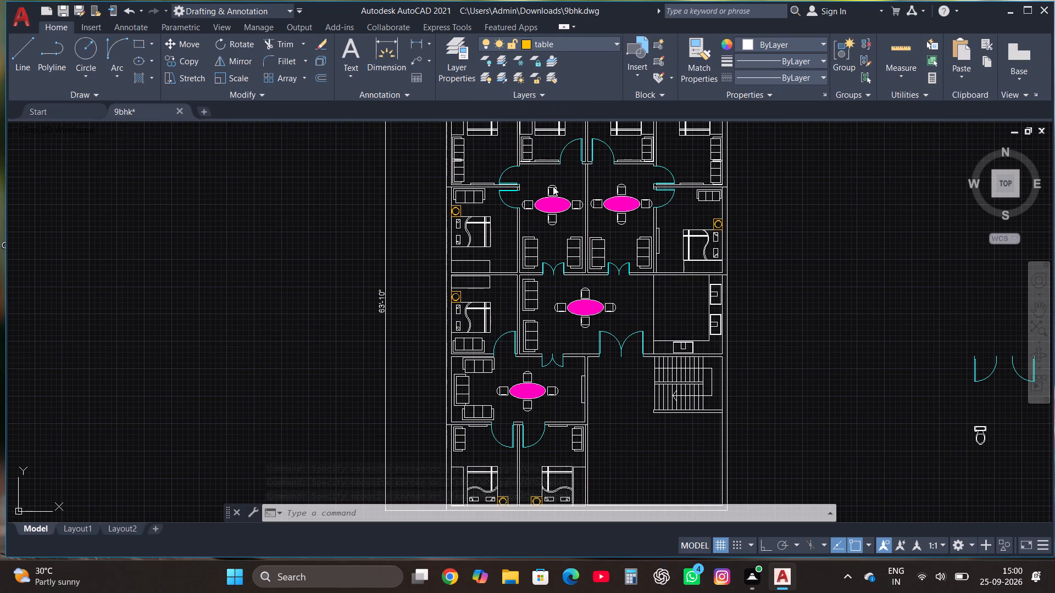
{"action": "key", "text": "Escape"}
Assign the two adjoining three-seat sofas along the west wall of the northwest bedroom to the sofa layer.
{"action": "scroll", "coordinate": [566, 232], "scroll_direction": "down", "scroll_amount": 1}
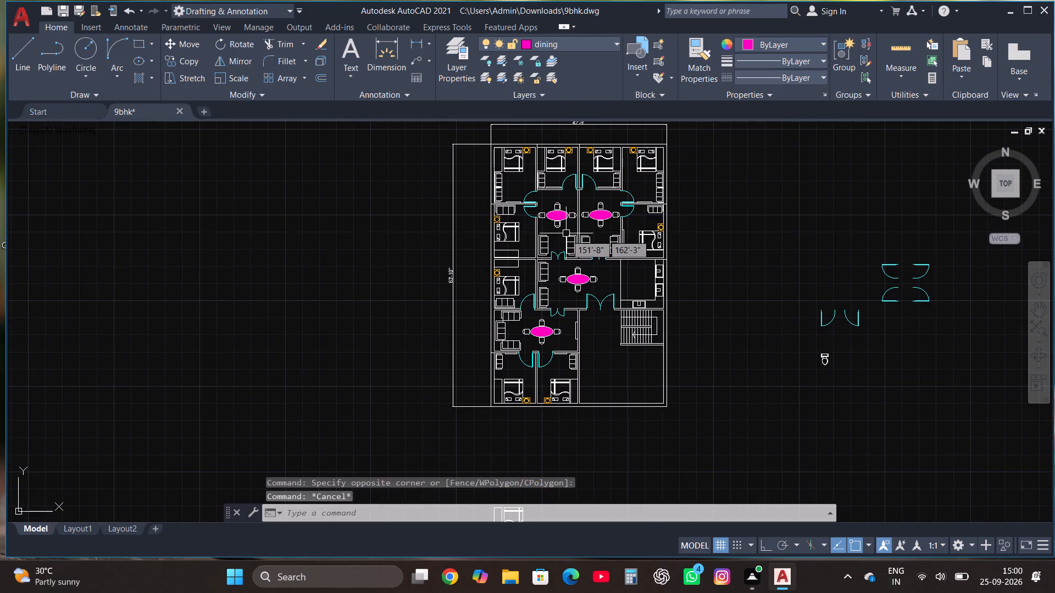
{"action": "scroll", "coordinate": [598, 215], "scroll_direction": "up", "scroll_amount": 1}
{"action": "scroll", "coordinate": [598, 220], "scroll_direction": "down", "scroll_amount": 1}
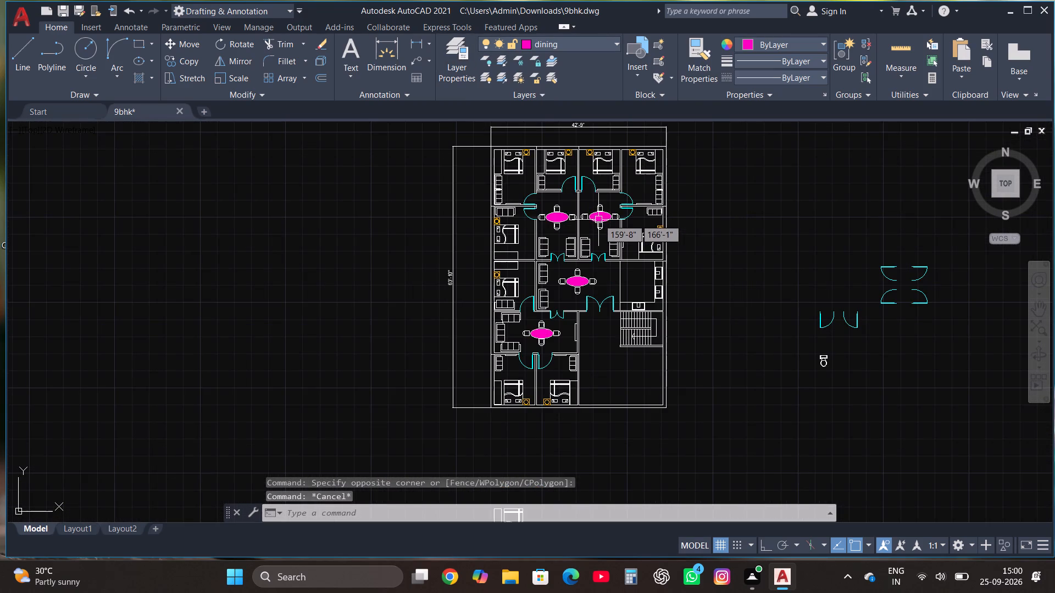
{"action": "scroll", "coordinate": [599, 192], "scroll_direction": "up", "scroll_amount": 1}
{"action": "scroll", "coordinate": [548, 204], "scroll_direction": "down", "scroll_amount": 1}
{"action": "scroll", "coordinate": [475, 174], "scroll_direction": "up", "scroll_amount": 1}
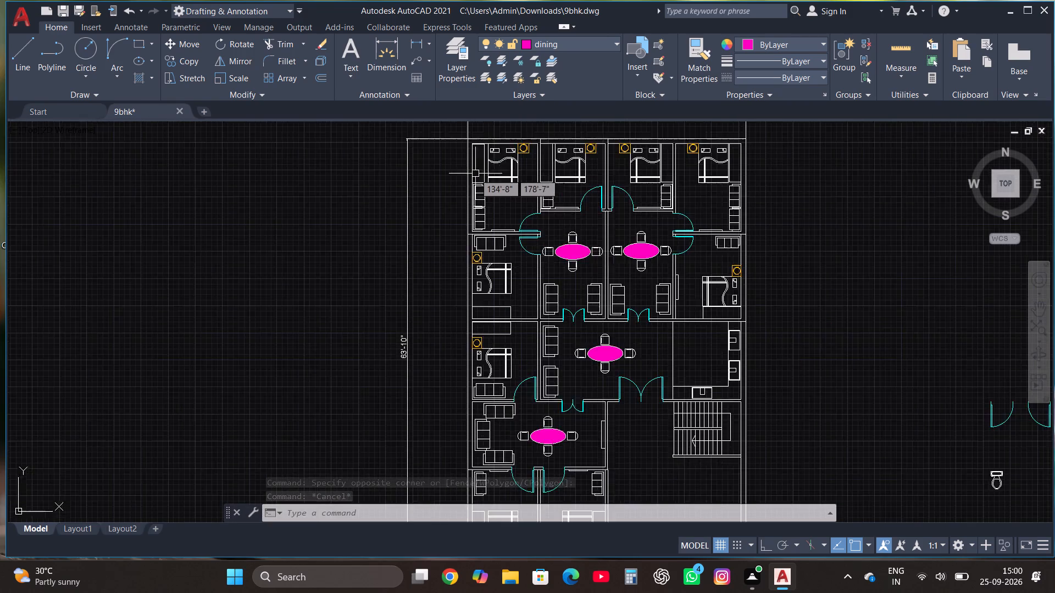
{"action": "scroll", "coordinate": [474, 172], "scroll_direction": "up", "scroll_amount": 2}
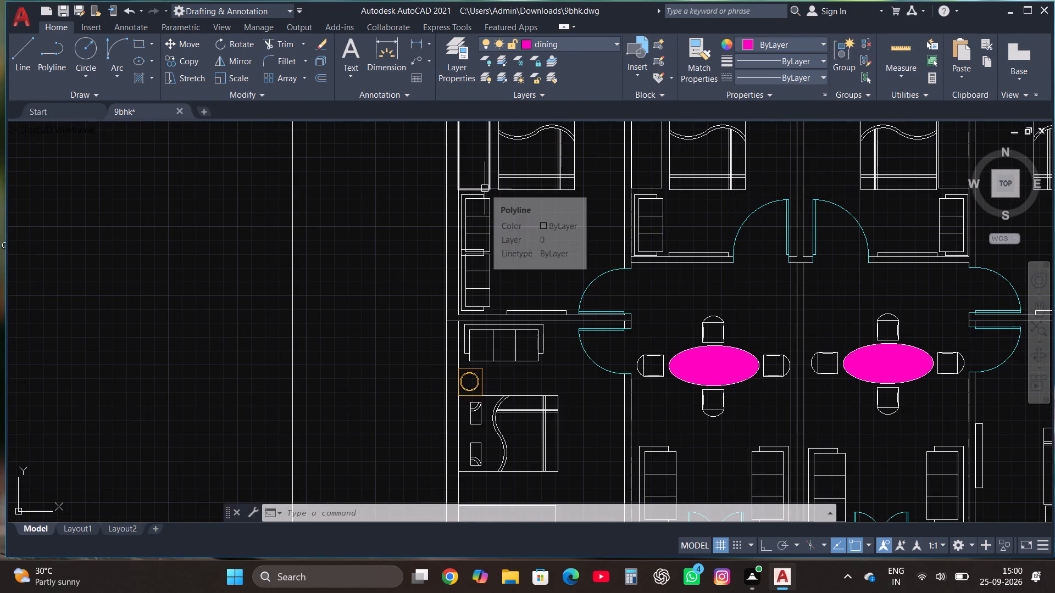
{"action": "scroll", "coordinate": [513, 276], "scroll_direction": "up", "scroll_amount": 1}
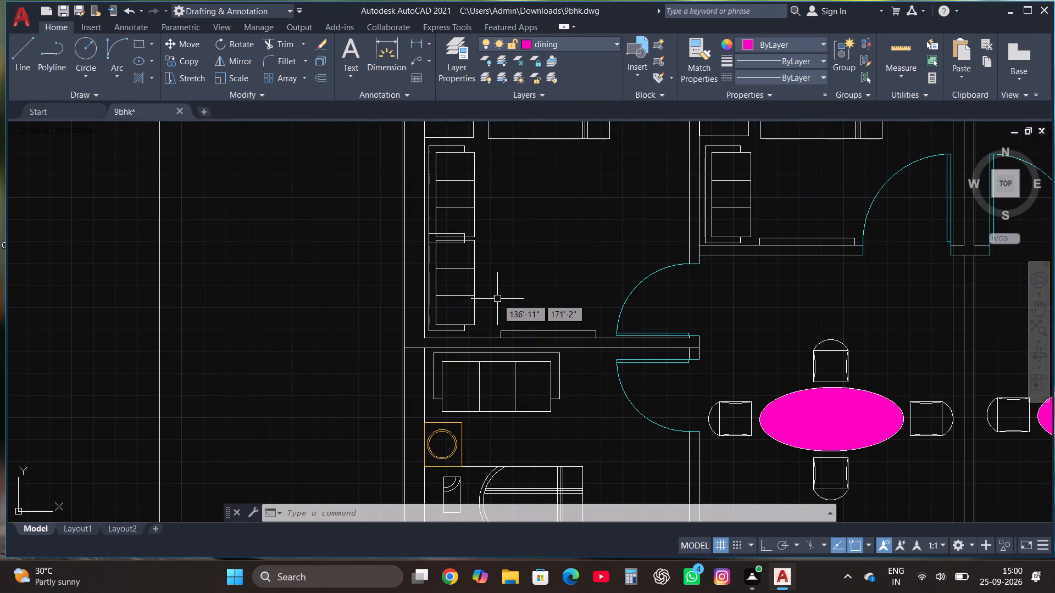
{"action": "scroll", "coordinate": [494, 306], "scroll_direction": "up", "scroll_amount": 1}
{"action": "left_click", "coordinate": [467, 350]}
{"action": "scroll", "coordinate": [465, 345], "scroll_direction": "down", "scroll_amount": 1}
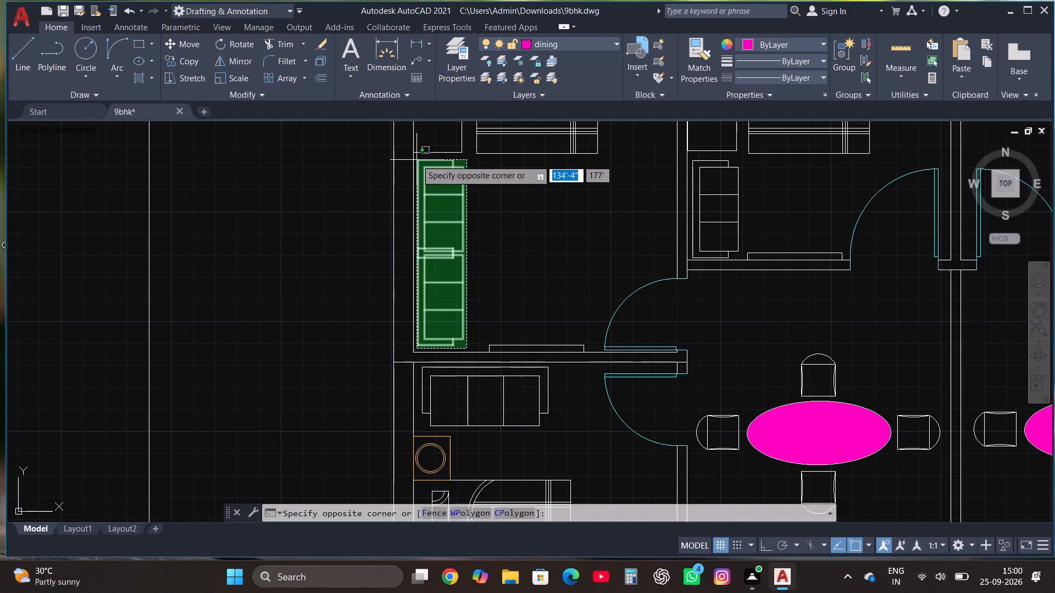
{"action": "left_click", "coordinate": [417, 158]}
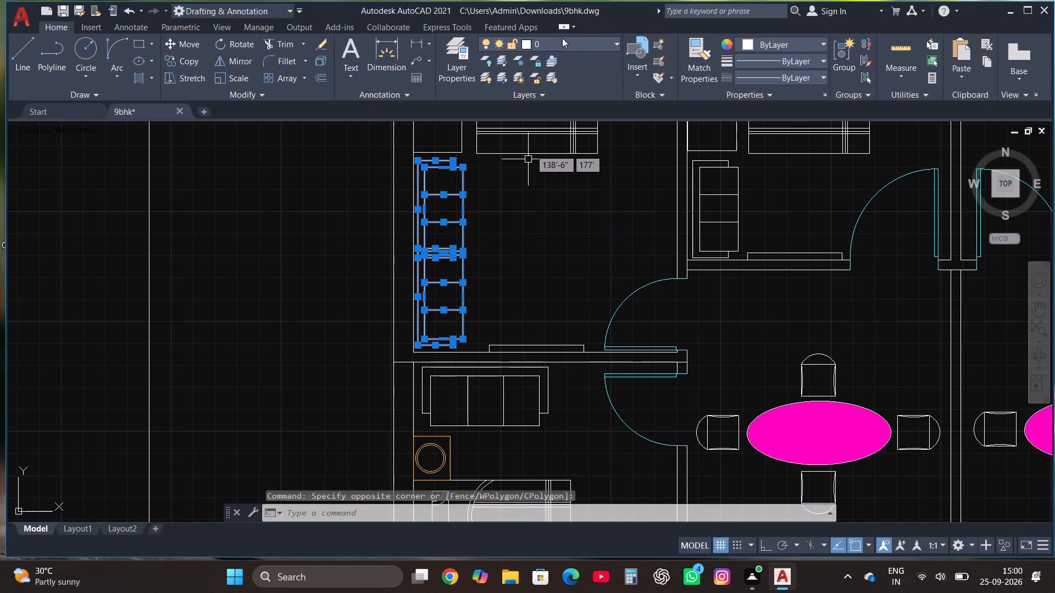
{"action": "left_click", "coordinate": [562, 38]}
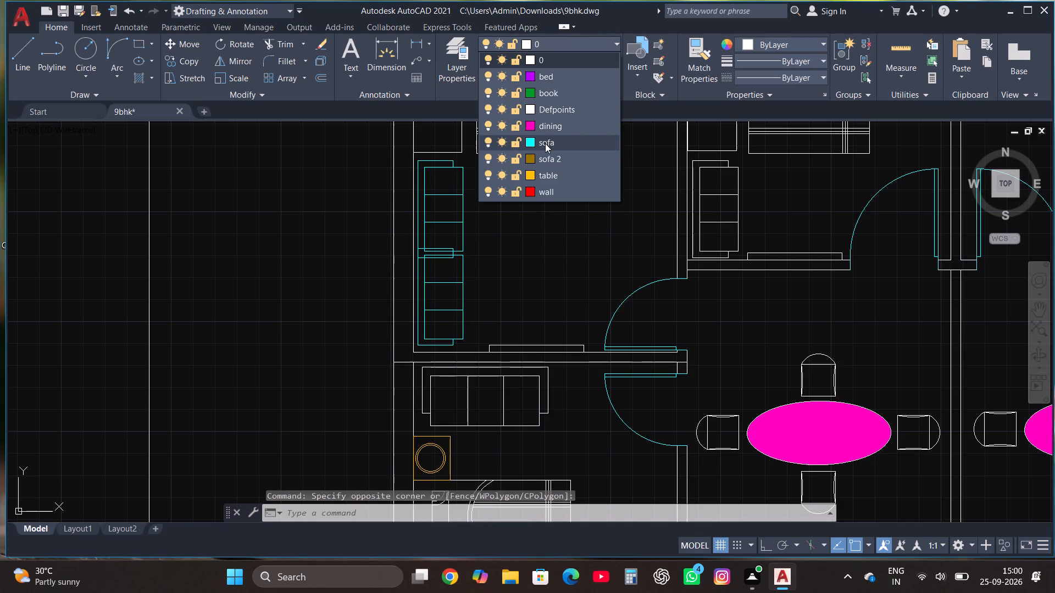
{"action": "left_click", "coordinate": [545, 143]}
{"action": "key", "text": "Escape"}
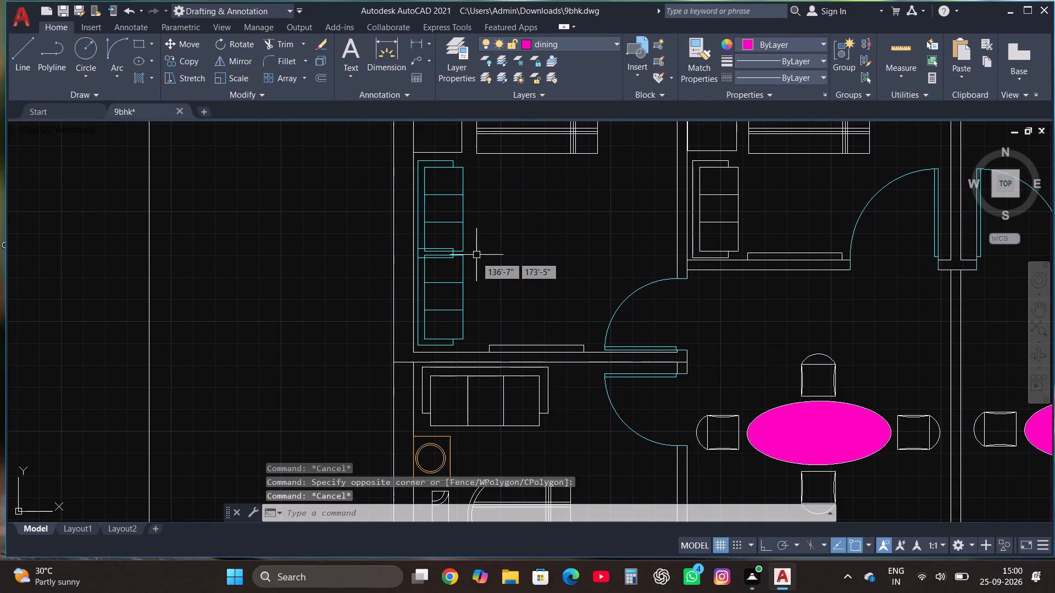
Make sofa the current layer.
{"action": "scroll", "coordinate": [476, 266], "scroll_direction": "down", "scroll_amount": 1}
{"action": "scroll", "coordinate": [493, 227], "scroll_direction": "up", "scroll_amount": 1}
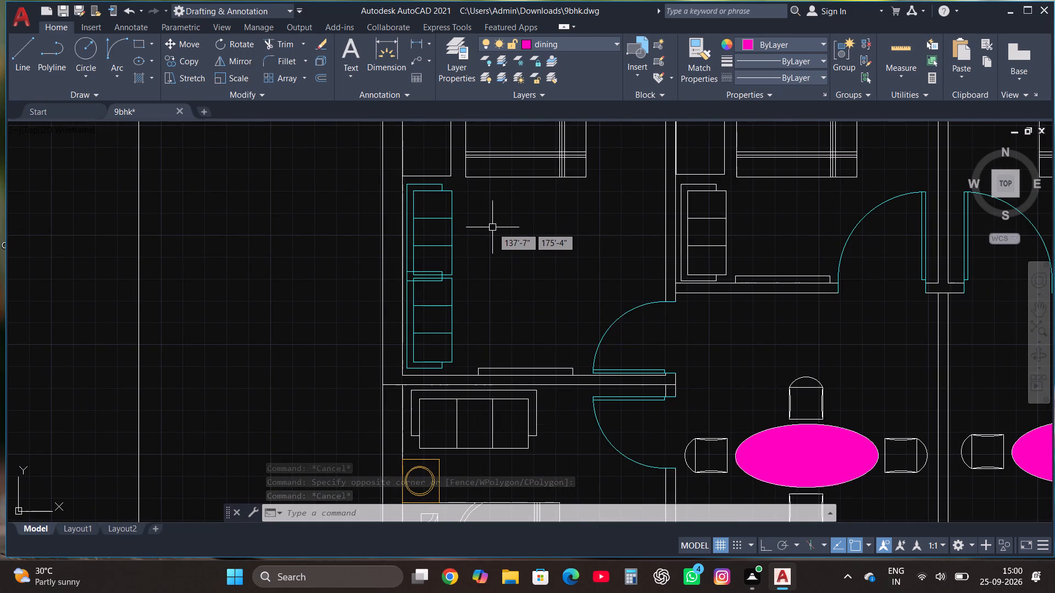
{"action": "left_click", "coordinate": [567, 44]}
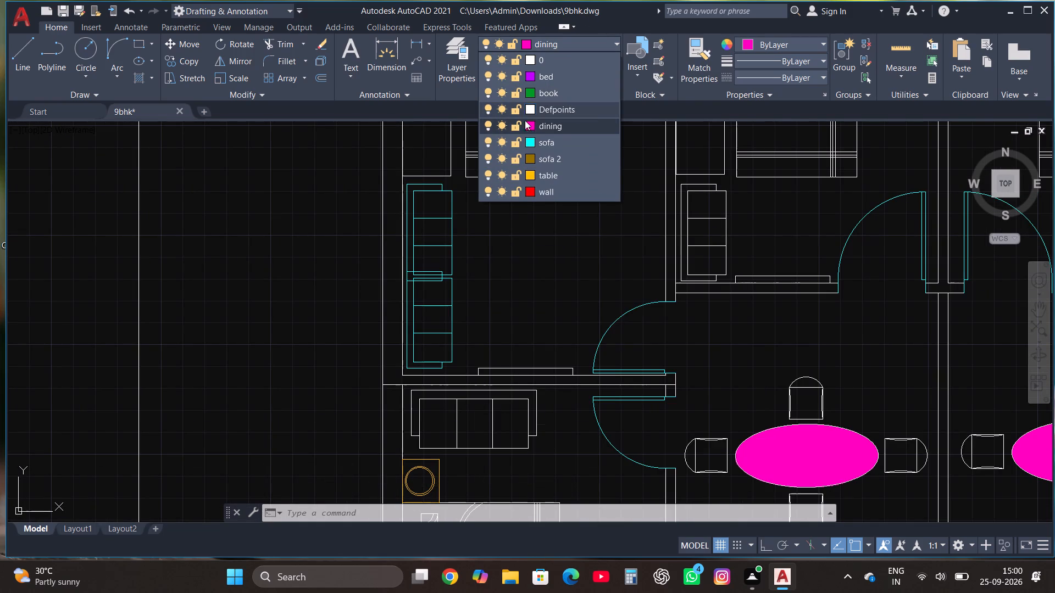
{"action": "left_click", "coordinate": [537, 141]}
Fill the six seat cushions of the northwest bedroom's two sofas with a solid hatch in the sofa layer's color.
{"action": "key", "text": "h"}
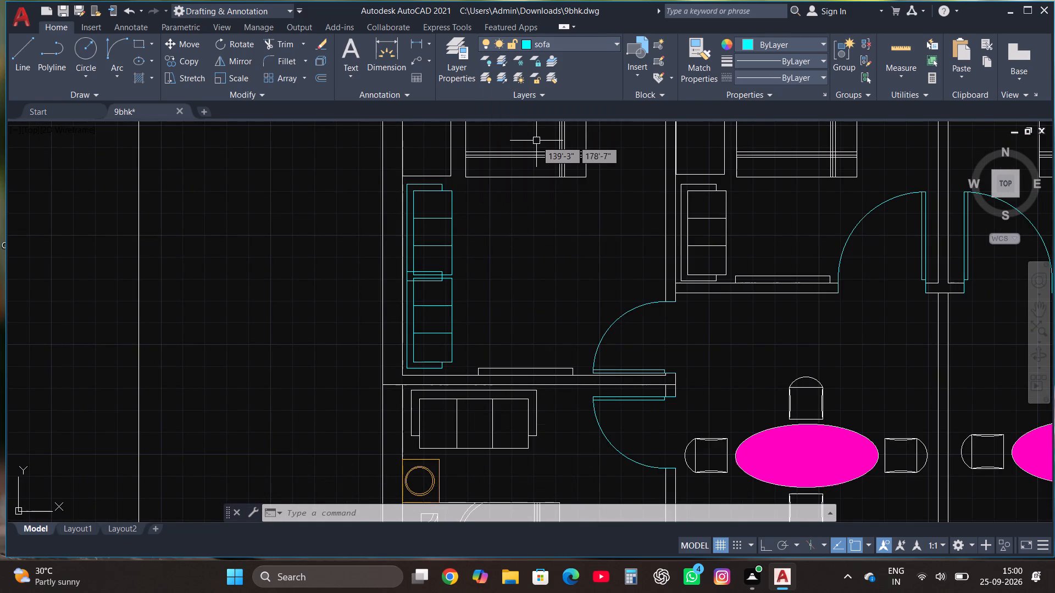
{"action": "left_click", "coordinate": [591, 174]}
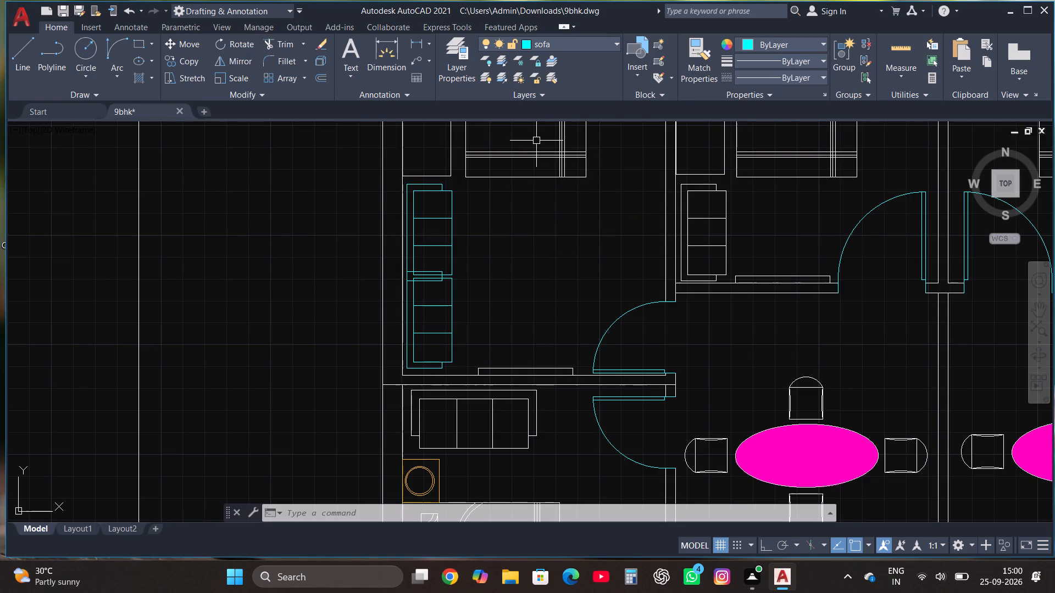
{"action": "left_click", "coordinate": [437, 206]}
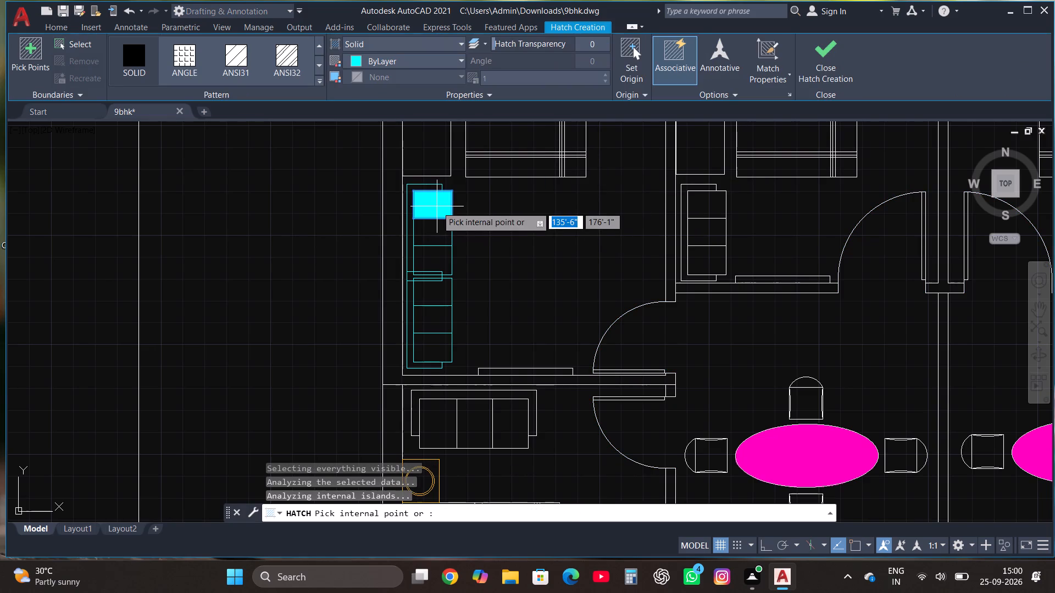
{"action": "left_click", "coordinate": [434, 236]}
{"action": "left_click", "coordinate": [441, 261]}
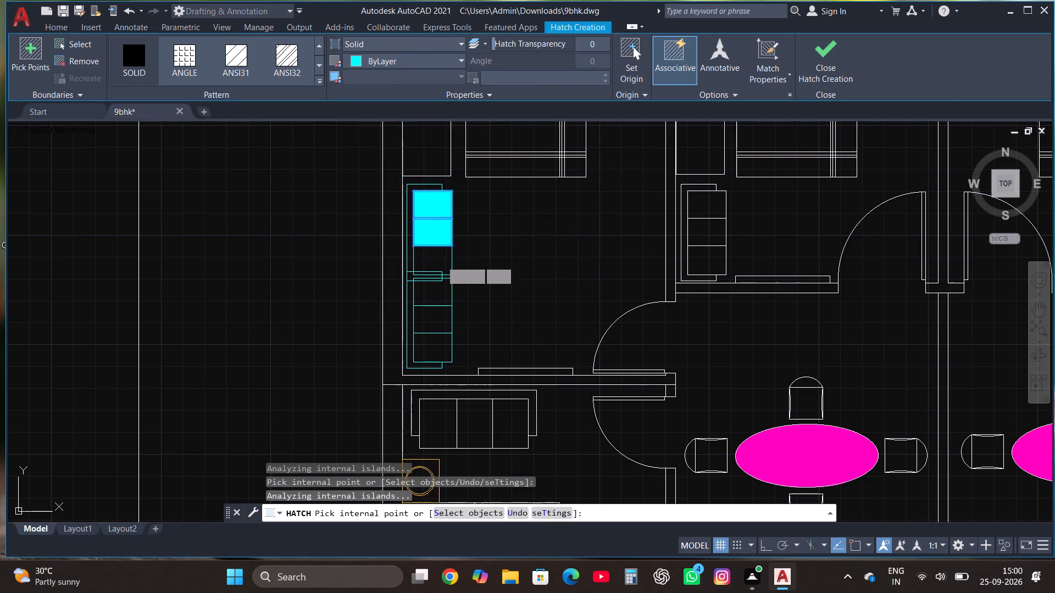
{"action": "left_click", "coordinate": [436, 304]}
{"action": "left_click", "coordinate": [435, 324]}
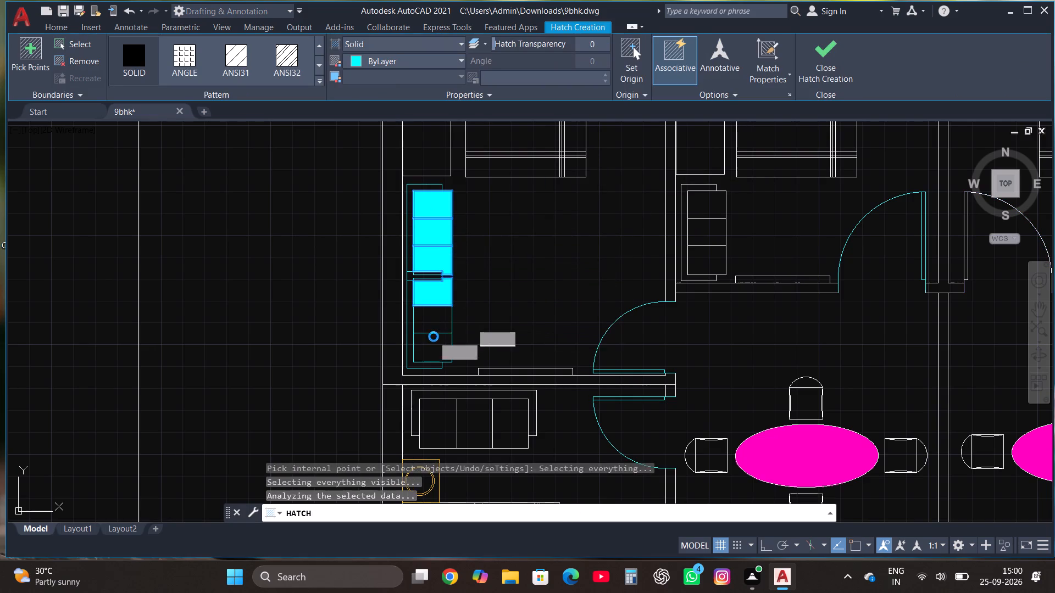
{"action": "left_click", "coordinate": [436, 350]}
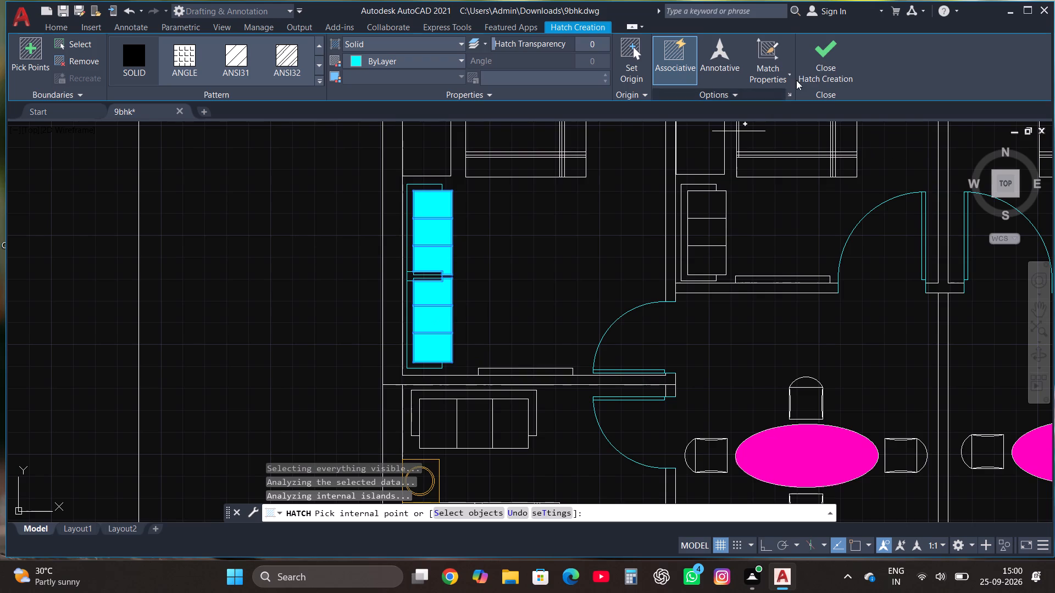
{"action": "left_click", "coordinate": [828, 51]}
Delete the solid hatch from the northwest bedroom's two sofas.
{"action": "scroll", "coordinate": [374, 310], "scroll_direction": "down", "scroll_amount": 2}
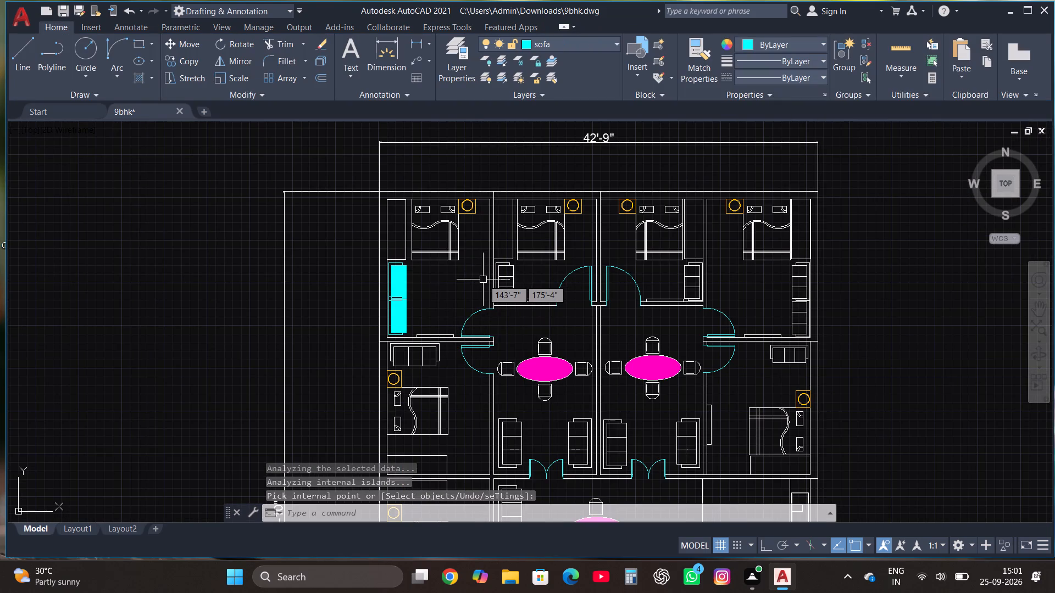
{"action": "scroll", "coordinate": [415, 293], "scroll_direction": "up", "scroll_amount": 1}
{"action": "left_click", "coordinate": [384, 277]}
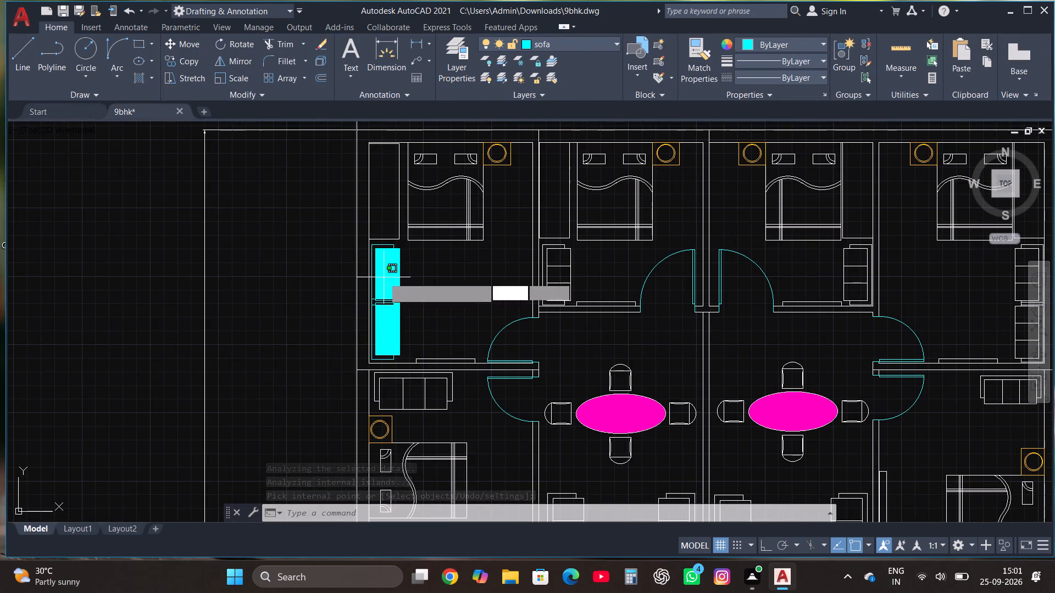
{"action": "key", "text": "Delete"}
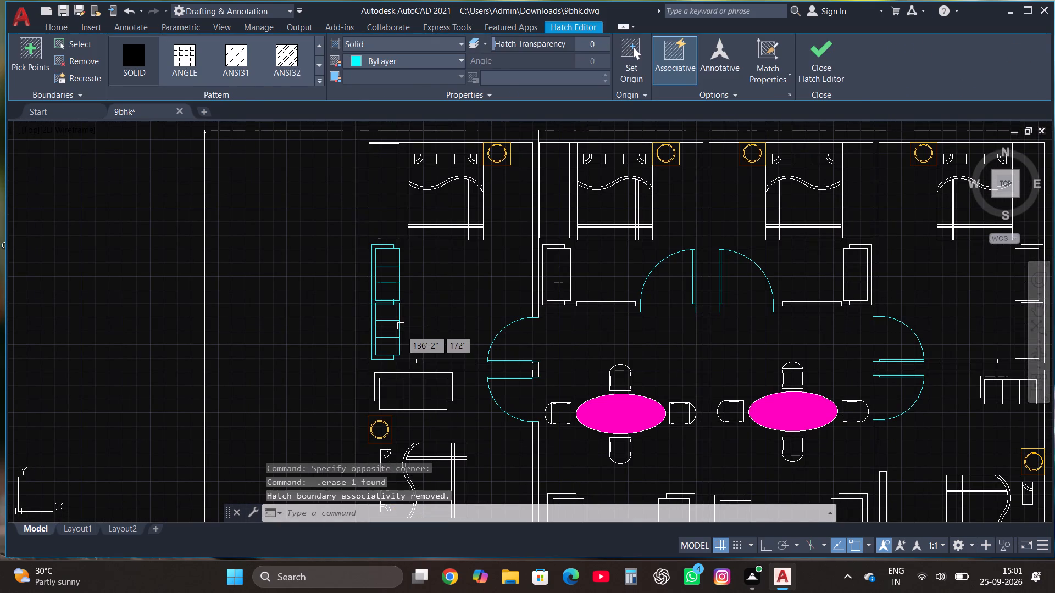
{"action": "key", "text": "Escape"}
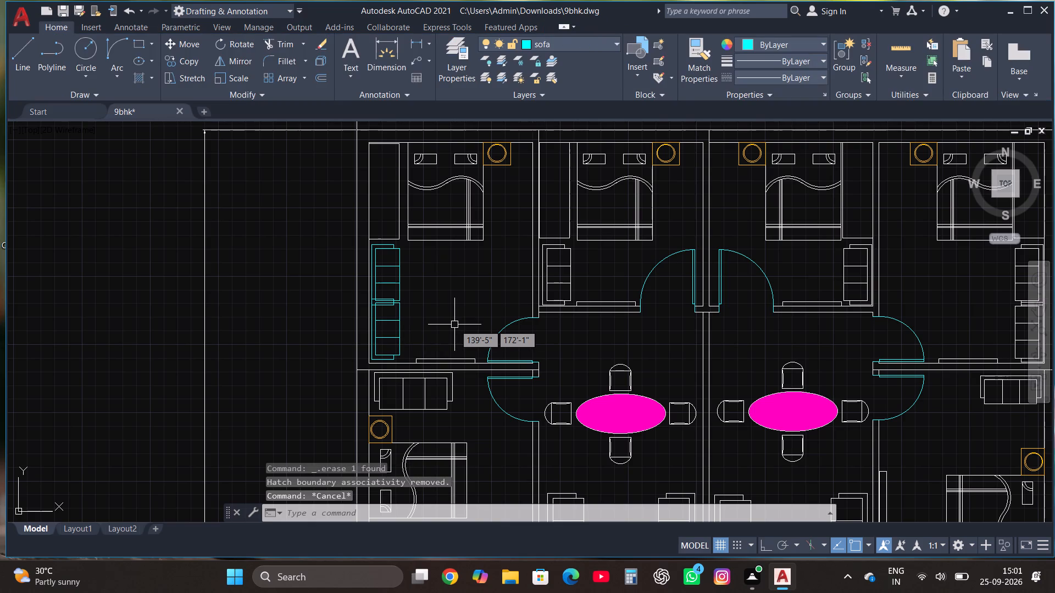
Select the bed in the northwest bedroom, including its blanket lines and pillows.
{"action": "scroll", "coordinate": [443, 331], "scroll_direction": "down", "scroll_amount": 2}
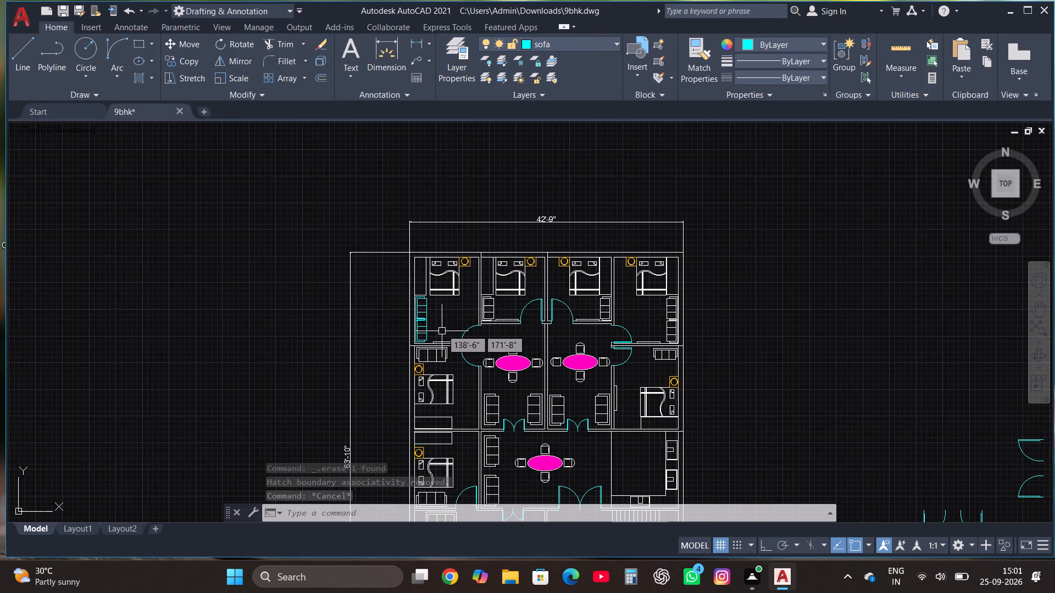
{"action": "scroll", "coordinate": [487, 282], "scroll_direction": "up", "scroll_amount": 2}
{"action": "scroll", "coordinate": [275, 249], "scroll_direction": "up", "scroll_amount": 1}
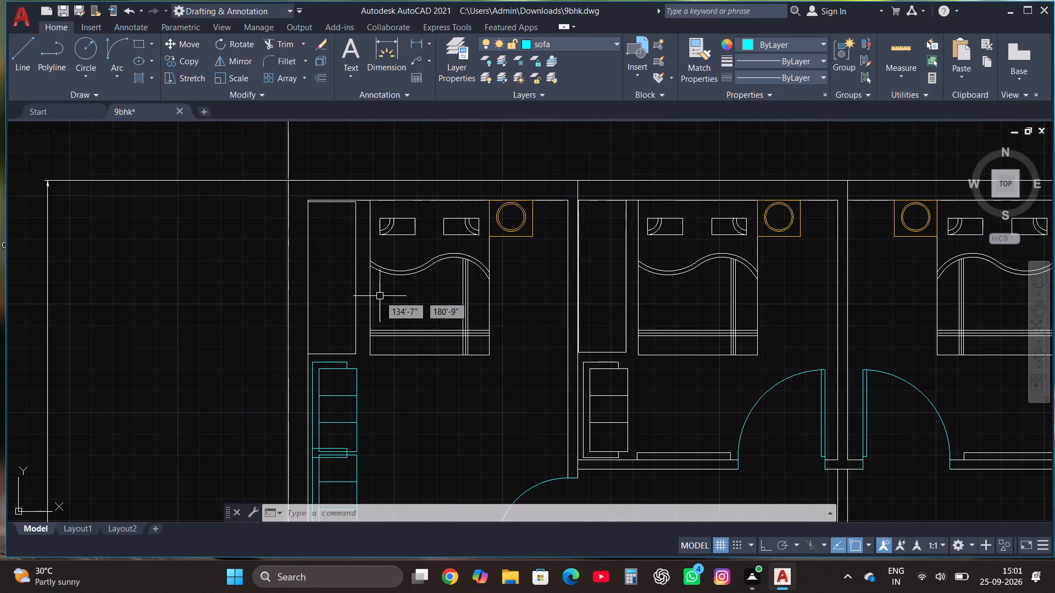
{"action": "left_click", "coordinate": [504, 387]}
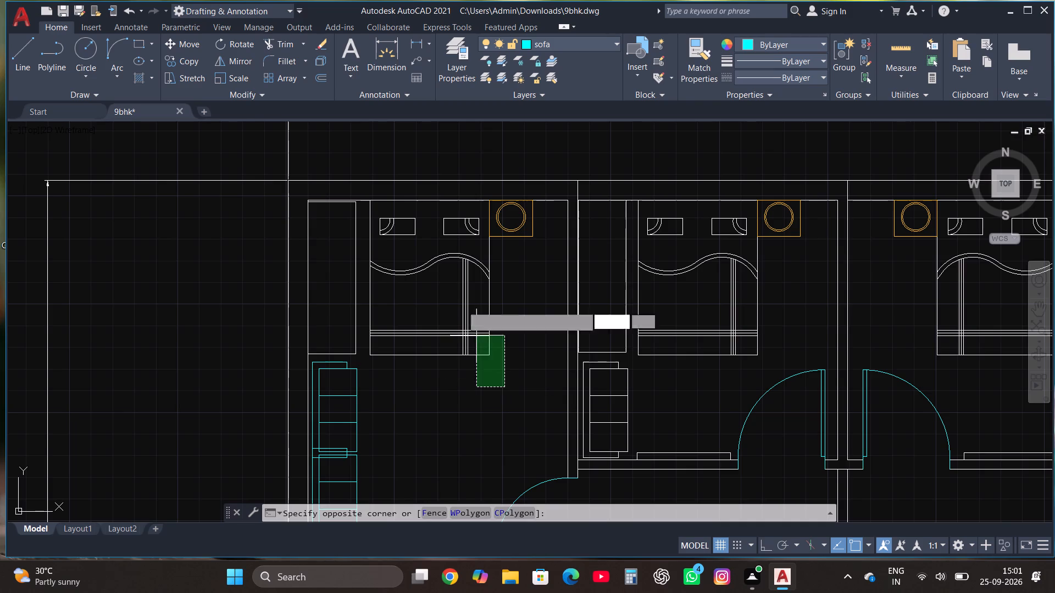
{"action": "left_click", "coordinate": [424, 254]}
{"action": "left_click", "coordinate": [473, 245]}
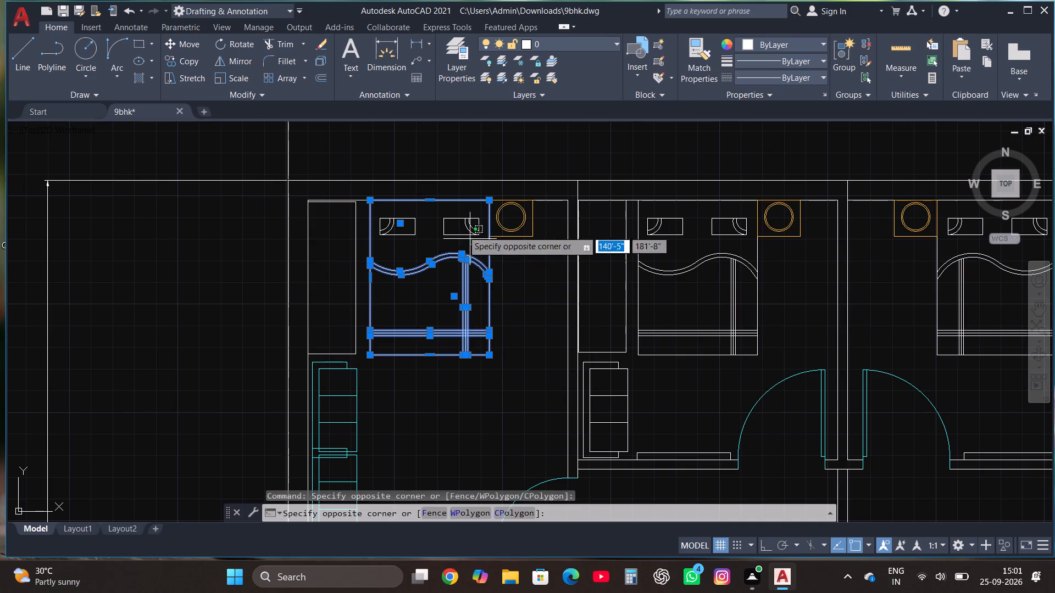
Assign the complete bed in the top row's first bedroom, pillows included, to the bed layer.
{"action": "left_click", "coordinate": [375, 210]}
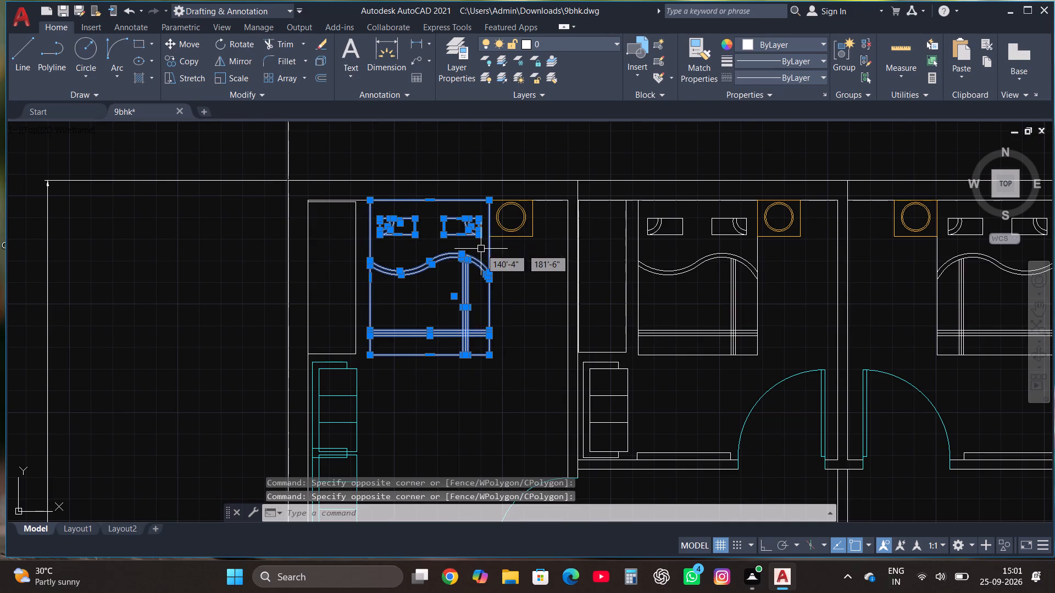
{"action": "left_click", "coordinate": [481, 248]}
{"action": "left_click", "coordinate": [458, 219]}
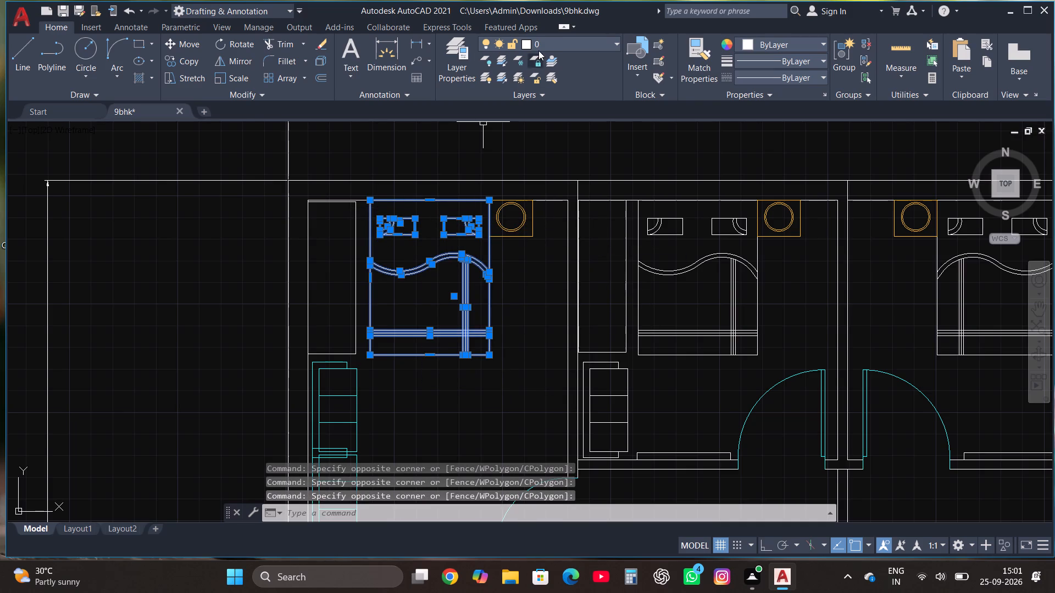
{"action": "left_click", "coordinate": [545, 42]}
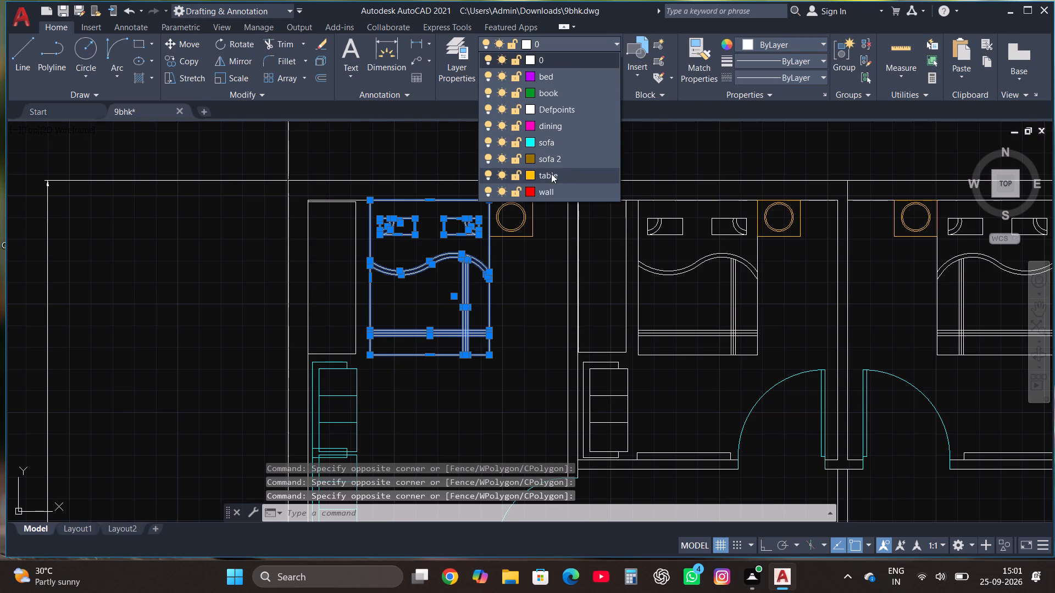
{"action": "left_click", "coordinate": [548, 79]}
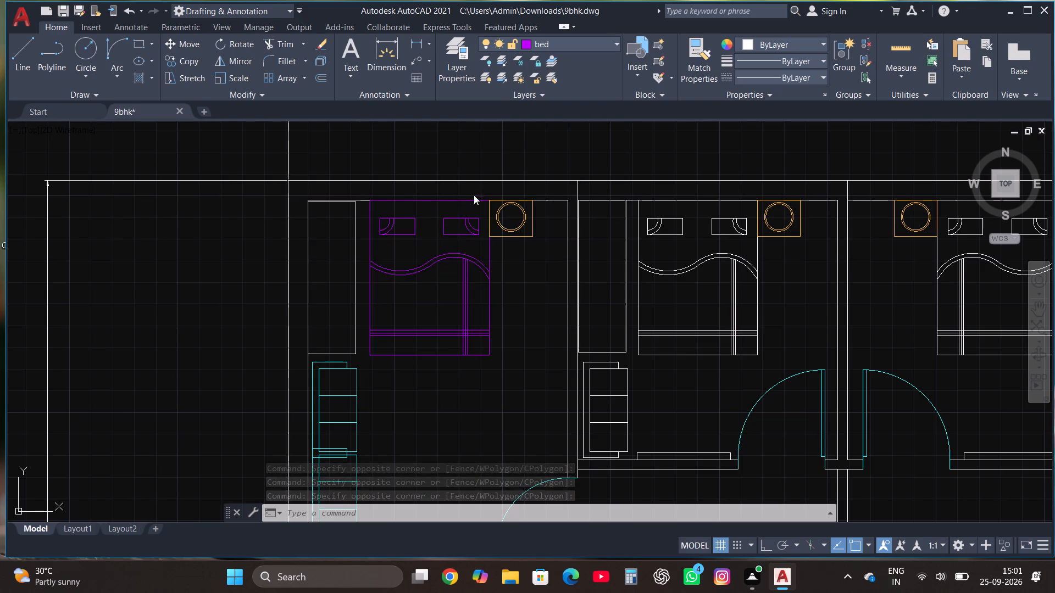
{"action": "key", "text": "Escape"}
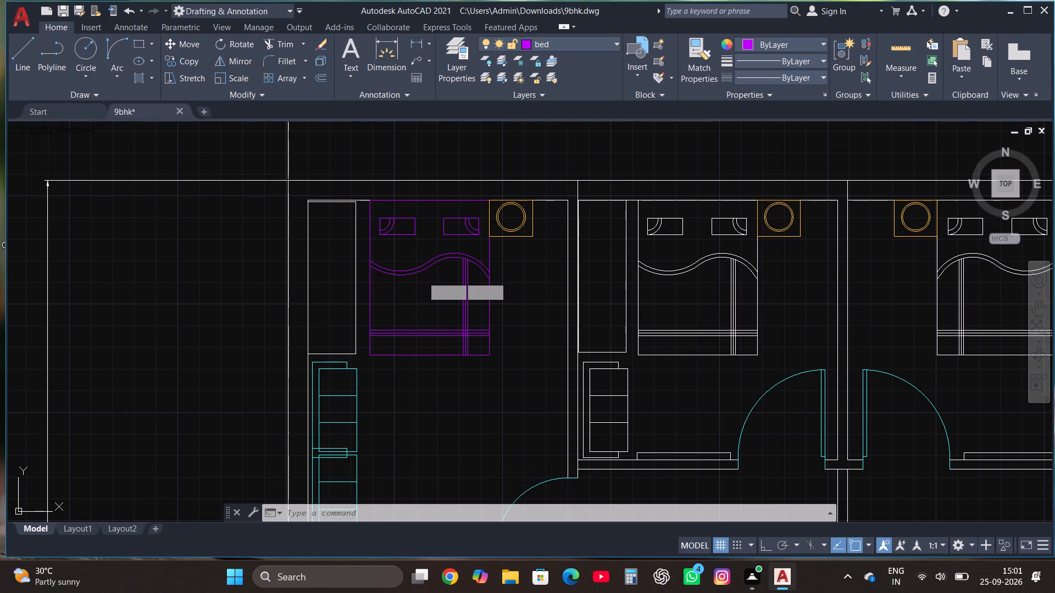
Assign the second and third beds in the top row, plus the wardrobe beside the third bed, to the bed layer.
{"action": "scroll", "coordinate": [422, 277], "scroll_direction": "up", "scroll_amount": 1}
{"action": "scroll", "coordinate": [371, 282], "scroll_direction": "down", "scroll_amount": 1}
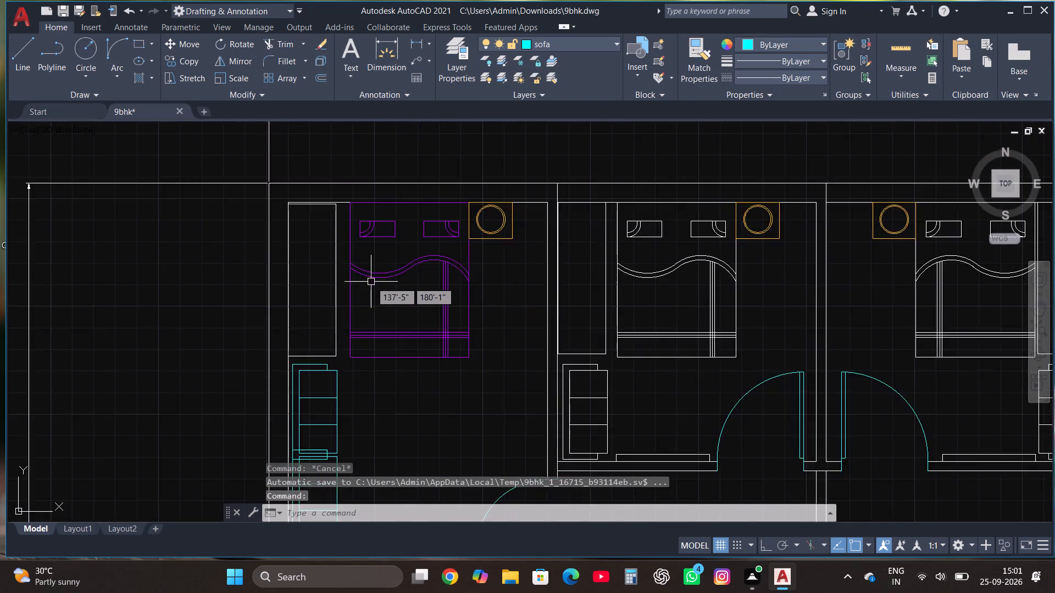
{"action": "scroll", "coordinate": [371, 282], "scroll_direction": "down", "scroll_amount": 1}
{"action": "scroll", "coordinate": [599, 309], "scroll_direction": "up", "scroll_amount": 2}
{"action": "left_click", "coordinate": [585, 369]}
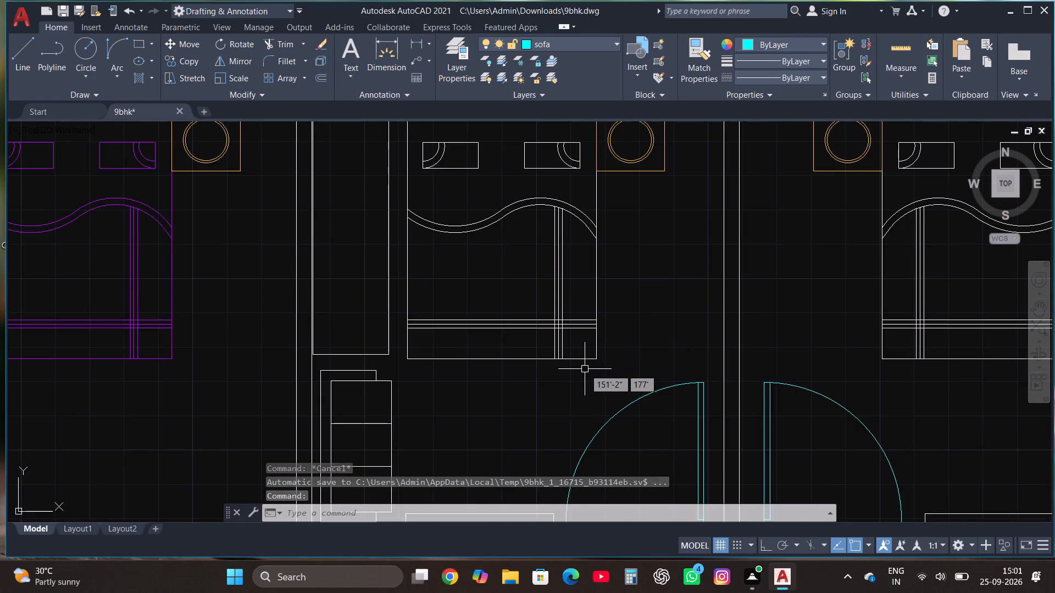
{"action": "scroll", "coordinate": [573, 348], "scroll_direction": "down", "scroll_amount": 2}
{"action": "left_click", "coordinate": [512, 270]}
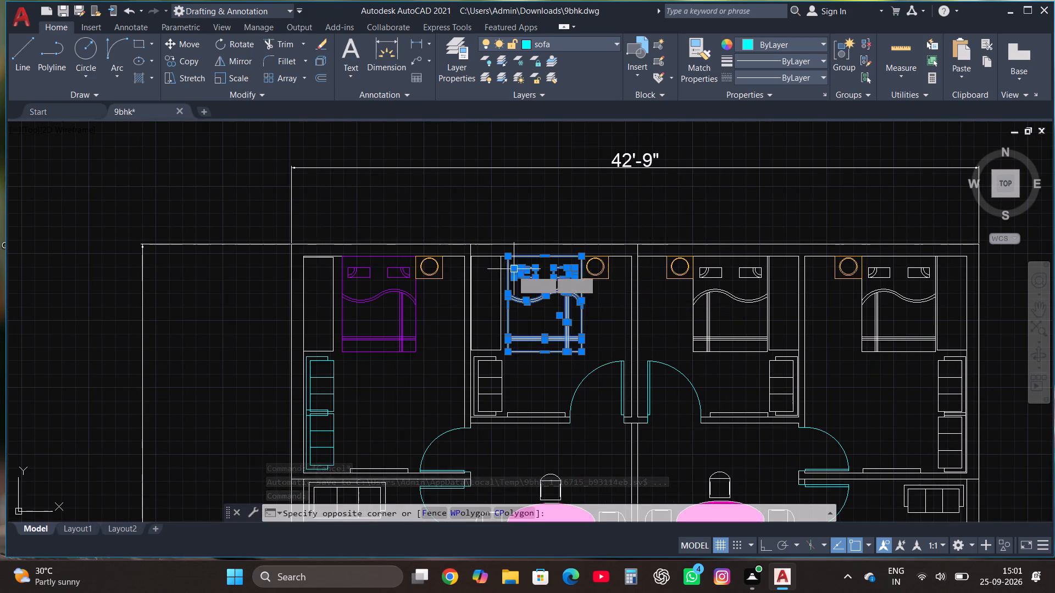
{"action": "scroll", "coordinate": [565, 300], "scroll_direction": "up", "scroll_amount": 2}
{"action": "scroll", "coordinate": [565, 301], "scroll_direction": "down", "scroll_amount": 2}
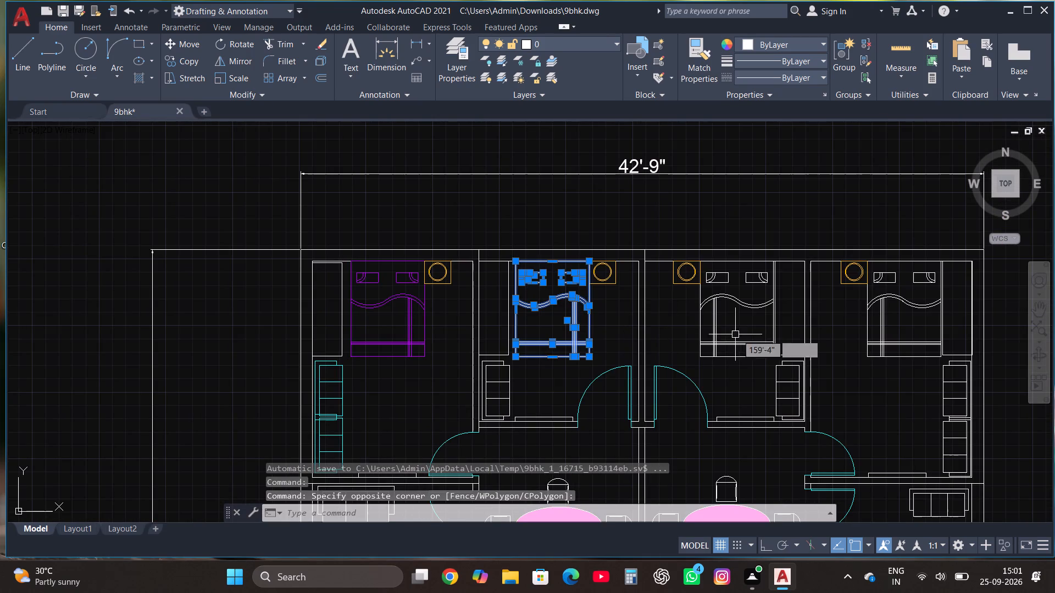
{"action": "left_click", "coordinate": [754, 363]}
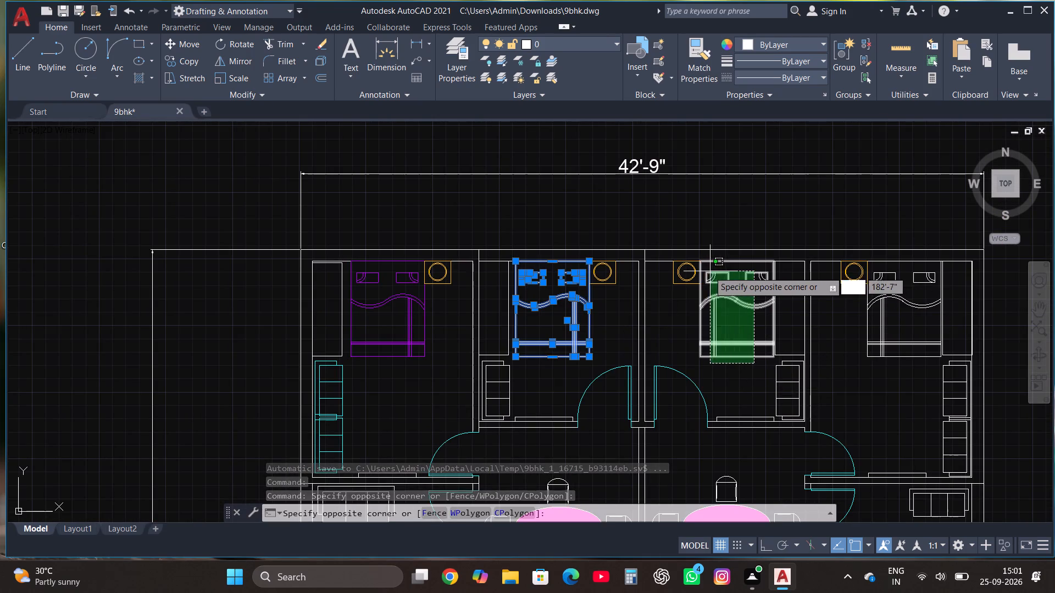
{"action": "left_click", "coordinate": [708, 271]}
{"action": "left_click", "coordinate": [786, 306]}
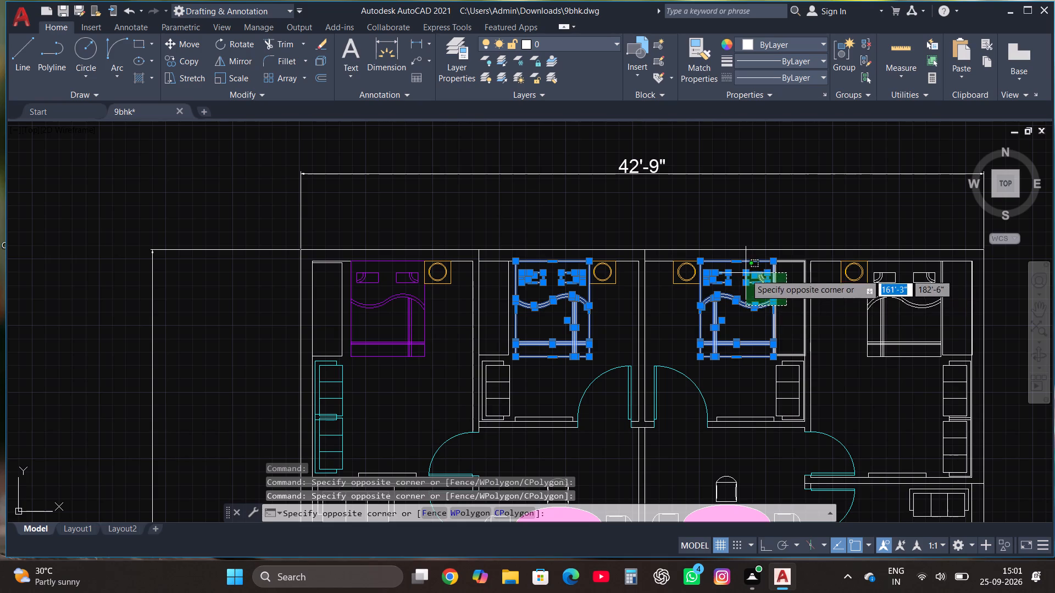
{"action": "left_click", "coordinate": [746, 274]}
{"action": "left_click", "coordinate": [581, 36]}
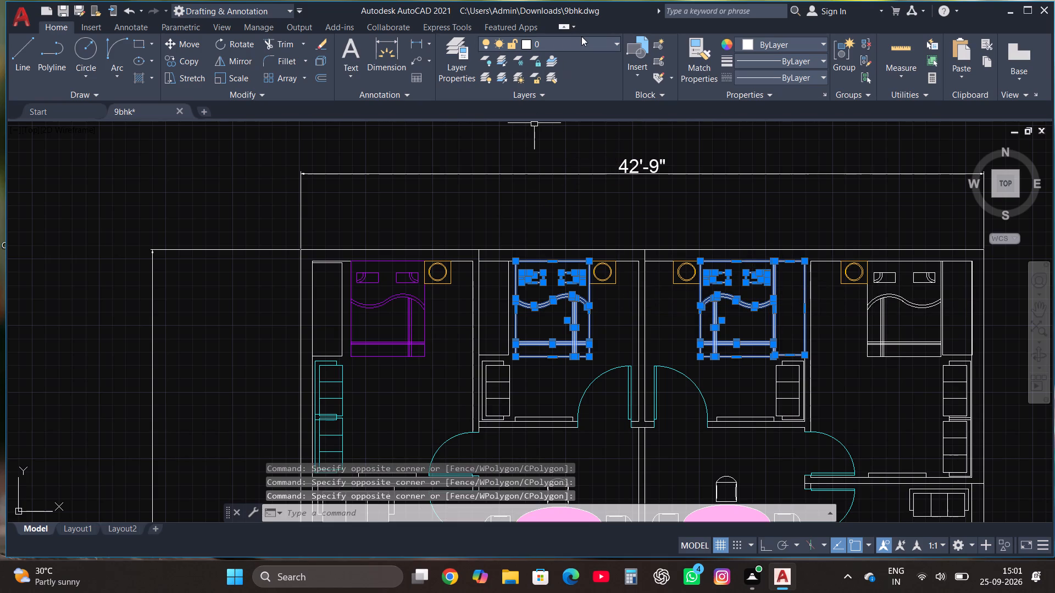
{"action": "left_click", "coordinate": [581, 41]}
{"action": "left_click", "coordinate": [581, 41]}
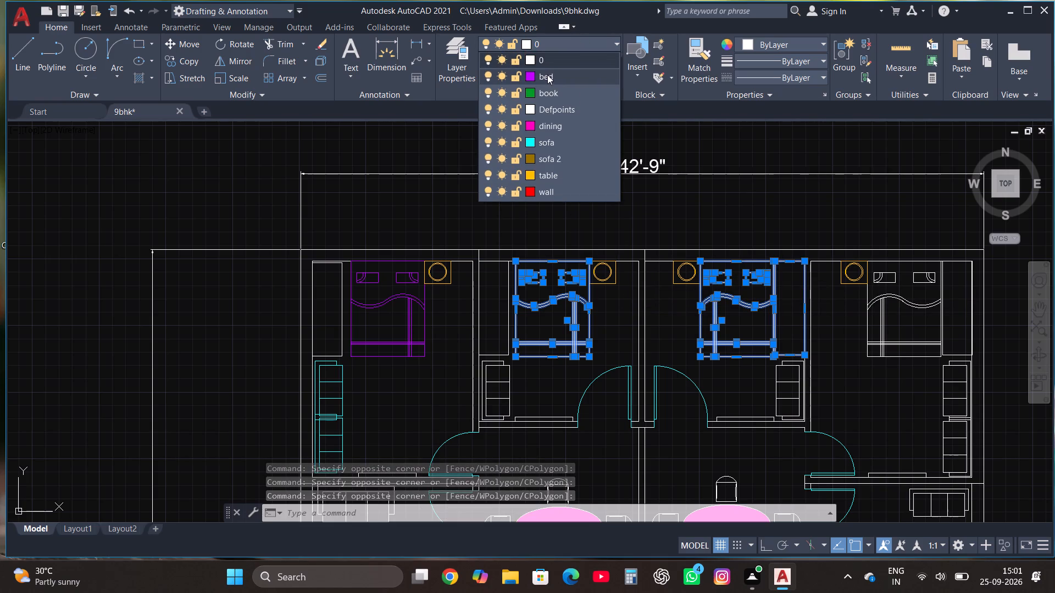
{"action": "left_click", "coordinate": [547, 75]}
{"action": "key", "text": "Escape"}
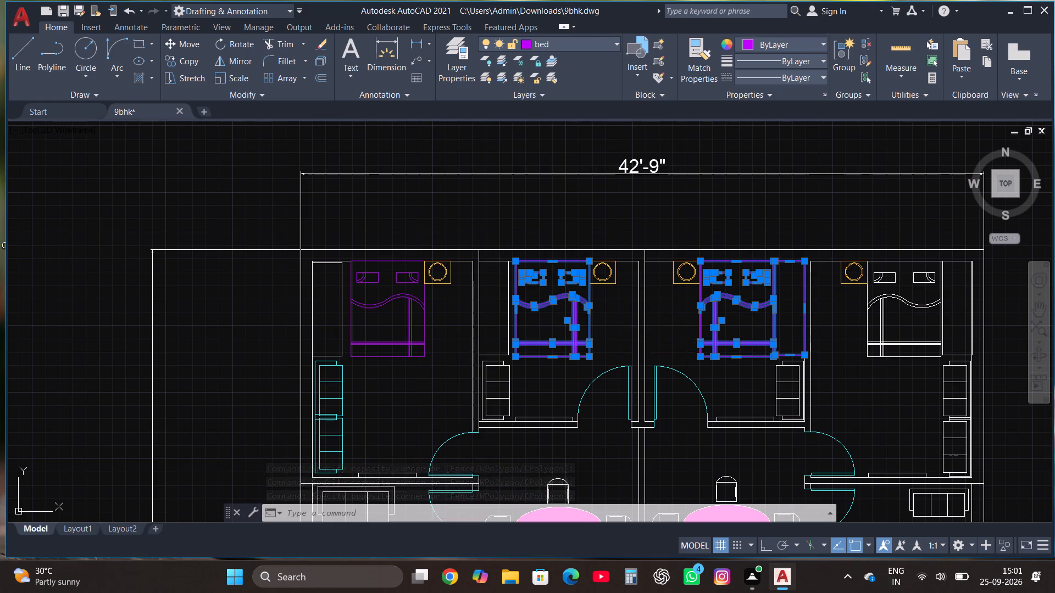
Assign the fourth bed in the top row and the remaining linework of the second and third beds to the bed layer.
{"action": "scroll", "coordinate": [613, 320], "scroll_direction": "up", "scroll_amount": 1}
{"action": "left_click", "coordinate": [604, 320]}
{"action": "left_click", "coordinate": [560, 291]}
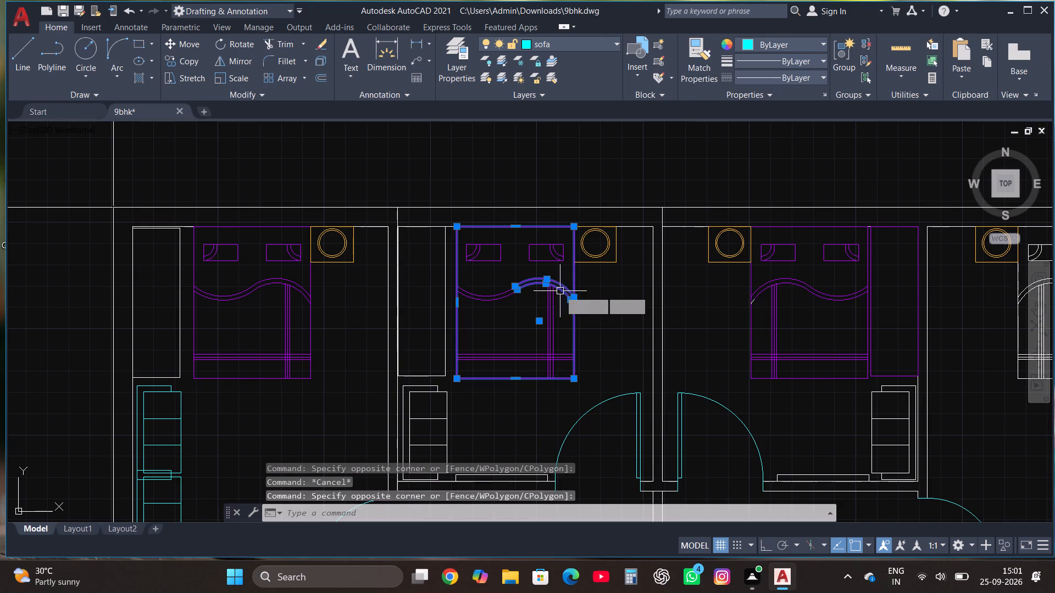
{"action": "left_click", "coordinate": [774, 315]}
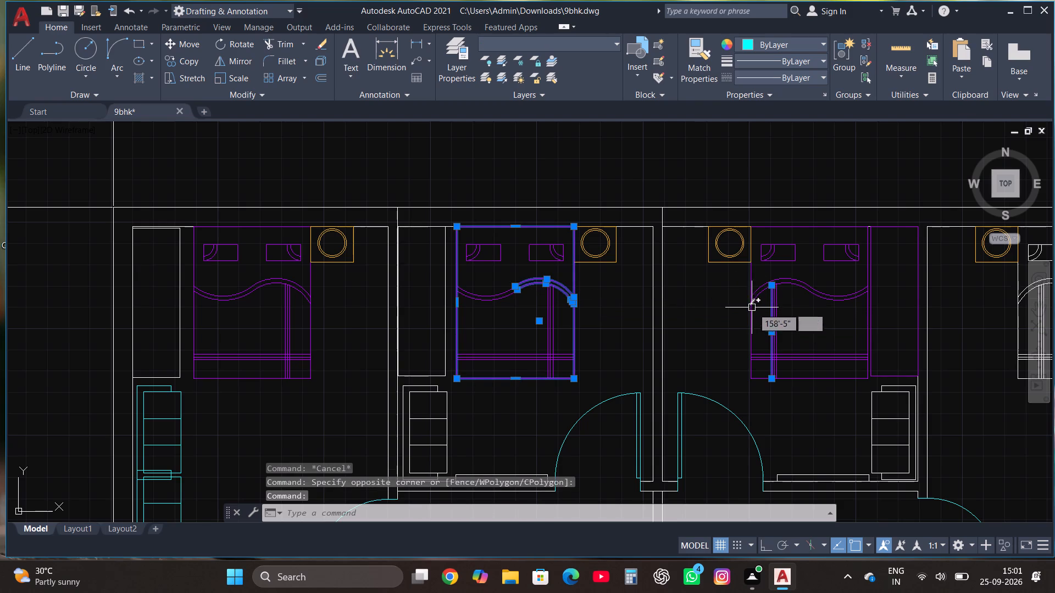
{"action": "left_click", "coordinate": [756, 315]}
{"action": "left_click", "coordinate": [742, 295]}
{"action": "scroll", "coordinate": [576, 310], "scroll_direction": "down", "scroll_amount": 2}
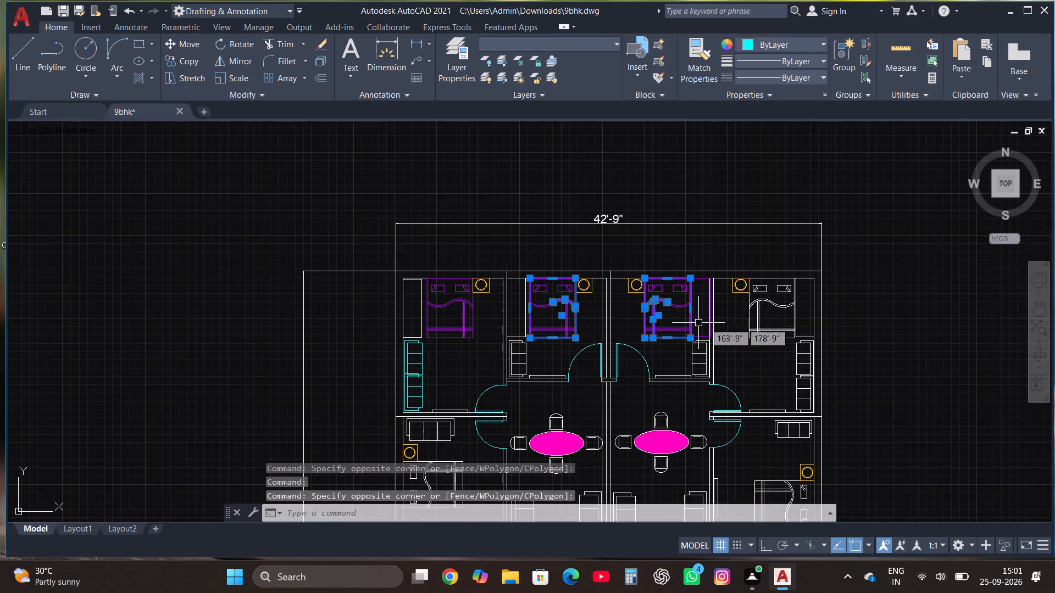
{"action": "scroll", "coordinate": [796, 328], "scroll_direction": "up", "scroll_amount": 2}
{"action": "left_click", "coordinate": [799, 328]}
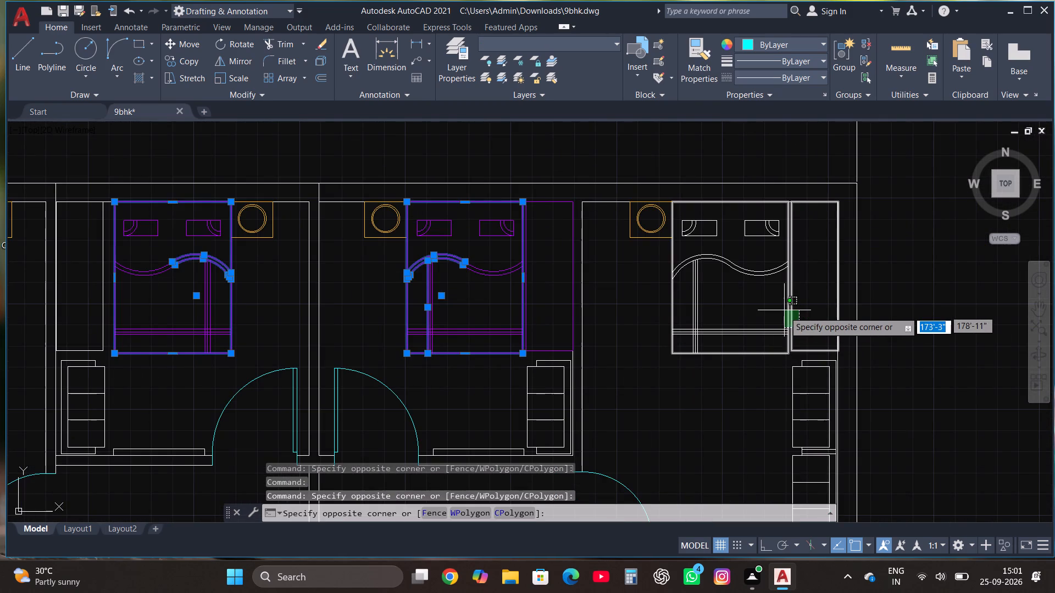
{"action": "left_click", "coordinate": [805, 321]}
{"action": "left_click", "coordinate": [784, 361]}
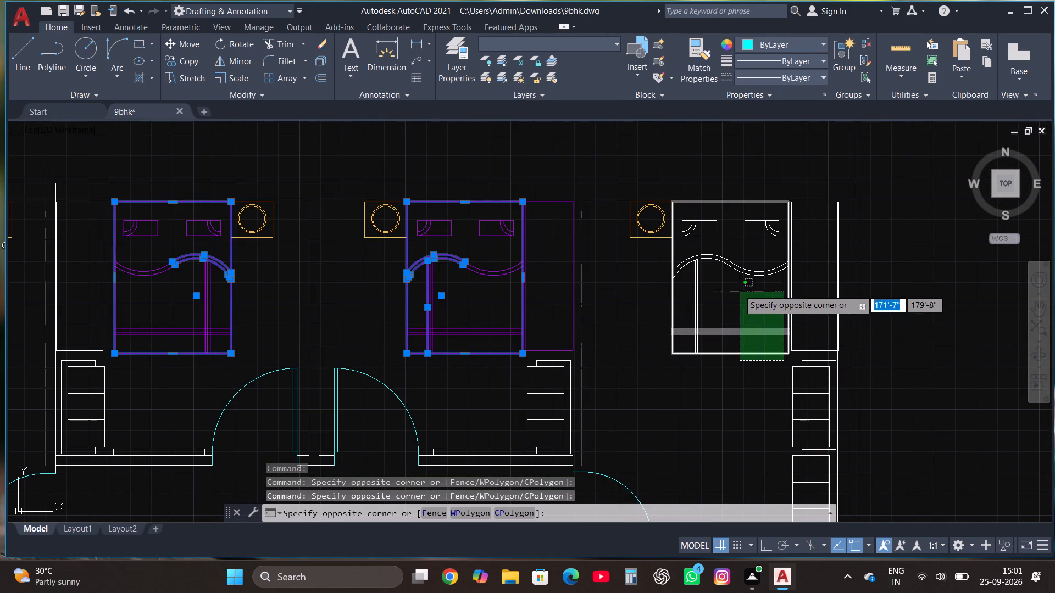
{"action": "left_click", "coordinate": [679, 217]}
{"action": "scroll", "coordinate": [740, 245], "scroll_direction": "up", "scroll_amount": 1}
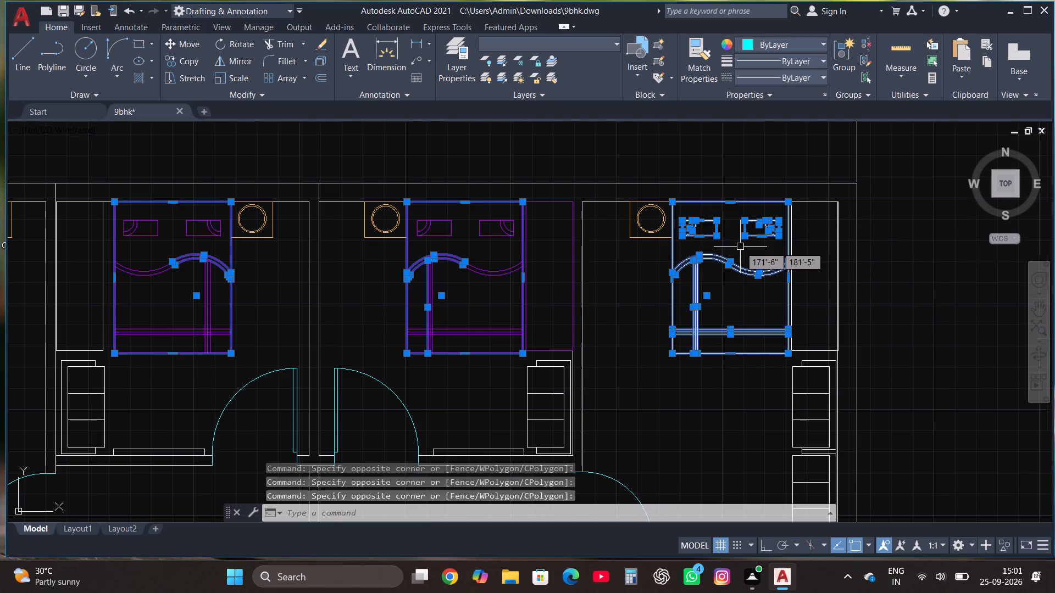
{"action": "scroll", "coordinate": [740, 245], "scroll_direction": "up", "scroll_amount": 1}
{"action": "left_click", "coordinate": [678, 381]}
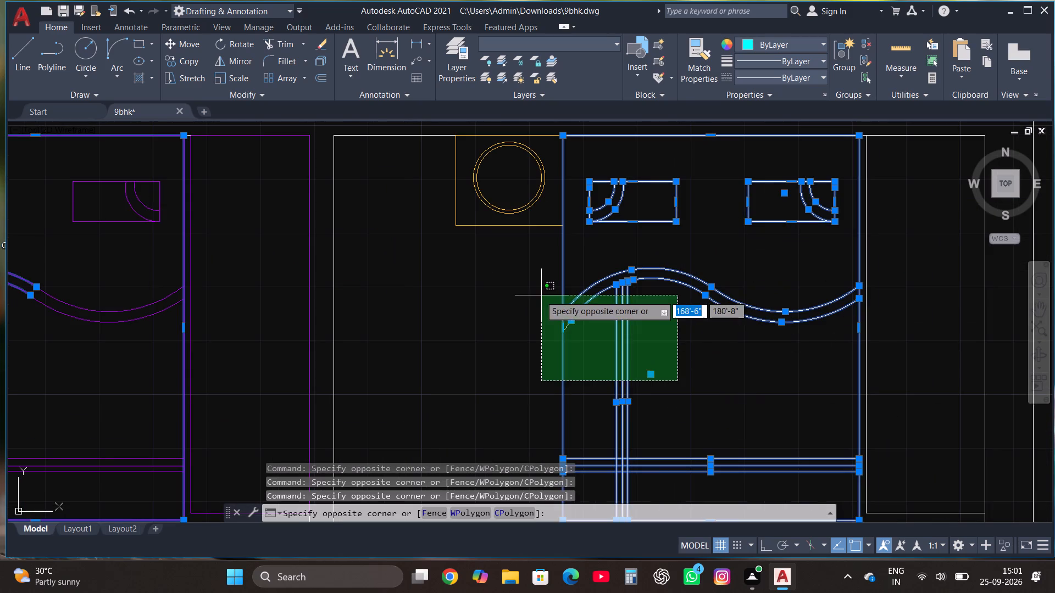
{"action": "left_click", "coordinate": [538, 294]}
{"action": "scroll", "coordinate": [602, 251], "scroll_direction": "down", "scroll_amount": 3}
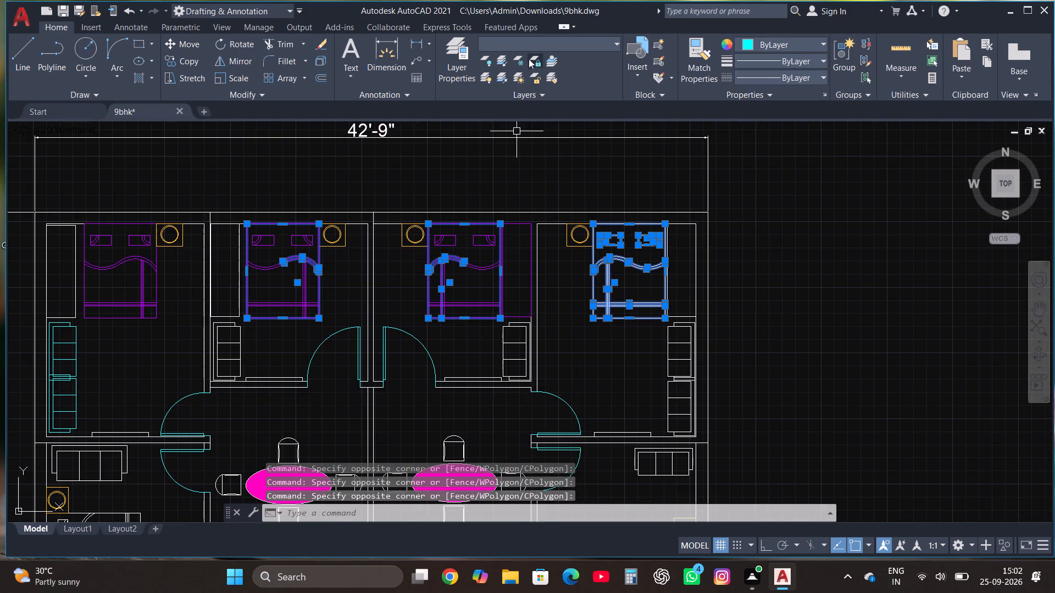
{"action": "left_click", "coordinate": [535, 43]}
{"action": "left_click", "coordinate": [538, 77]}
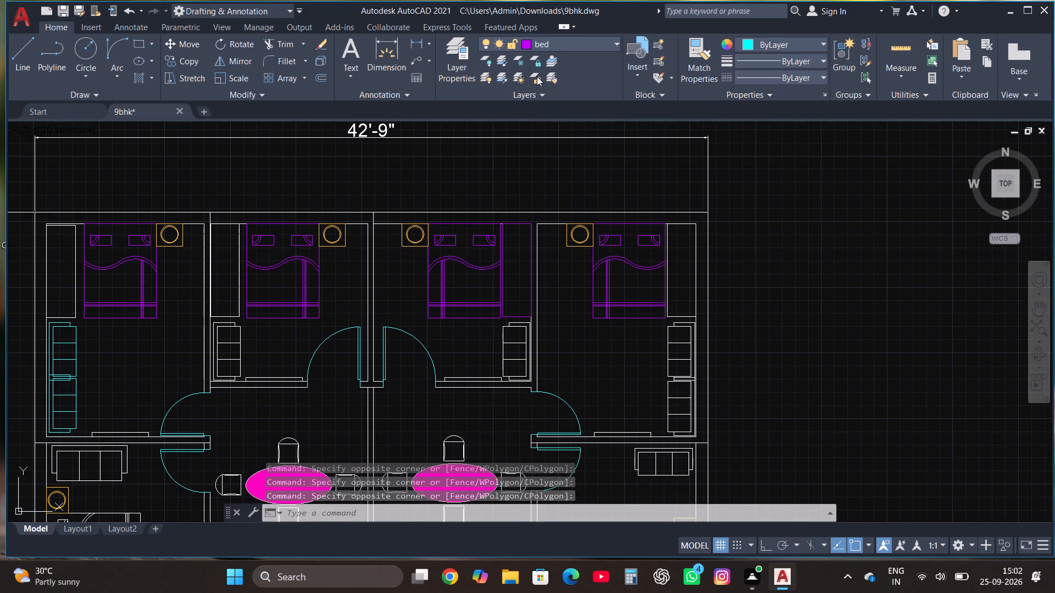
{"action": "key", "text": "Escape"}
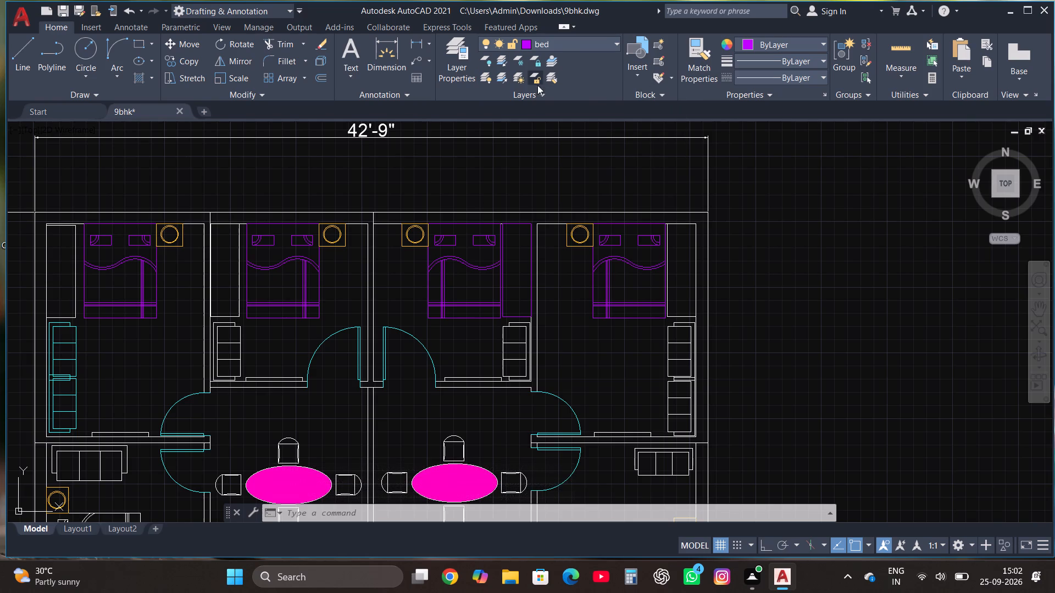
{"action": "key", "text": "Escape"}
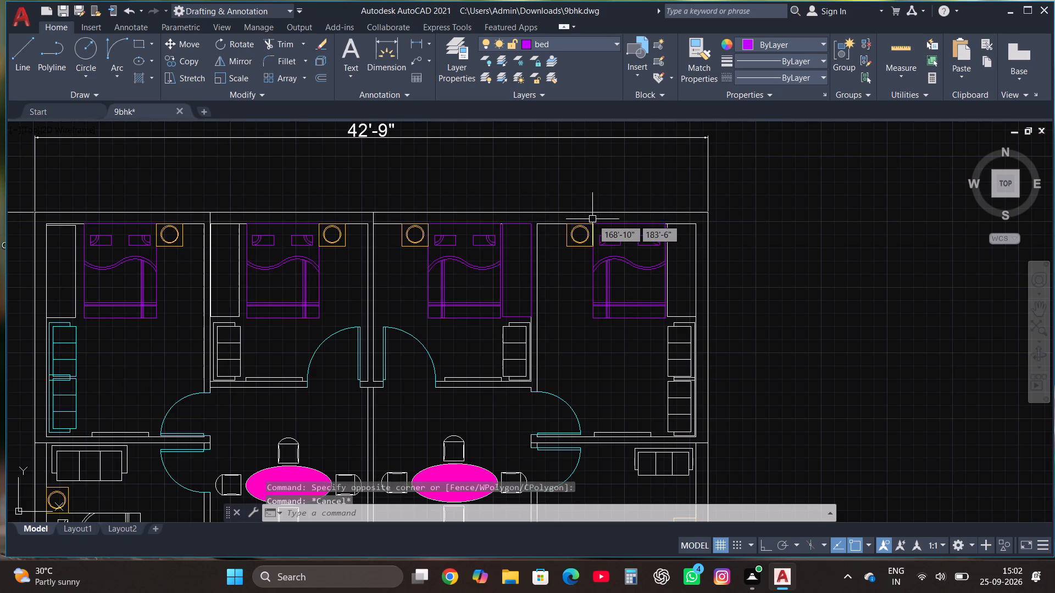
Assign the five remaining beds, pillows included, in the east bedroom, the two west bedrooms and the two southern bedrooms to the bed layer.
{"action": "scroll", "coordinate": [580, 181], "scroll_direction": "down", "scroll_amount": 2}
{"action": "scroll", "coordinate": [614, 358], "scroll_direction": "up", "scroll_amount": 5}
{"action": "left_click", "coordinate": [615, 349]}
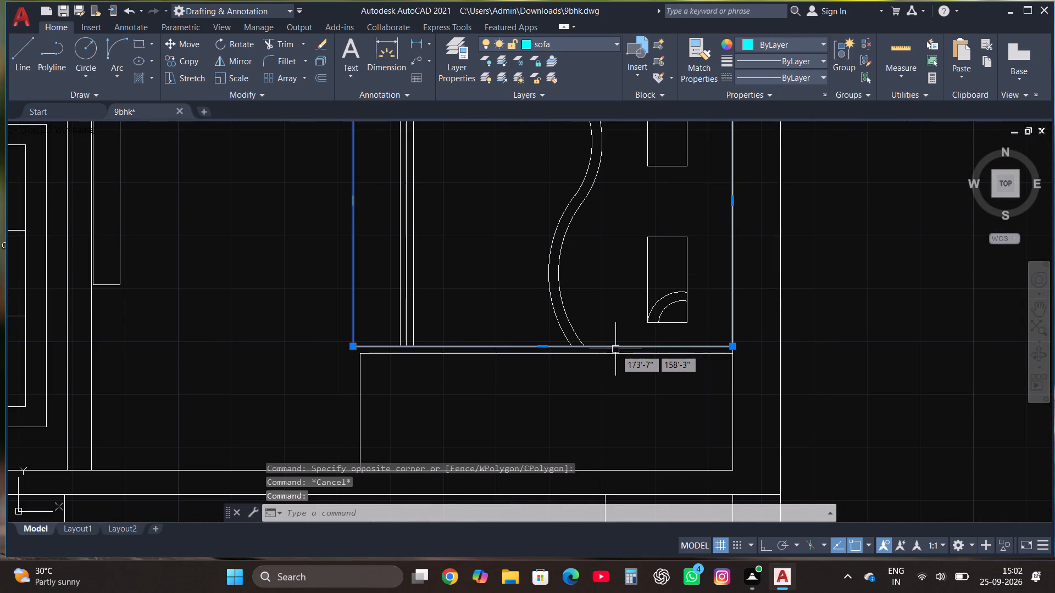
{"action": "scroll", "coordinate": [607, 331], "scroll_direction": "down", "scroll_amount": 2}
{"action": "left_click", "coordinate": [645, 331]}
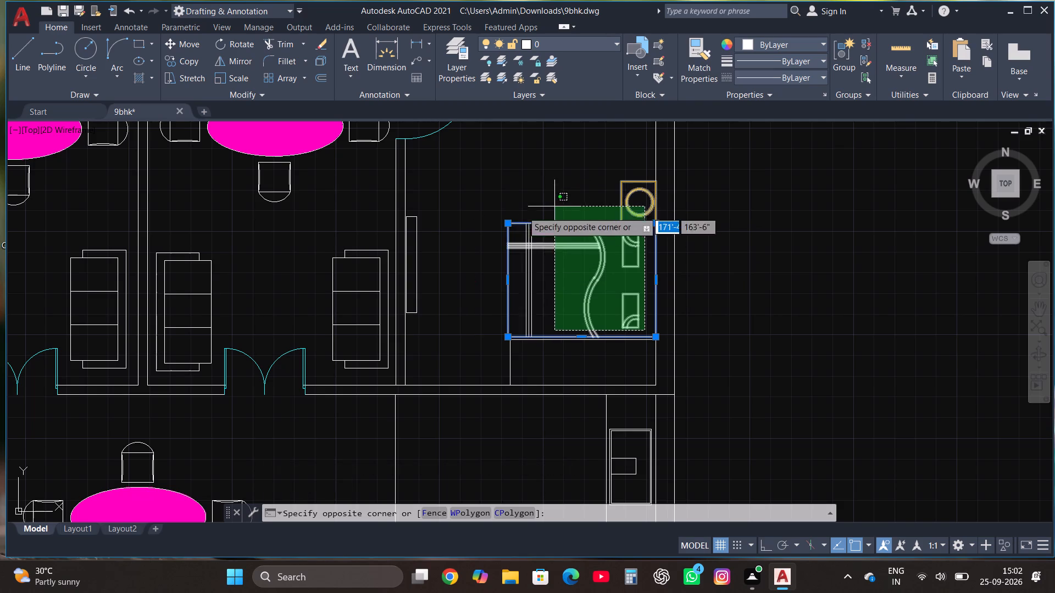
{"action": "left_click", "coordinate": [518, 234]}
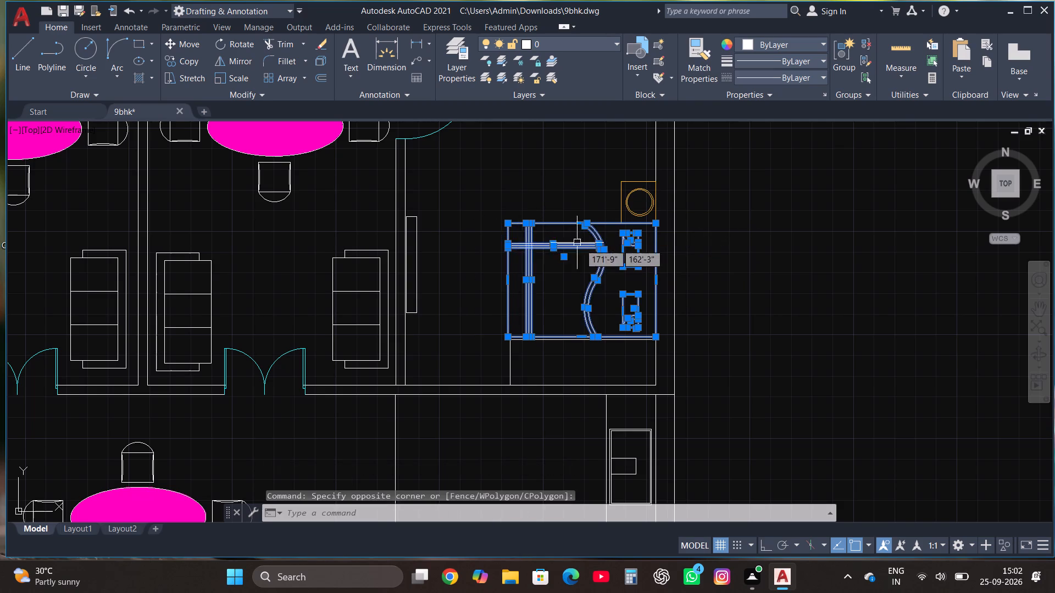
{"action": "scroll", "coordinate": [589, 243], "scroll_direction": "up", "scroll_amount": 3}
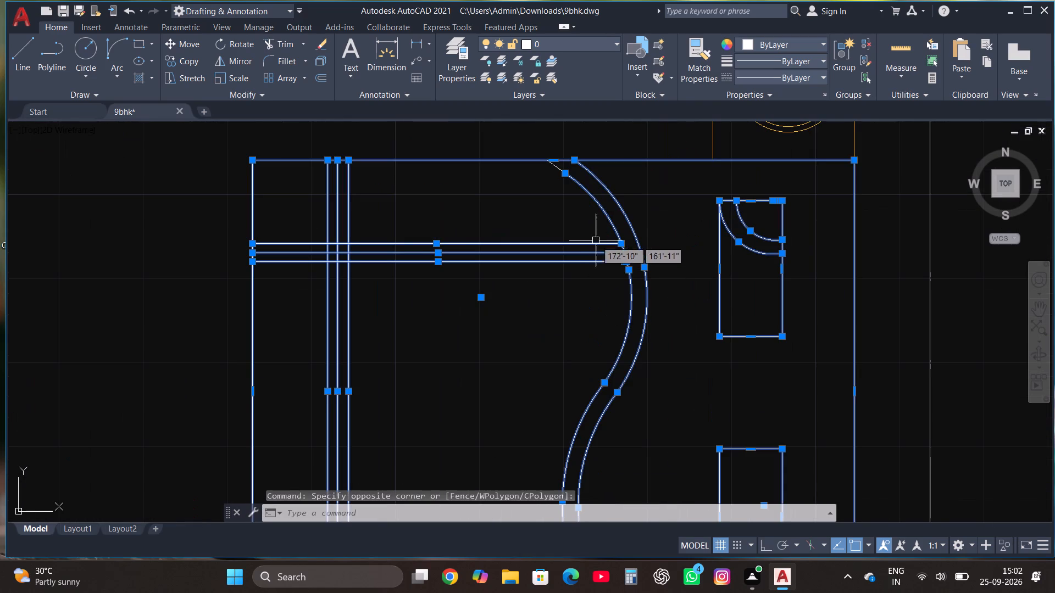
{"action": "left_click", "coordinate": [590, 205]}
{"action": "left_click", "coordinate": [545, 165]}
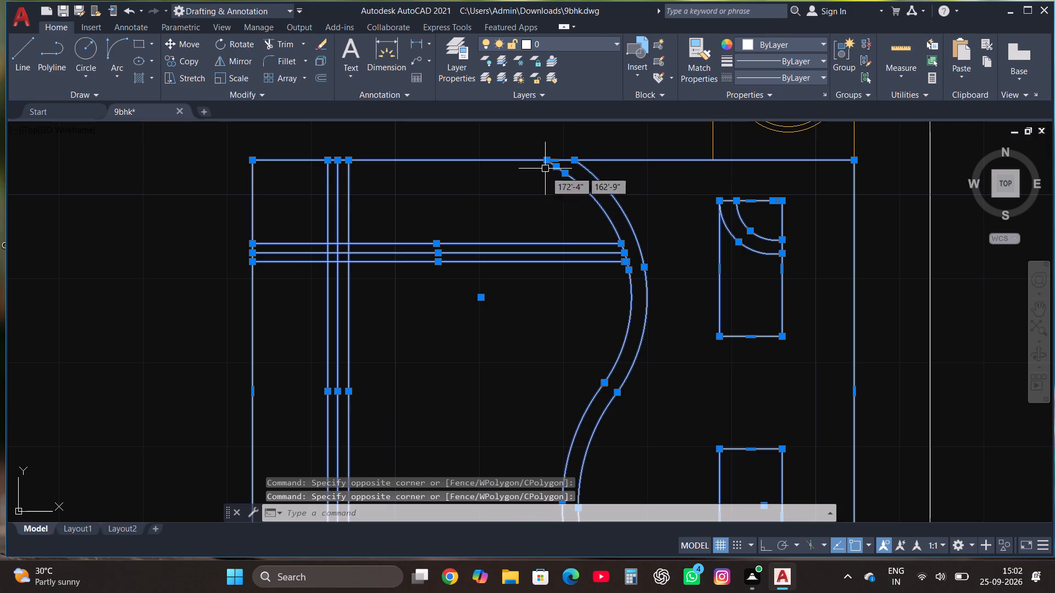
{"action": "scroll", "coordinate": [573, 196], "scroll_direction": "down", "scroll_amount": 2}
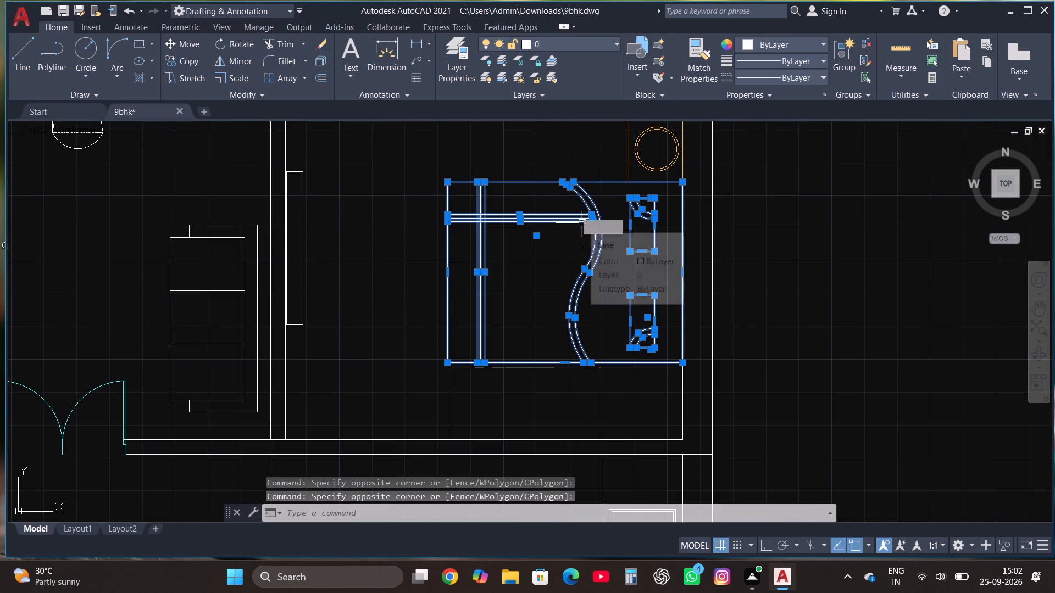
{"action": "scroll", "coordinate": [548, 175], "scroll_direction": "down", "scroll_amount": 2}
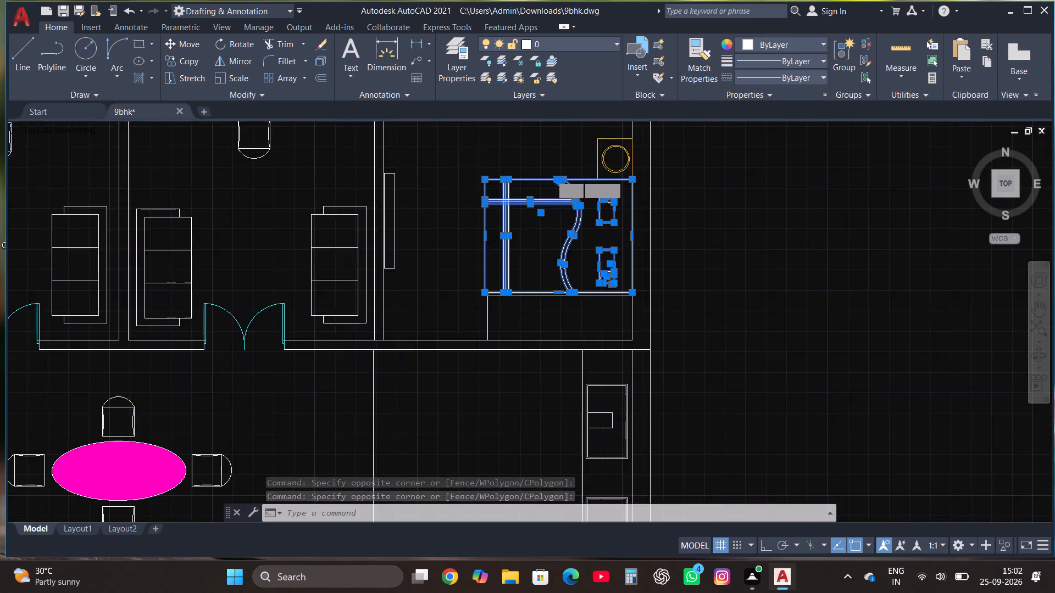
{"action": "scroll", "coordinate": [554, 177], "scroll_direction": "down", "scroll_amount": 3}
{"action": "scroll", "coordinate": [448, 330], "scroll_direction": "up", "scroll_amount": 1}
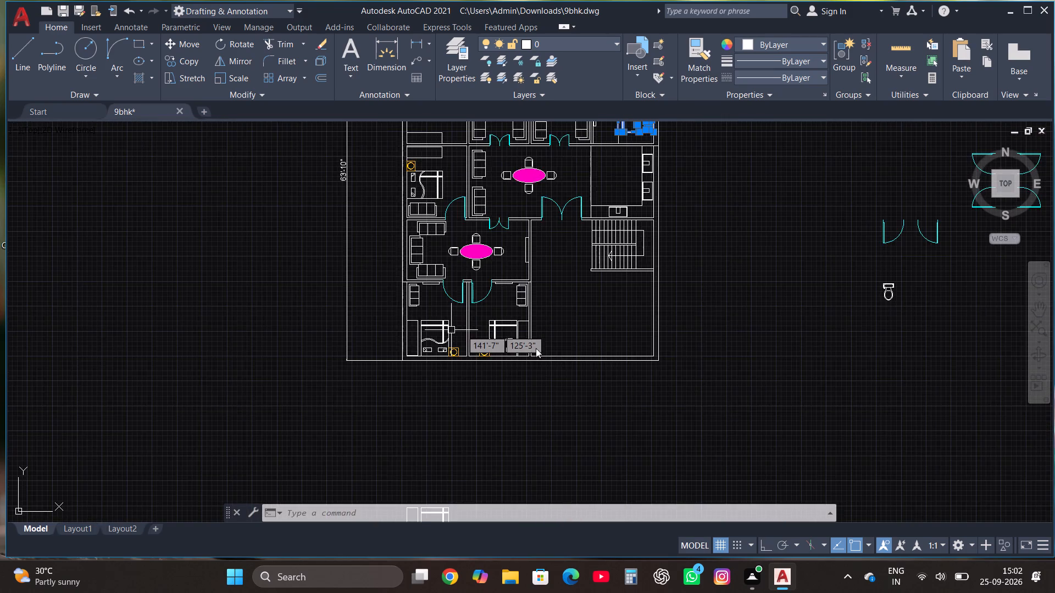
{"action": "scroll", "coordinate": [536, 351], "scroll_direction": "up", "scroll_amount": 4}
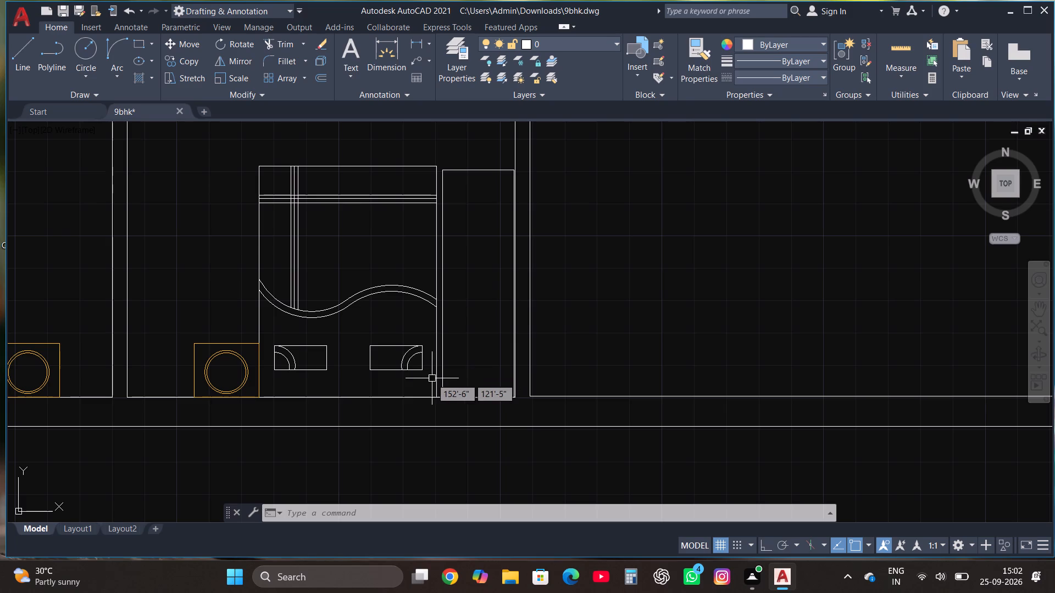
{"action": "left_click", "coordinate": [424, 381]}
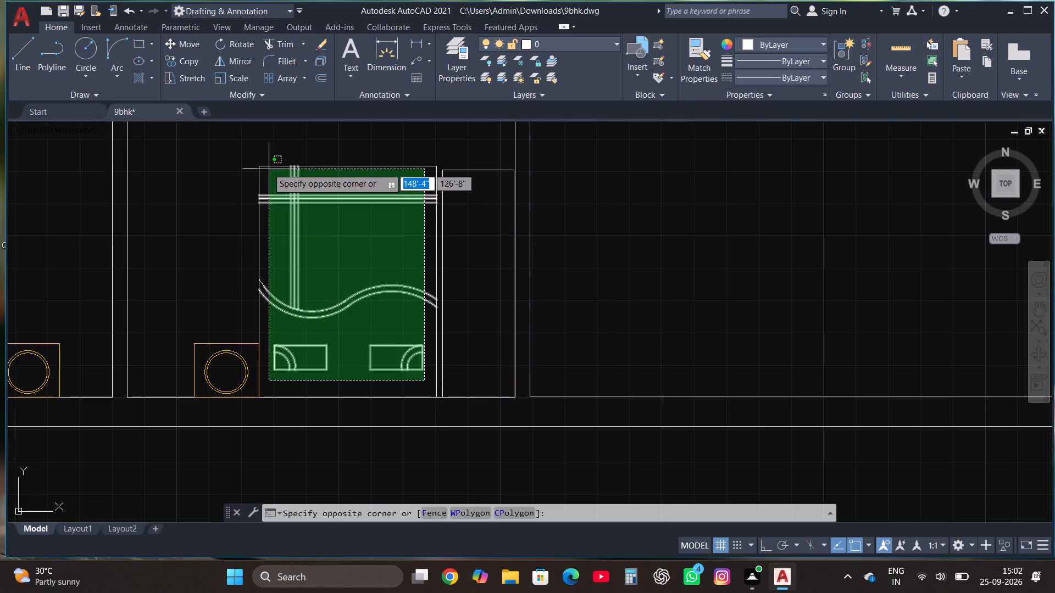
{"action": "left_click", "coordinate": [259, 156]}
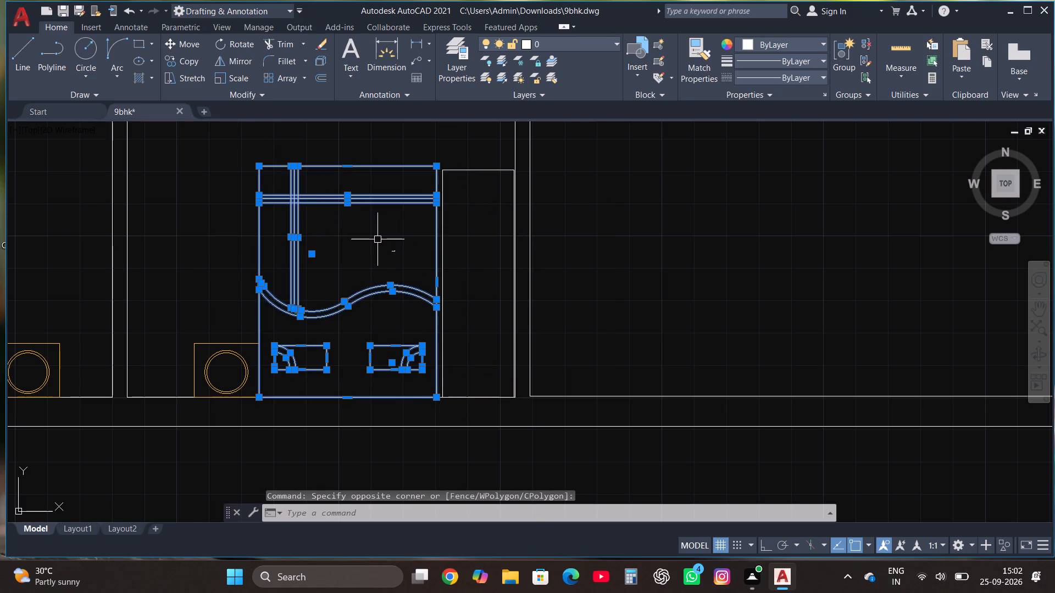
{"action": "scroll", "coordinate": [408, 256], "scroll_direction": "up", "scroll_amount": 1}
{"action": "scroll", "coordinate": [634, 246], "scroll_direction": "down", "scroll_amount": 4}
{"action": "scroll", "coordinate": [499, 261], "scroll_direction": "up", "scroll_amount": 1}
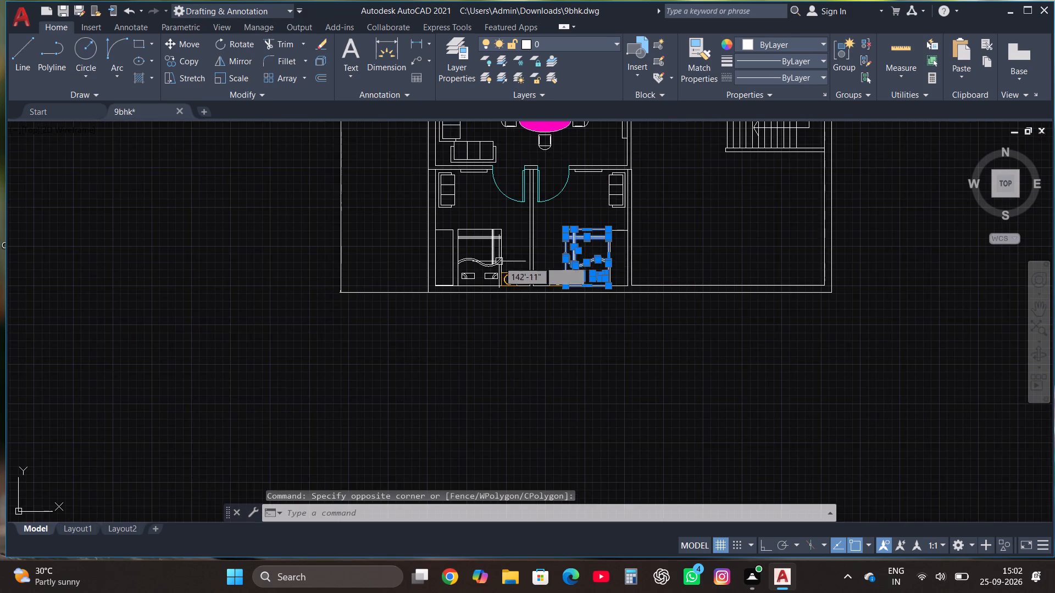
{"action": "scroll", "coordinate": [499, 261], "scroll_direction": "up", "scroll_amount": 2}
{"action": "left_click", "coordinate": [486, 343]}
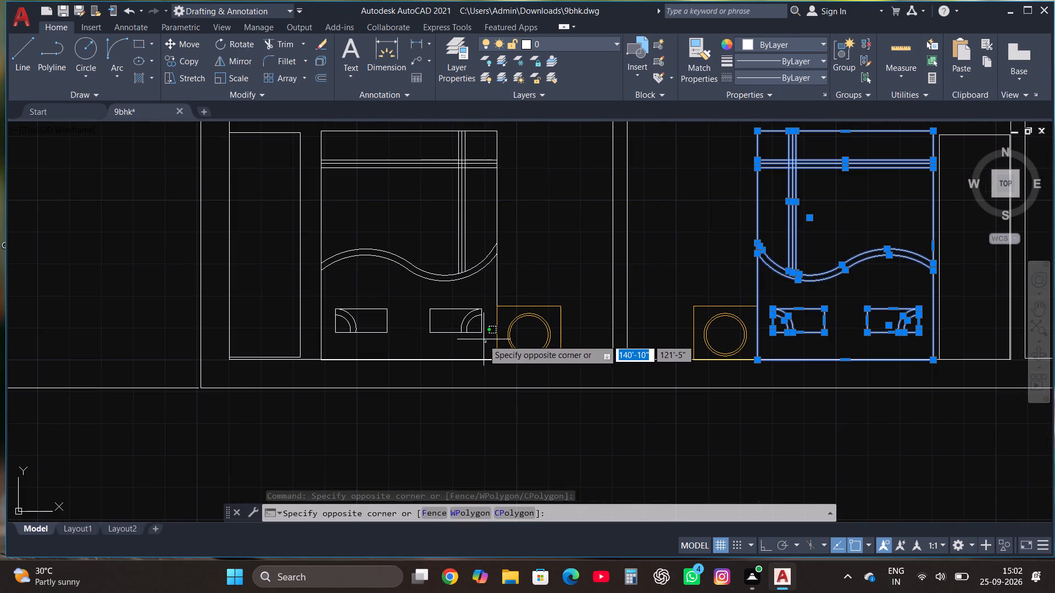
{"action": "left_click", "coordinate": [311, 126]}
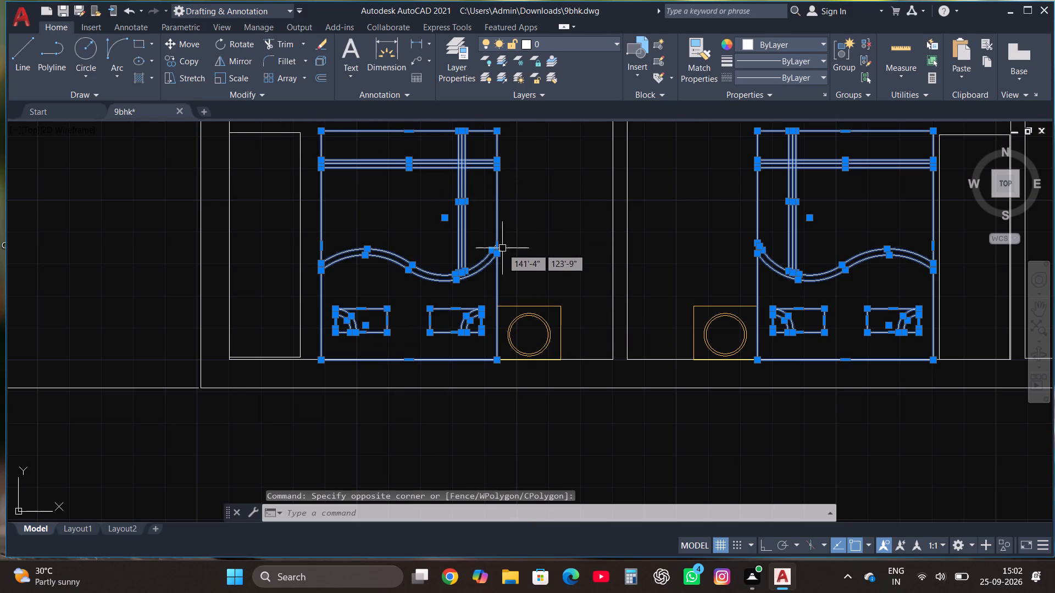
{"action": "scroll", "coordinate": [502, 248], "scroll_direction": "up", "scroll_amount": 3}
{"action": "left_click", "coordinate": [459, 242]}
{"action": "scroll", "coordinate": [521, 301], "scroll_direction": "down", "scroll_amount": 6}
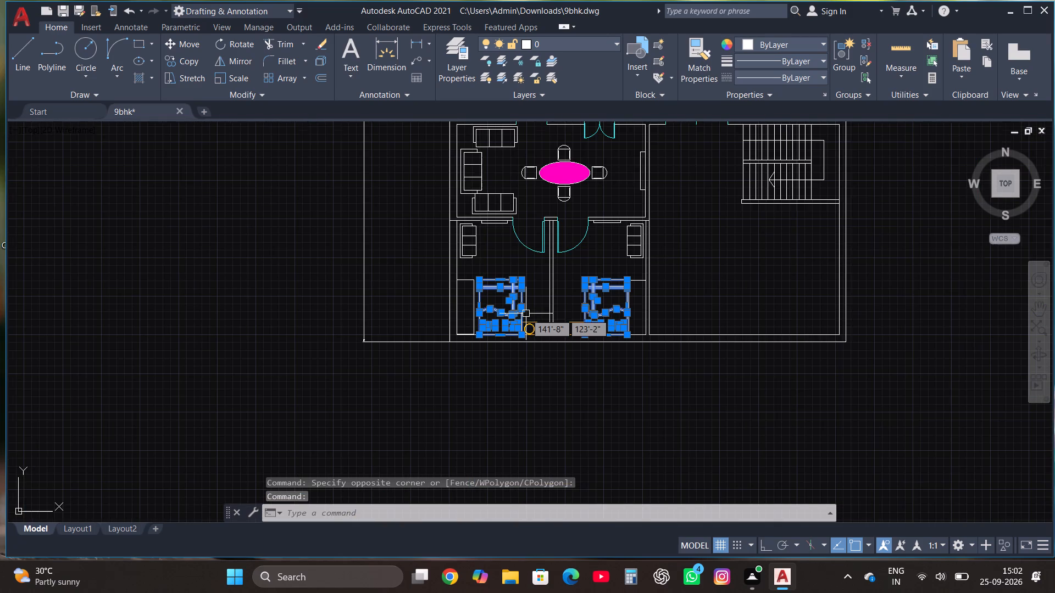
{"action": "scroll", "coordinate": [516, 361], "scroll_direction": "down", "scroll_amount": 1}
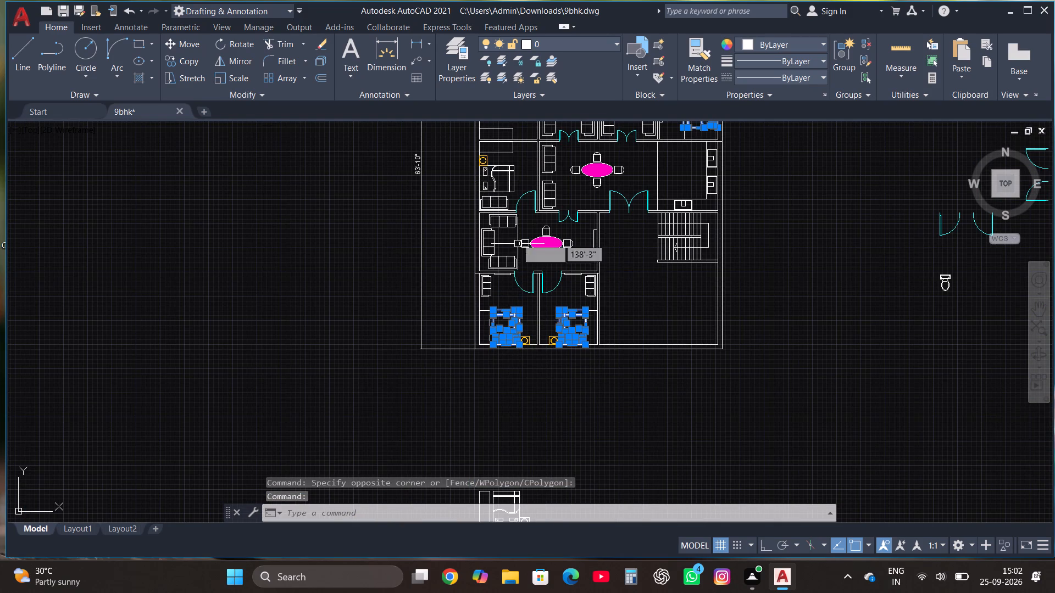
{"action": "scroll", "coordinate": [491, 162], "scroll_direction": "up", "scroll_amount": 4}
{"action": "left_click", "coordinate": [619, 376]}
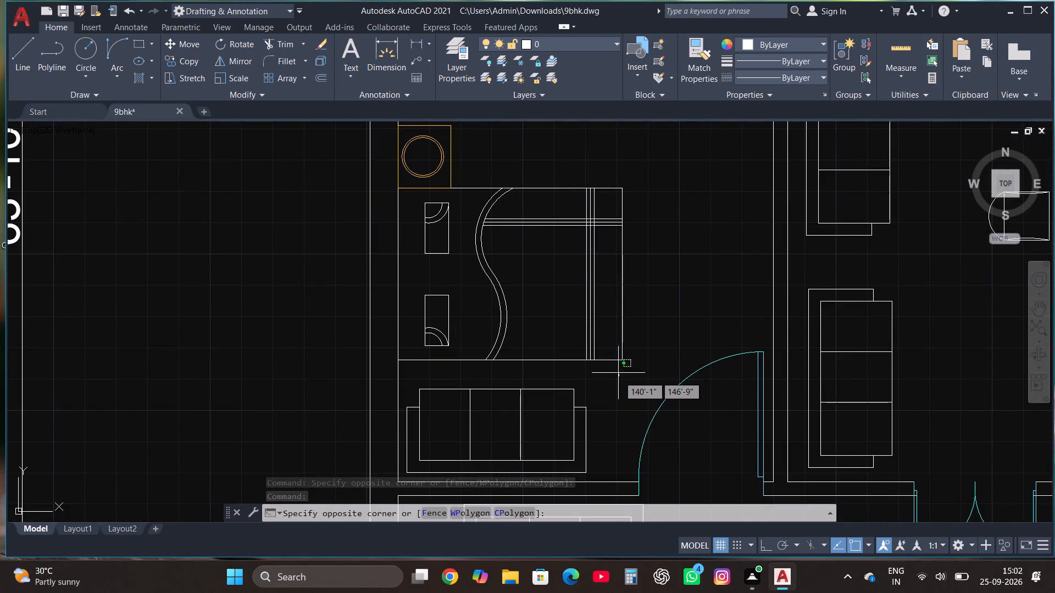
{"action": "left_click", "coordinate": [413, 194]}
{"action": "scroll", "coordinate": [503, 207], "scroll_direction": "up", "scroll_amount": 2}
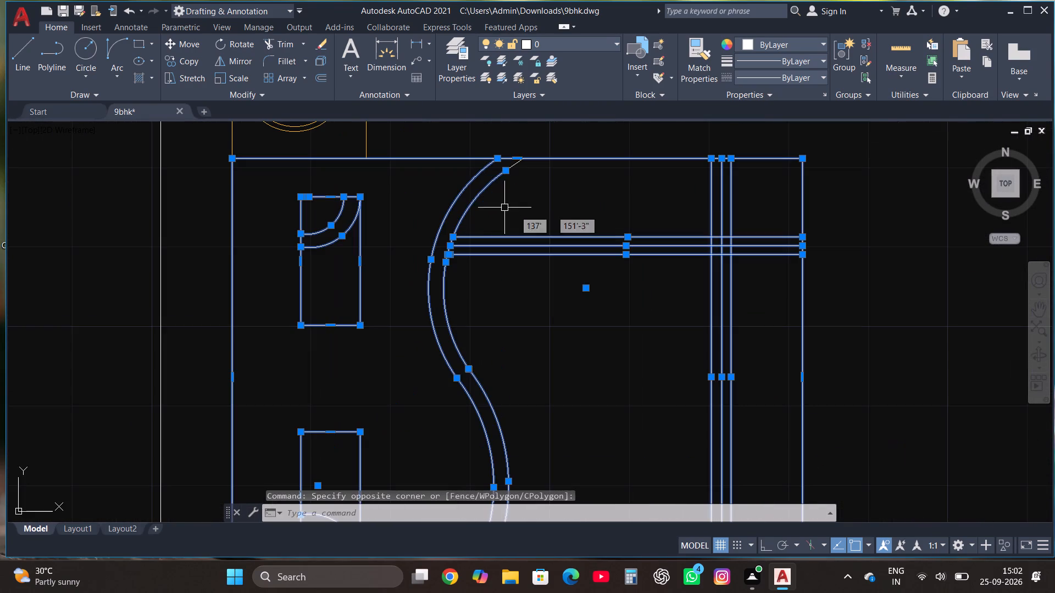
{"action": "left_click", "coordinate": [536, 209]}
{"action": "left_click", "coordinate": [501, 162]}
{"action": "scroll", "coordinate": [542, 312], "scroll_direction": "down", "scroll_amount": 5}
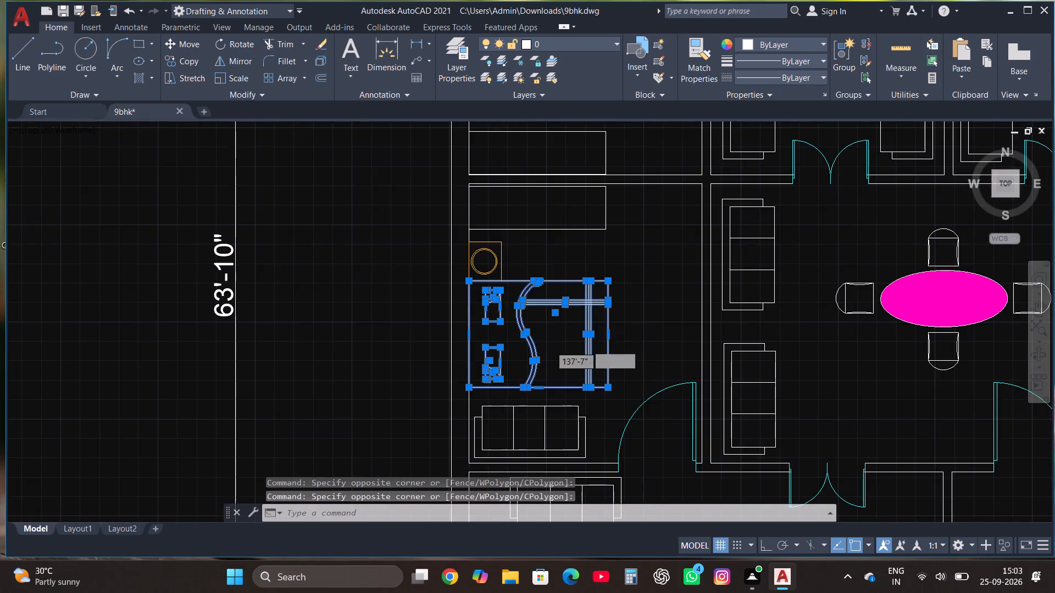
{"action": "scroll", "coordinate": [550, 346], "scroll_direction": "down", "scroll_amount": 1}
{"action": "scroll", "coordinate": [553, 262], "scroll_direction": "up", "scroll_amount": 3}
{"action": "left_click", "coordinate": [601, 346]}
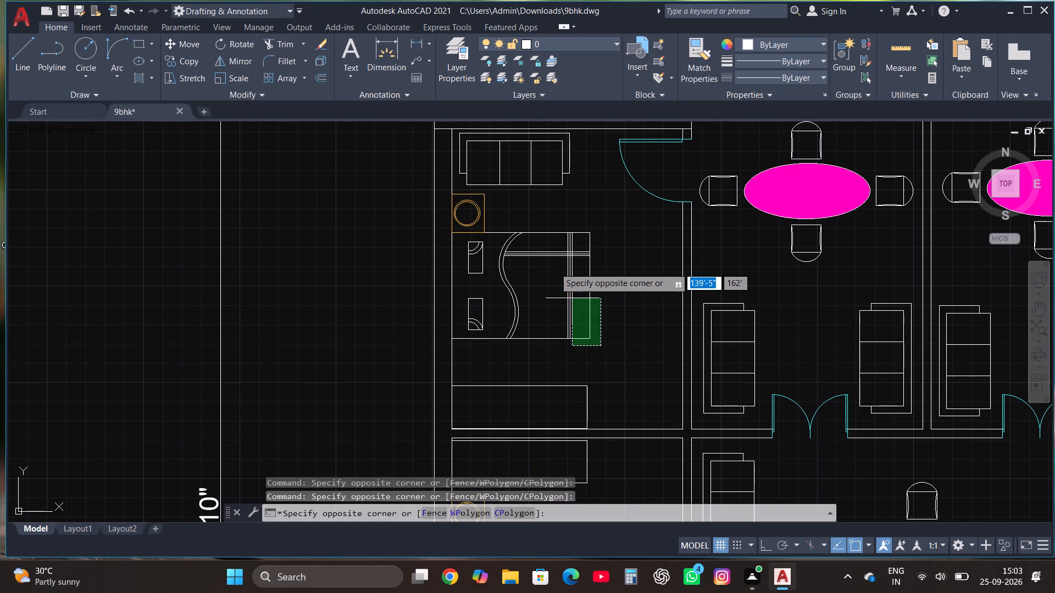
{"action": "left_click", "coordinate": [501, 222]}
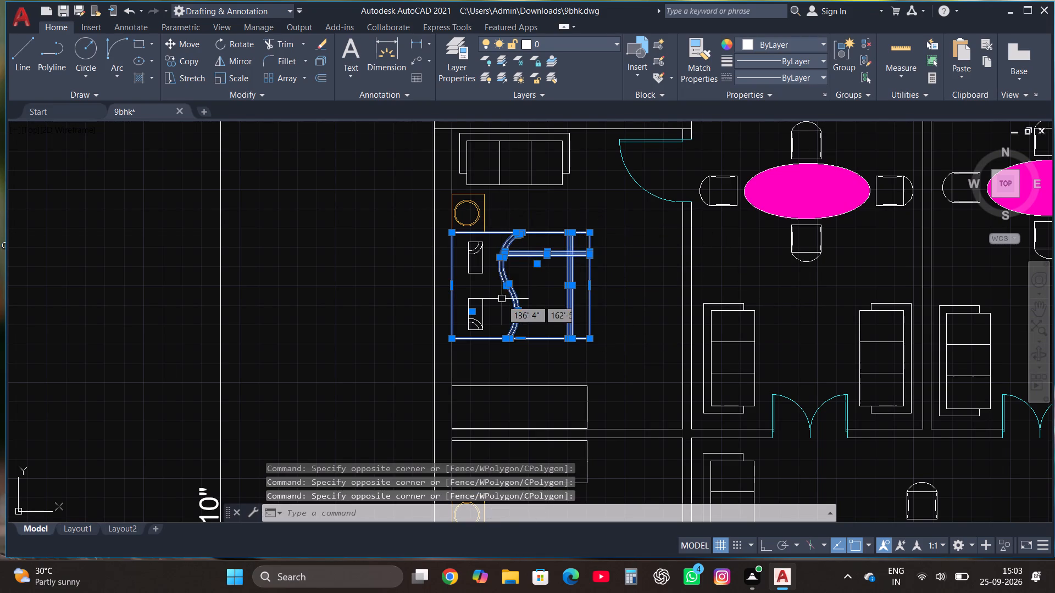
{"action": "left_click", "coordinate": [493, 333]}
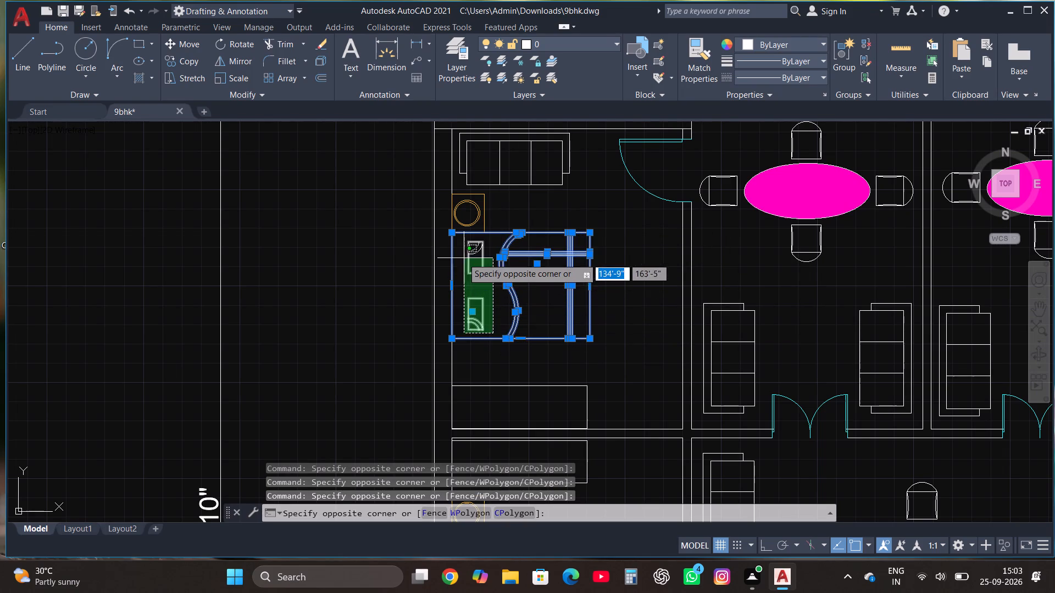
{"action": "left_click", "coordinate": [463, 239]}
{"action": "scroll", "coordinate": [481, 333], "scroll_direction": "down", "scroll_amount": 3}
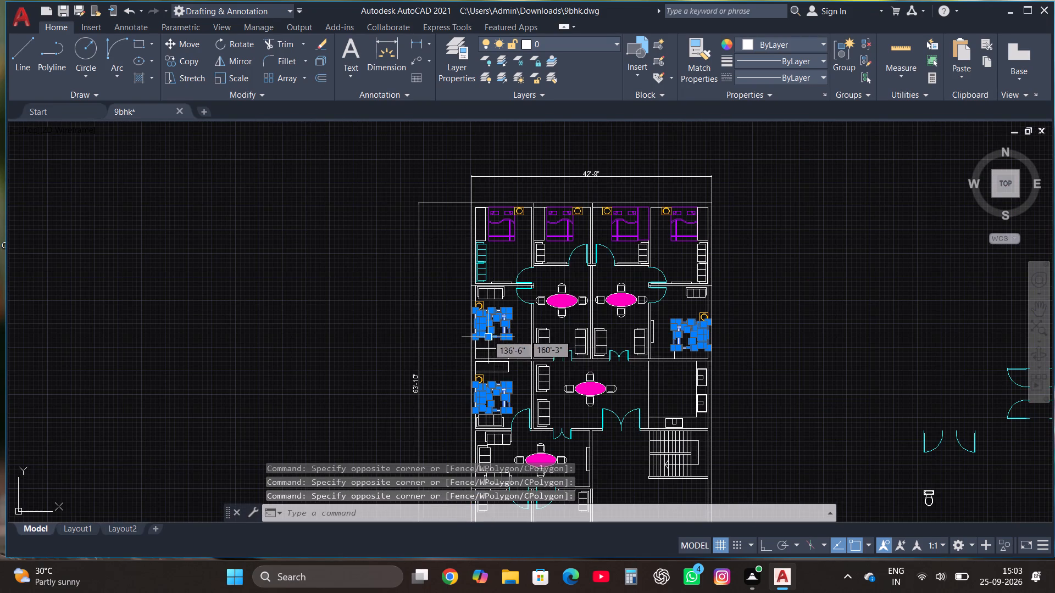
{"action": "left_click", "coordinate": [565, 43]}
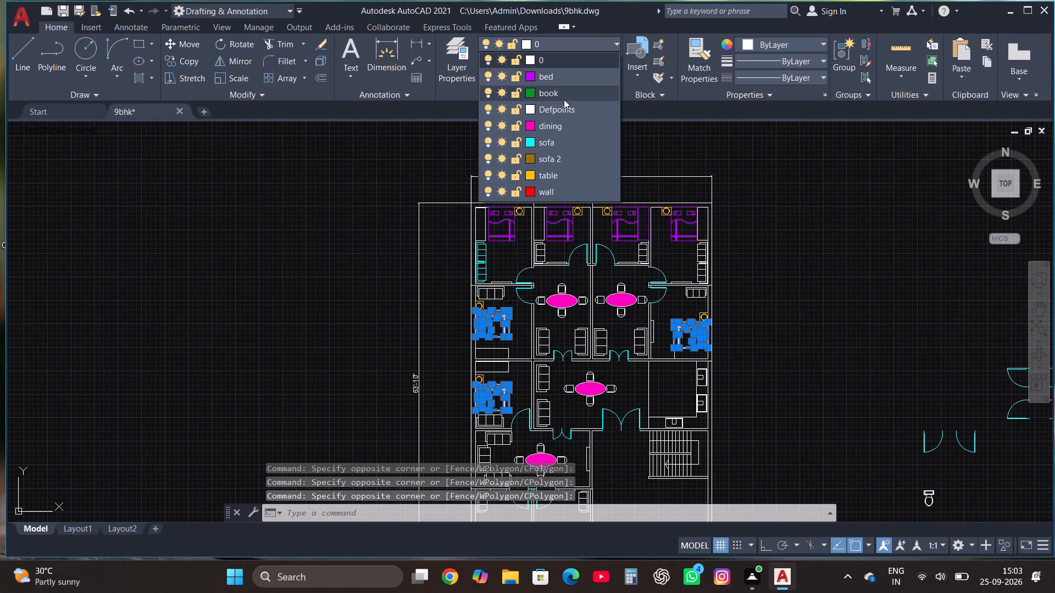
{"action": "left_click", "coordinate": [559, 74]}
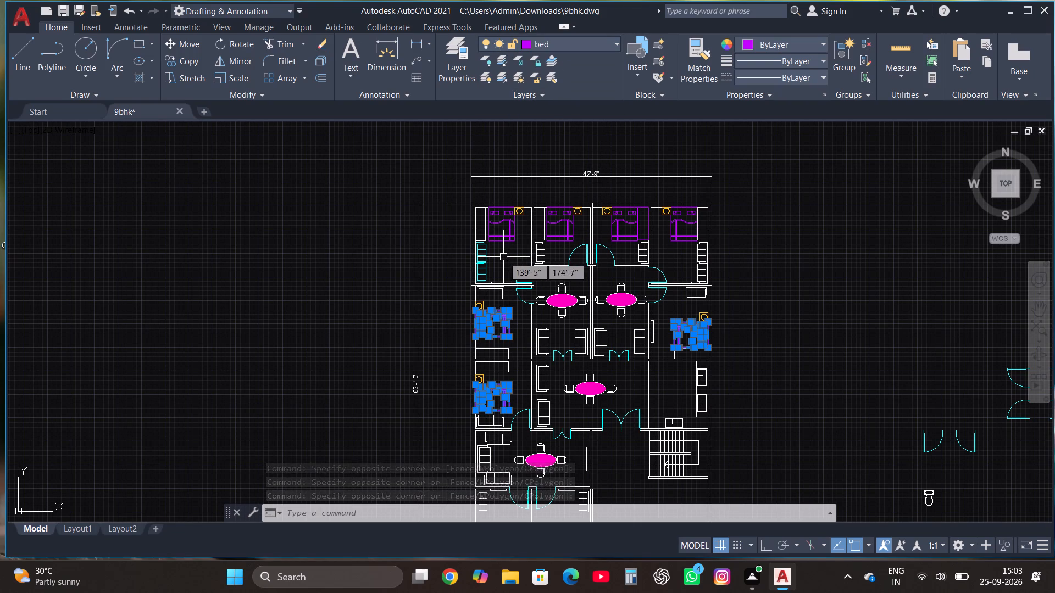
{"action": "key", "text": "Escape"}
Save the 9bhk drawing.
{"action": "scroll", "coordinate": [504, 320], "scroll_direction": "up", "scroll_amount": 2}
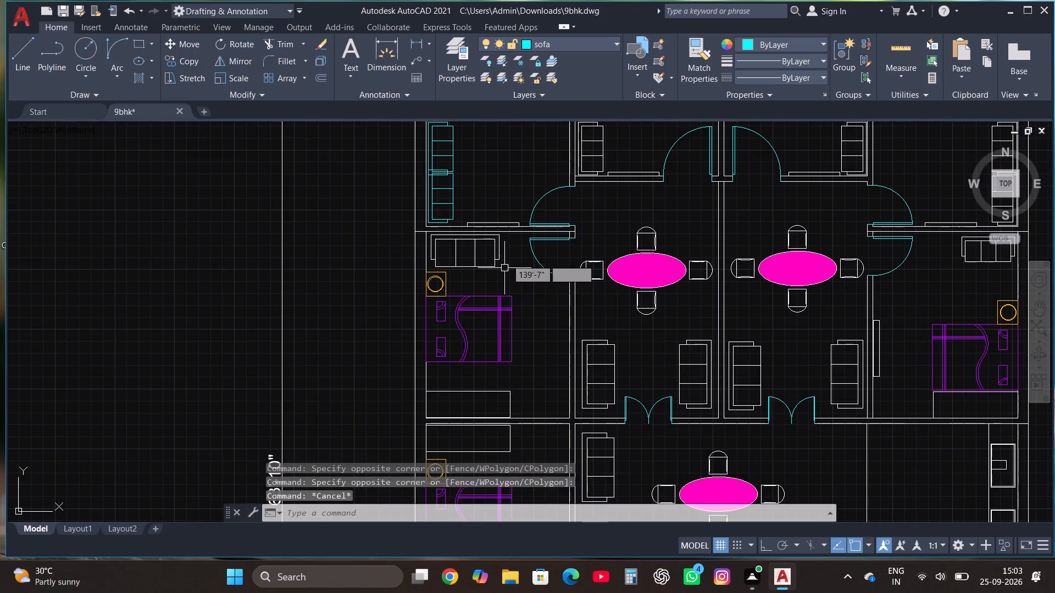
{"action": "scroll", "coordinate": [514, 244], "scroll_direction": "down", "scroll_amount": 2}
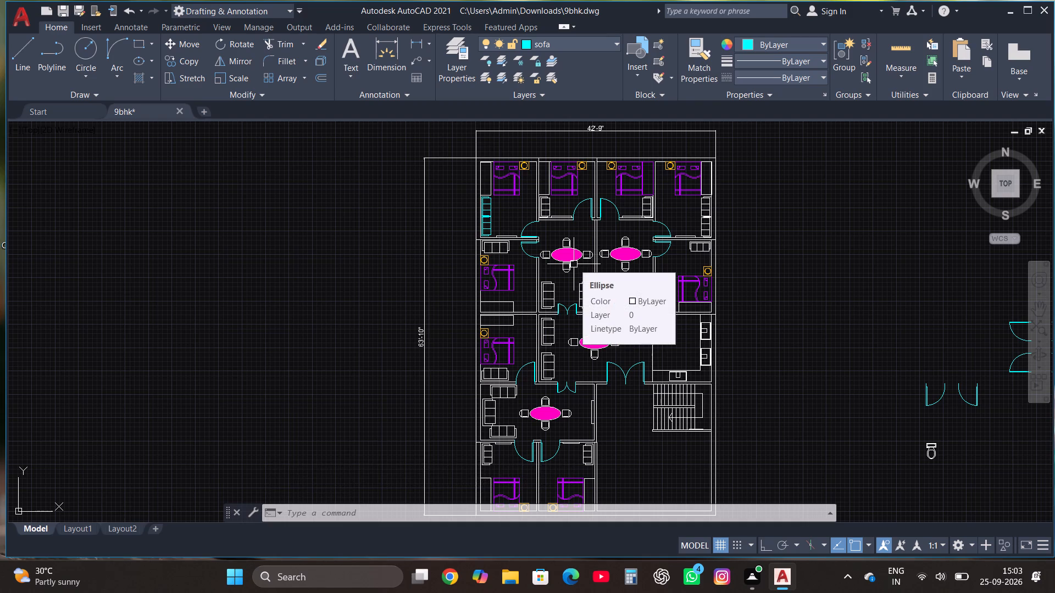
{"action": "key", "text": "ctrl+s"}
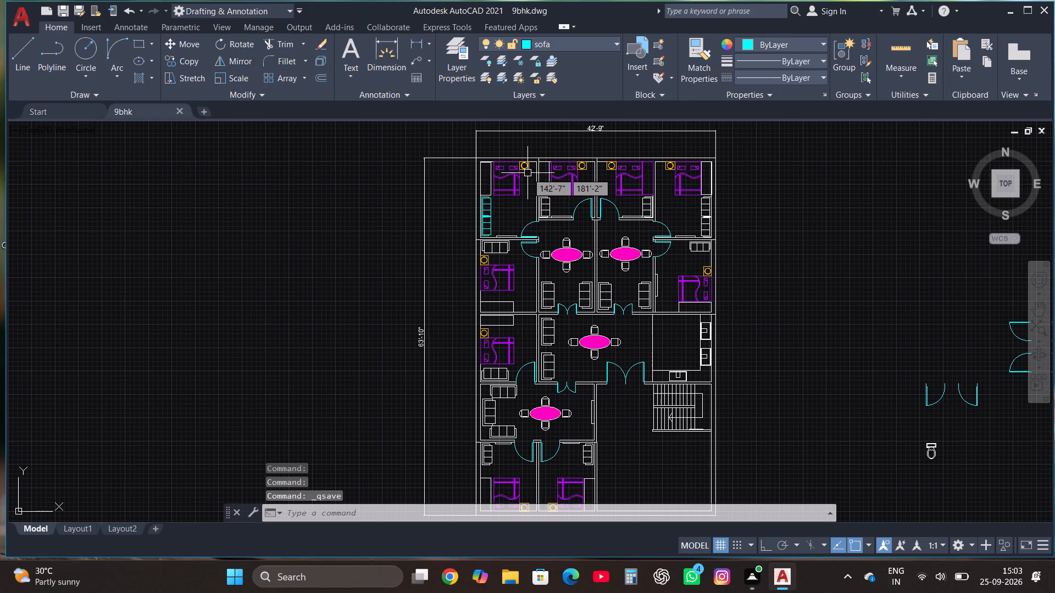
Assign the seat and back linework of the sofa in the top row's second bedroom to the sofa layer.
{"action": "scroll", "coordinate": [588, 185], "scroll_direction": "up", "scroll_amount": 2}
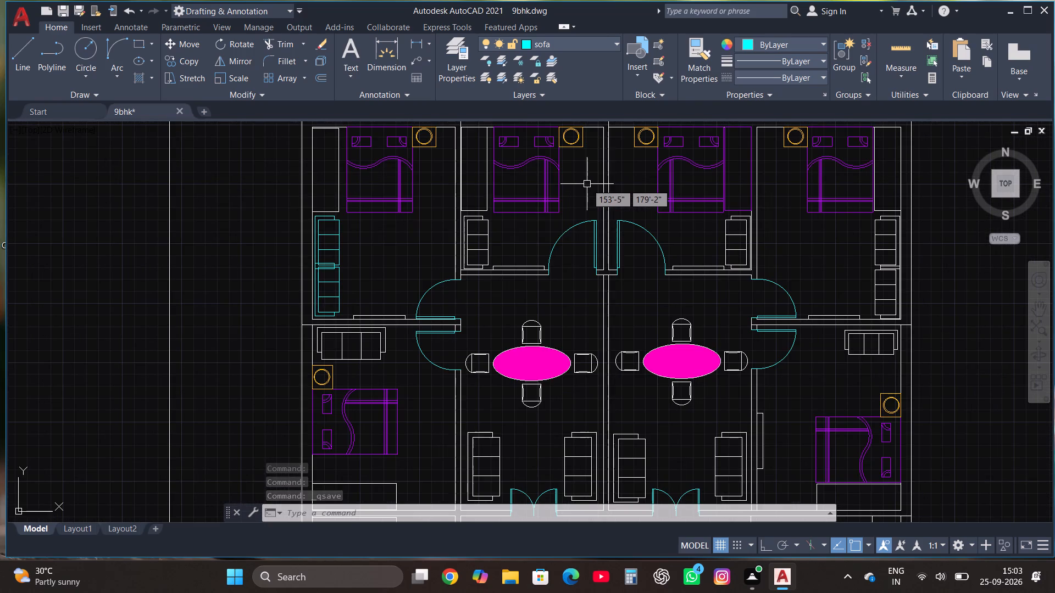
{"action": "scroll", "coordinate": [482, 238], "scroll_direction": "up", "scroll_amount": 2}
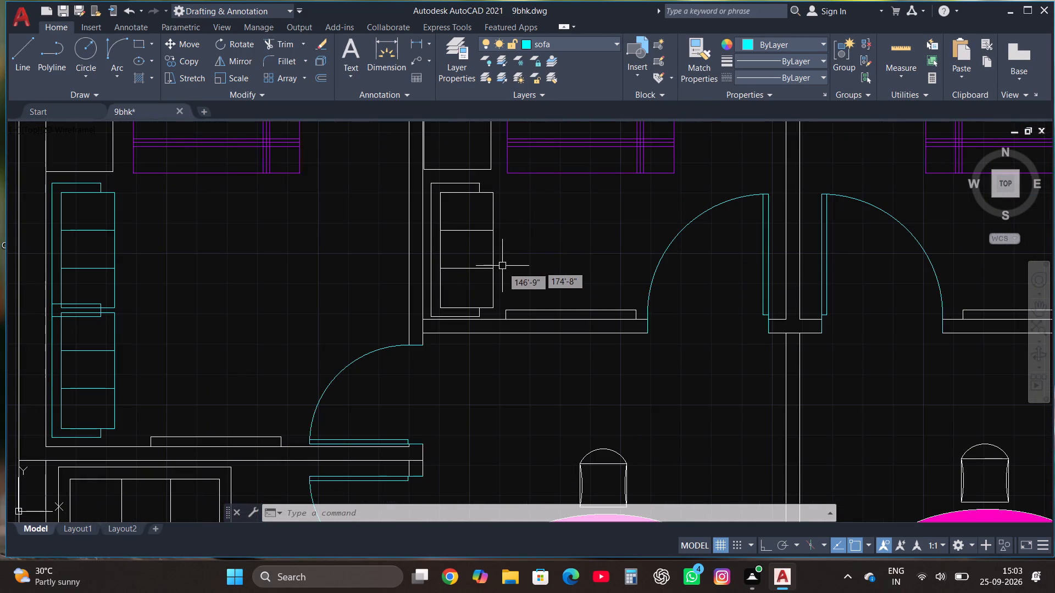
{"action": "scroll", "coordinate": [505, 303], "scroll_direction": "down", "scroll_amount": 2}
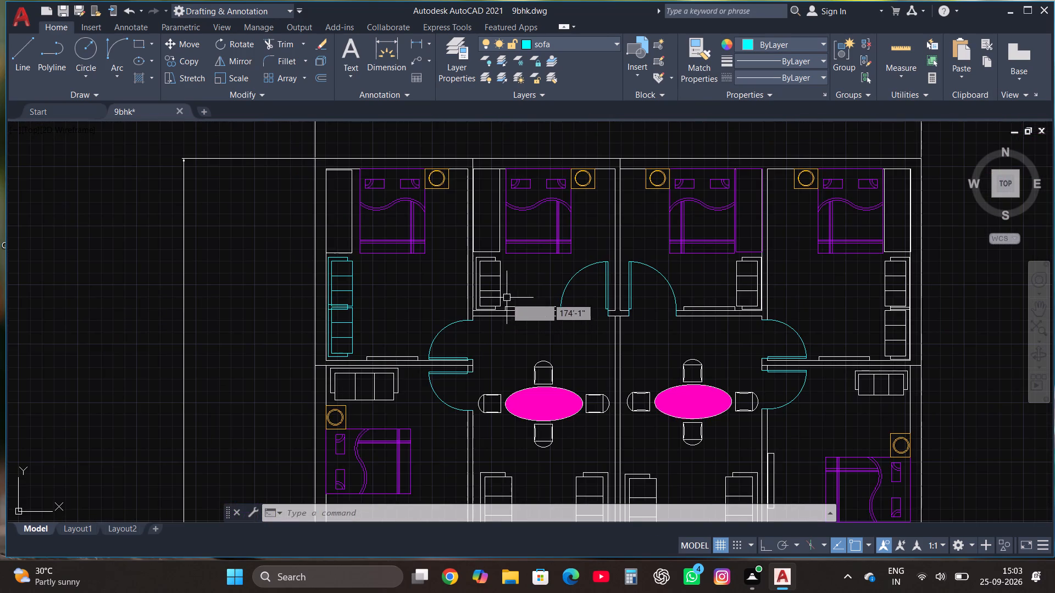
{"action": "scroll", "coordinate": [591, 235], "scroll_direction": "down", "scroll_amount": 1}
{"action": "scroll", "coordinate": [543, 259], "scroll_direction": "up", "scroll_amount": 2}
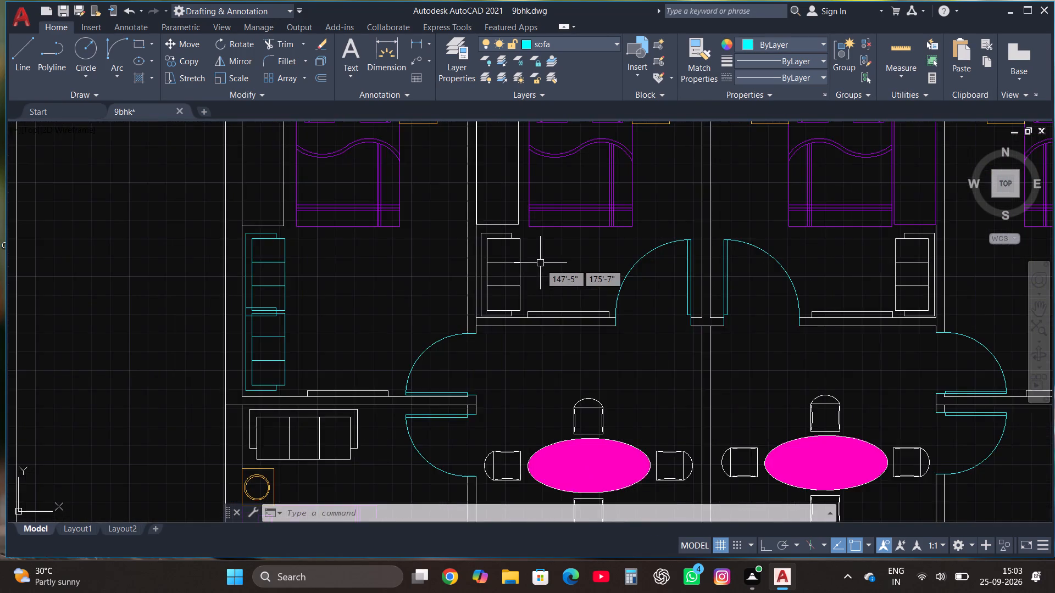
{"action": "scroll", "coordinate": [527, 277], "scroll_direction": "up", "scroll_amount": 1}
{"action": "left_click", "coordinate": [521, 316]}
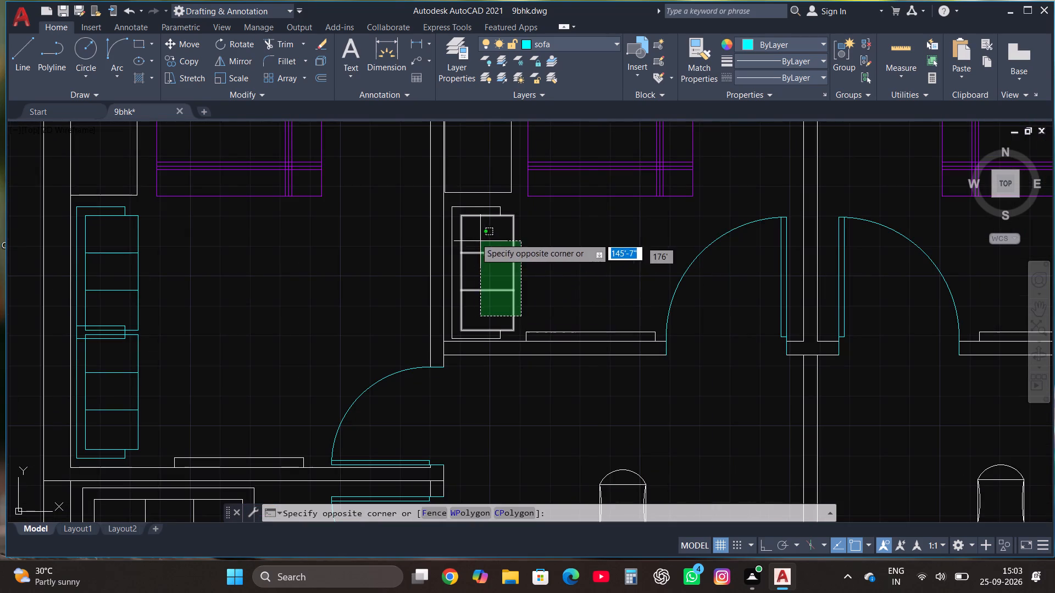
{"action": "left_click", "coordinate": [448, 217]}
{"action": "left_click", "coordinate": [551, 45]}
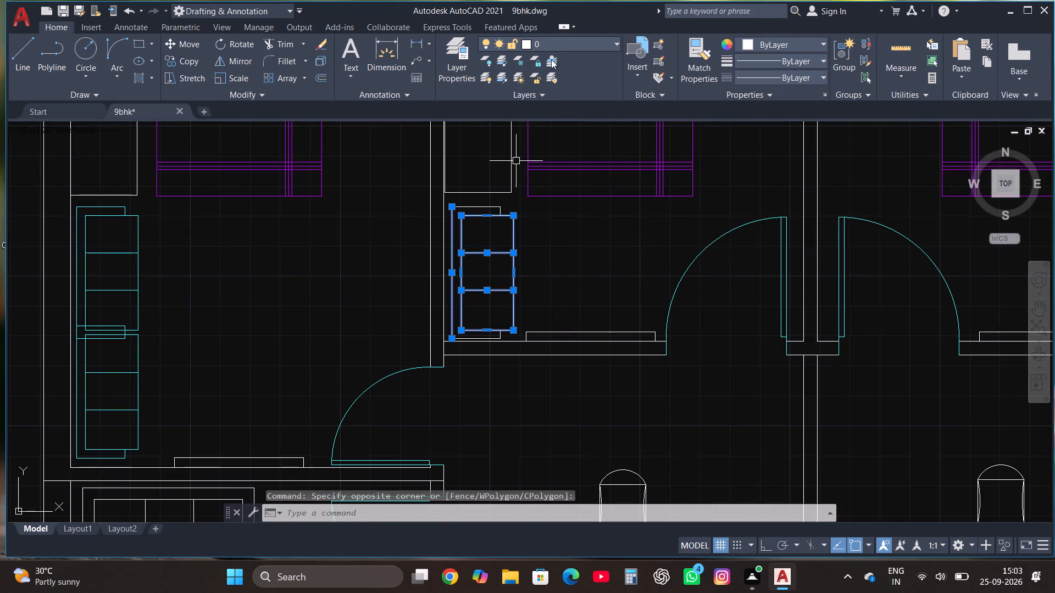
{"action": "left_click", "coordinate": [561, 144]}
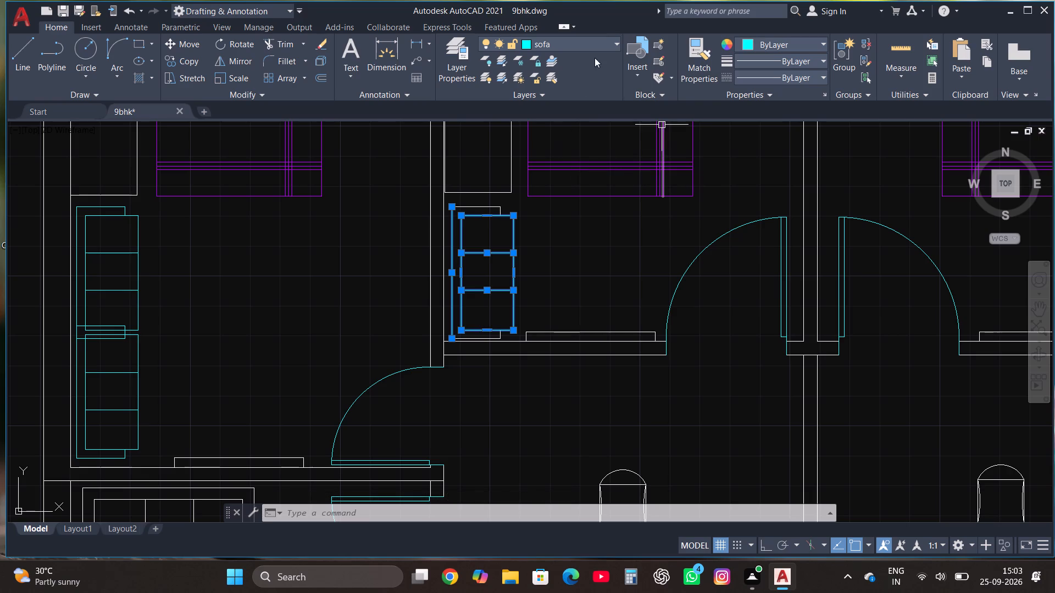
Assign the seat outline and the arm linework at both ends of the second top-row bedroom's sofa to the sofa layer.
{"action": "key", "text": "Escape"}
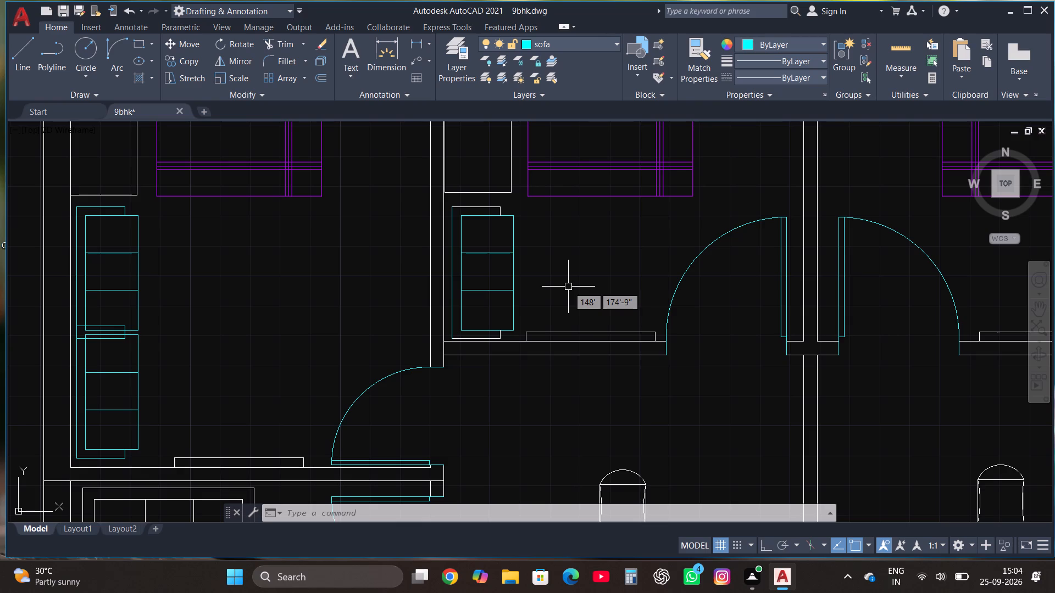
{"action": "left_click", "coordinate": [499, 203]}
{"action": "left_click", "coordinate": [473, 216]}
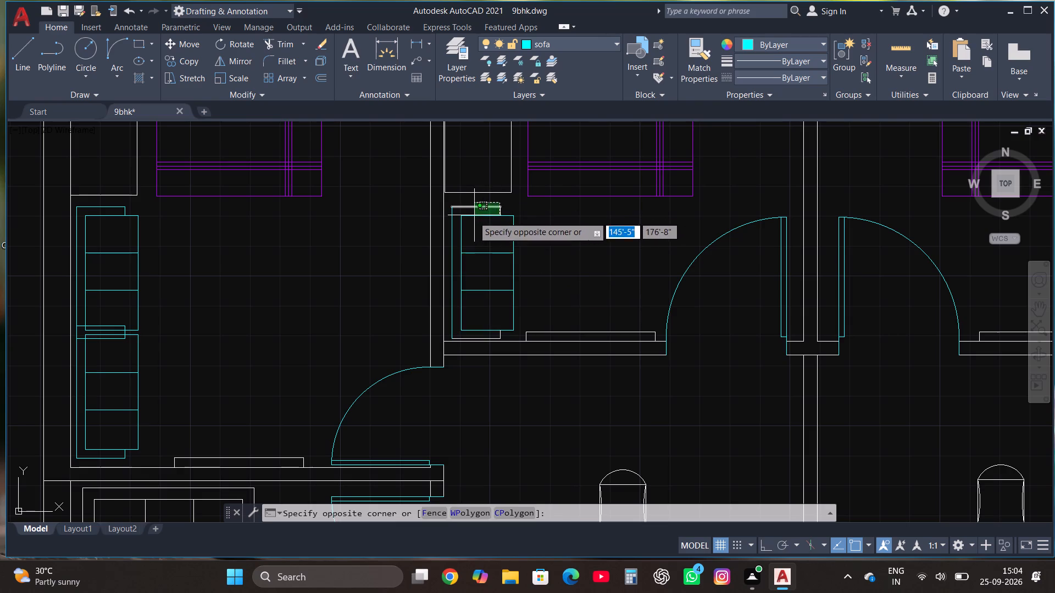
{"action": "left_click", "coordinate": [496, 211]}
{"action": "left_click", "coordinate": [515, 221]}
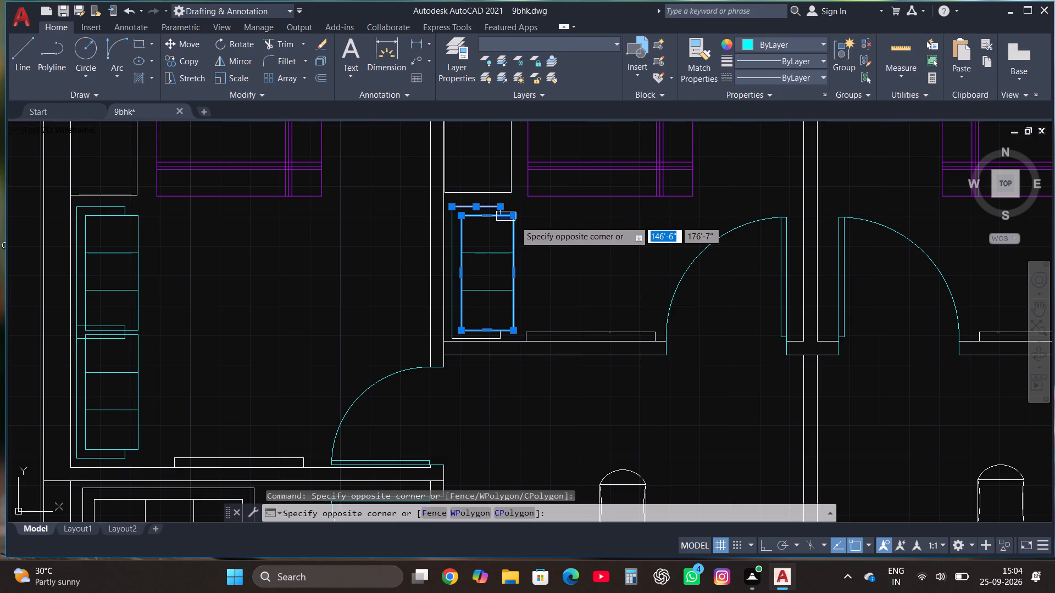
{"action": "left_click", "coordinate": [501, 211]}
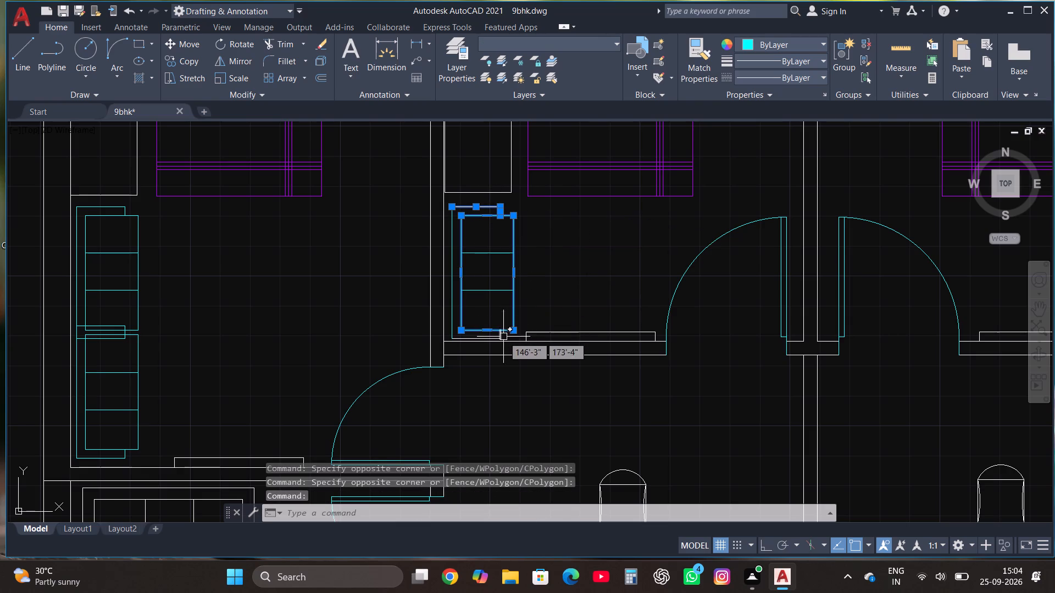
{"action": "left_click", "coordinate": [503, 337]}
{"action": "scroll", "coordinate": [492, 333], "scroll_direction": "up", "scroll_amount": 2}
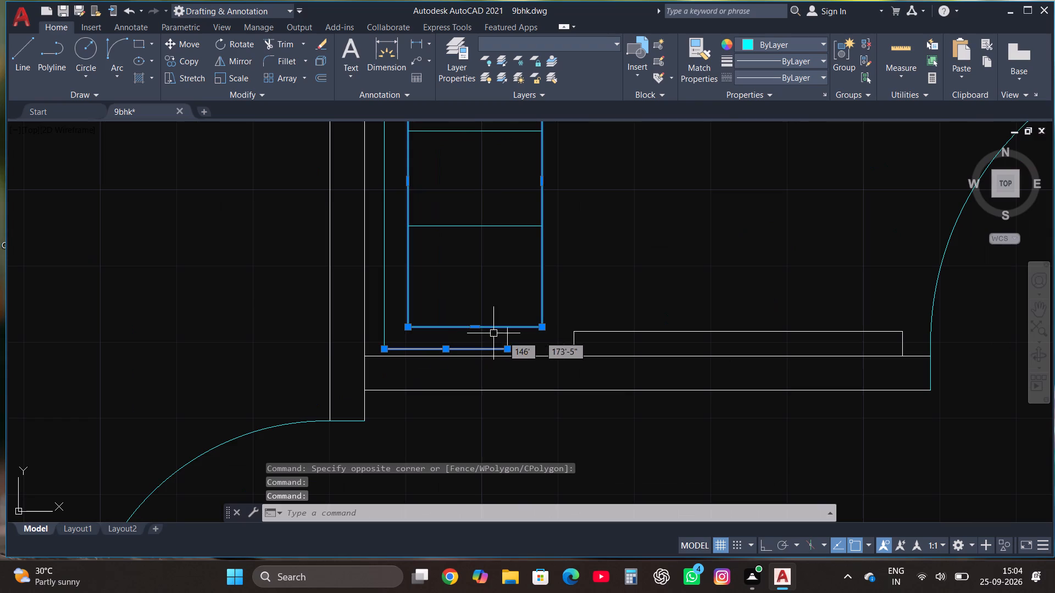
{"action": "left_click", "coordinate": [506, 338]}
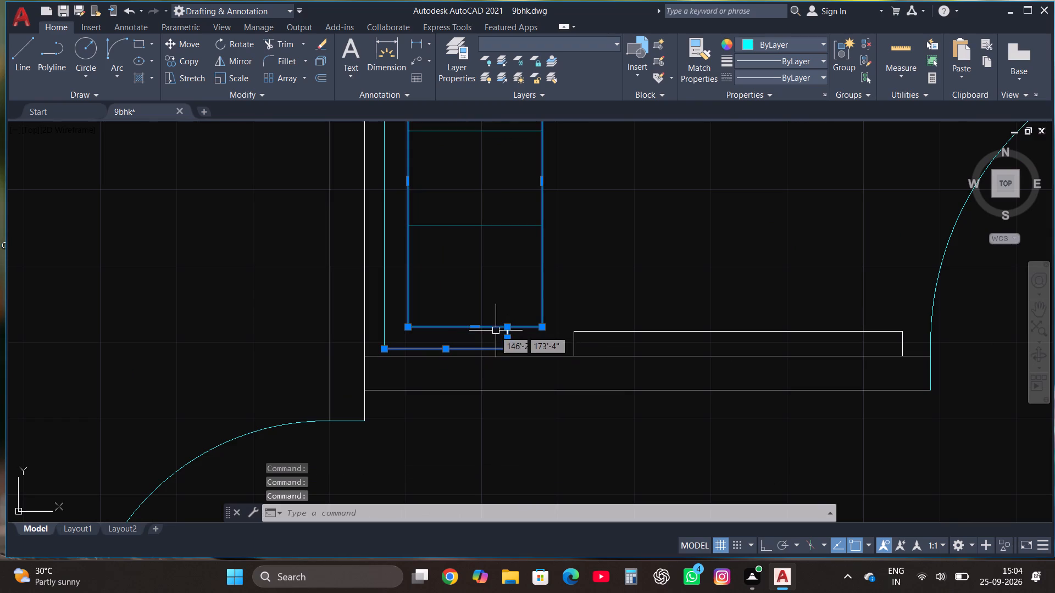
{"action": "left_click", "coordinate": [553, 45]}
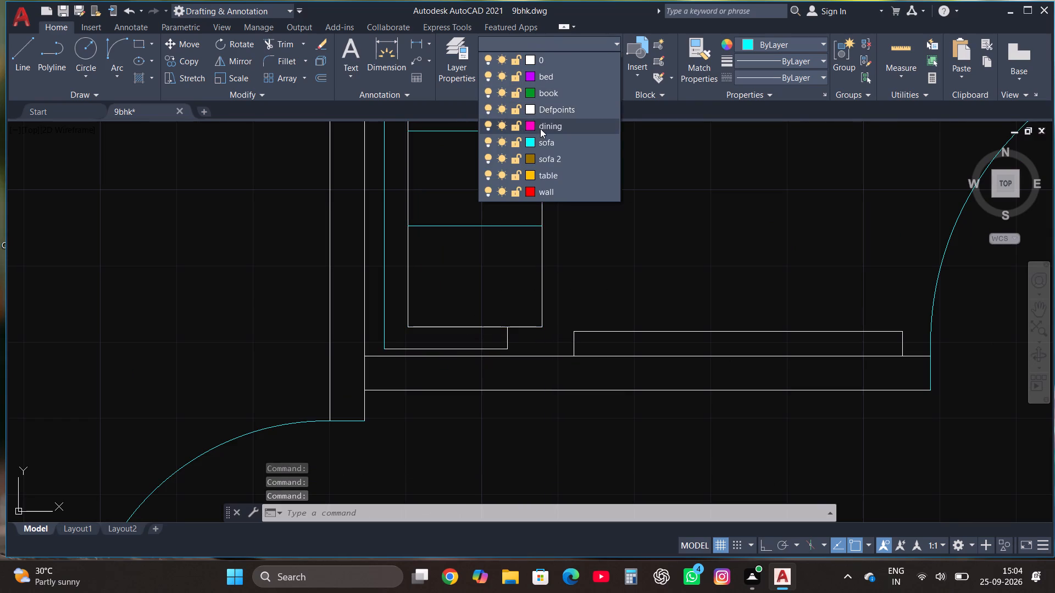
{"action": "left_click", "coordinate": [541, 144]}
{"action": "scroll", "coordinate": [506, 352], "scroll_direction": "down", "scroll_amount": 2}
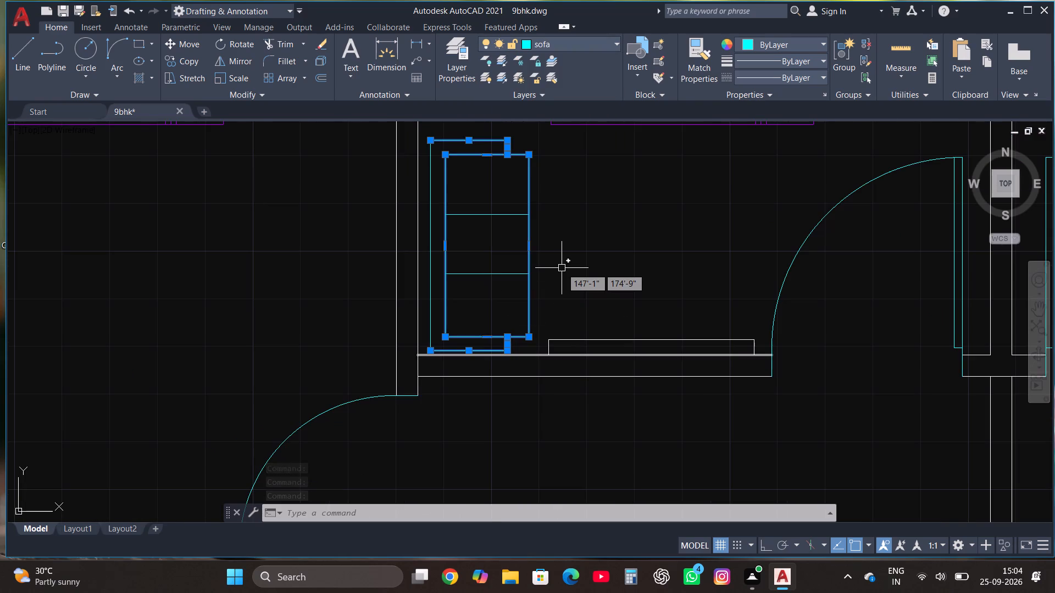
{"action": "key", "text": "Escape"}
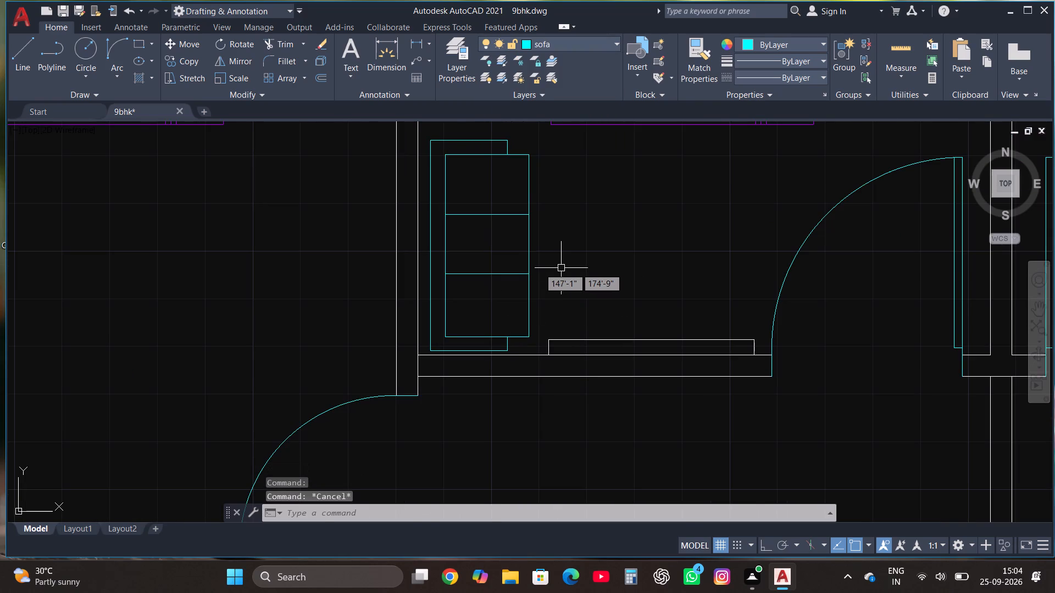
Assign the whole sofa in the top row's third bedroom, including its arms and back line, to the sofa layer.
{"action": "scroll", "coordinate": [518, 268], "scroll_direction": "down", "scroll_amount": 4}
{"action": "scroll", "coordinate": [700, 264], "scroll_direction": "up", "scroll_amount": 3}
{"action": "scroll", "coordinate": [582, 341], "scroll_direction": "up", "scroll_amount": 2}
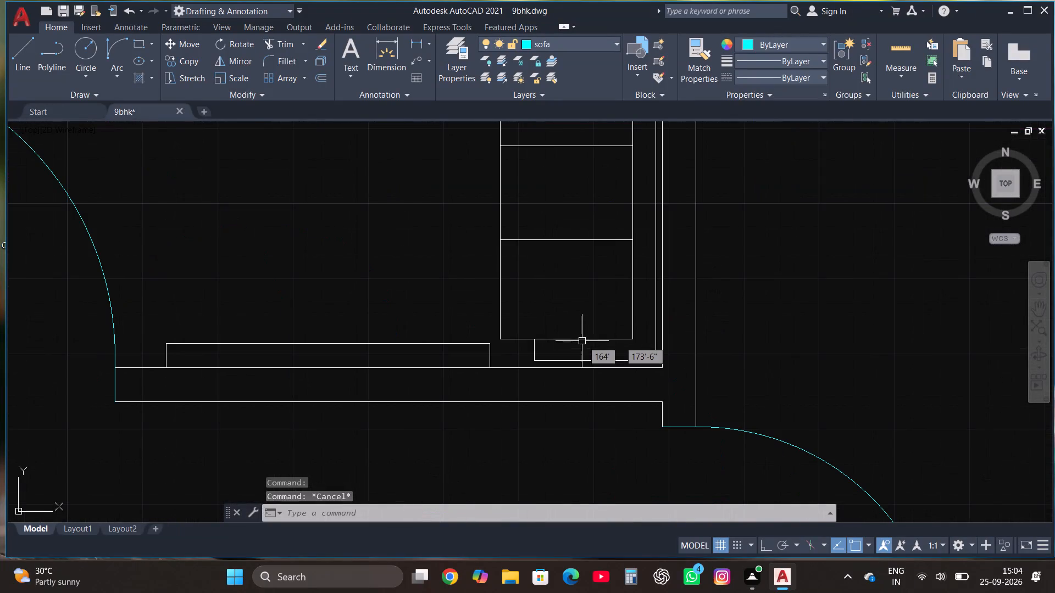
{"action": "left_click", "coordinate": [598, 362]}
{"action": "left_click", "coordinate": [606, 347]}
{"action": "scroll", "coordinate": [604, 341], "scroll_direction": "down", "scroll_amount": 2}
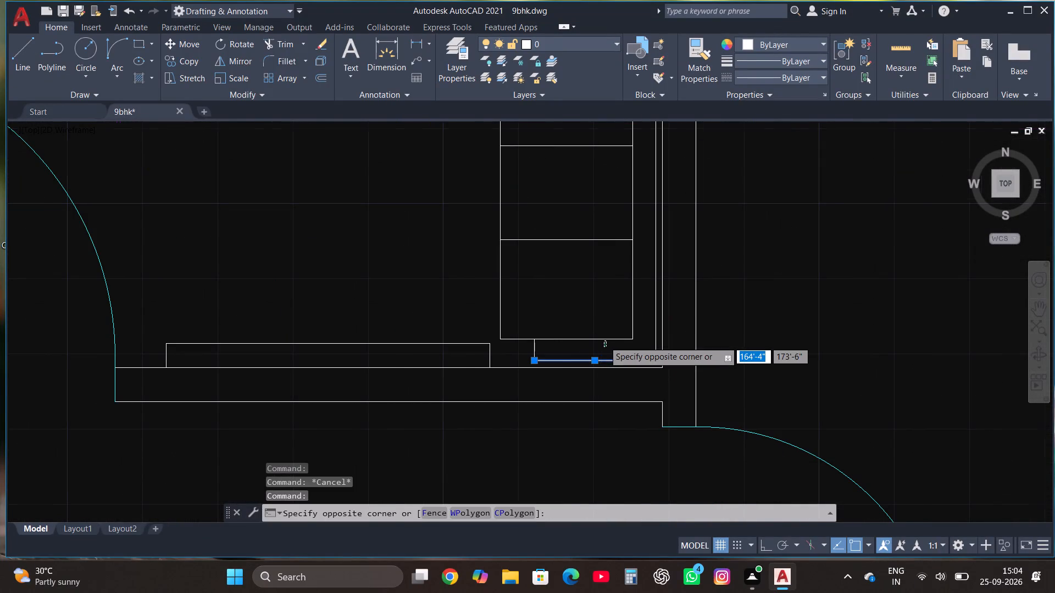
{"action": "left_click", "coordinate": [585, 217]}
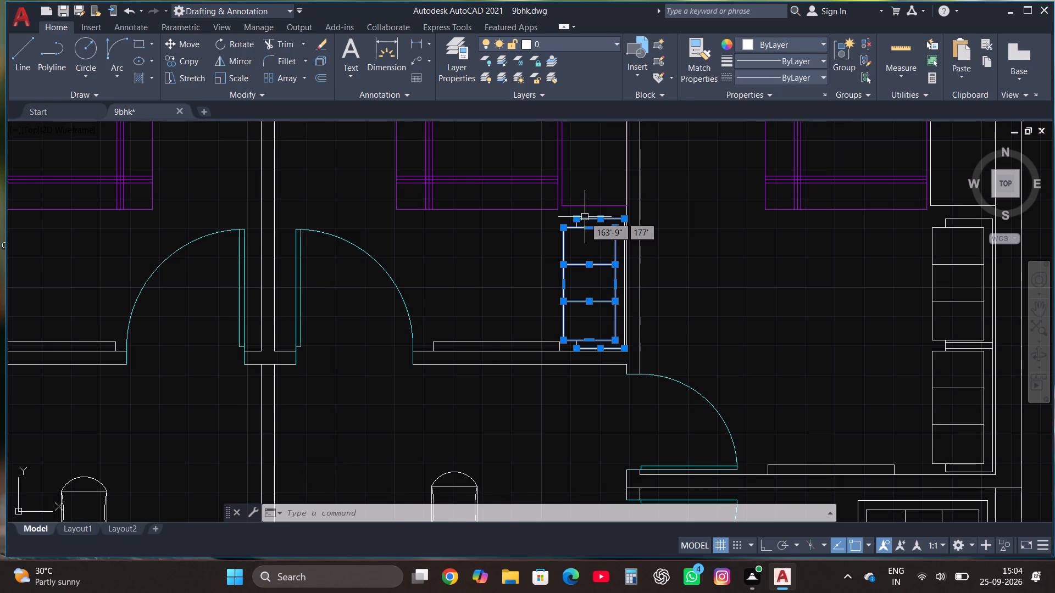
{"action": "scroll", "coordinate": [576, 359], "scroll_direction": "up", "scroll_amount": 3}
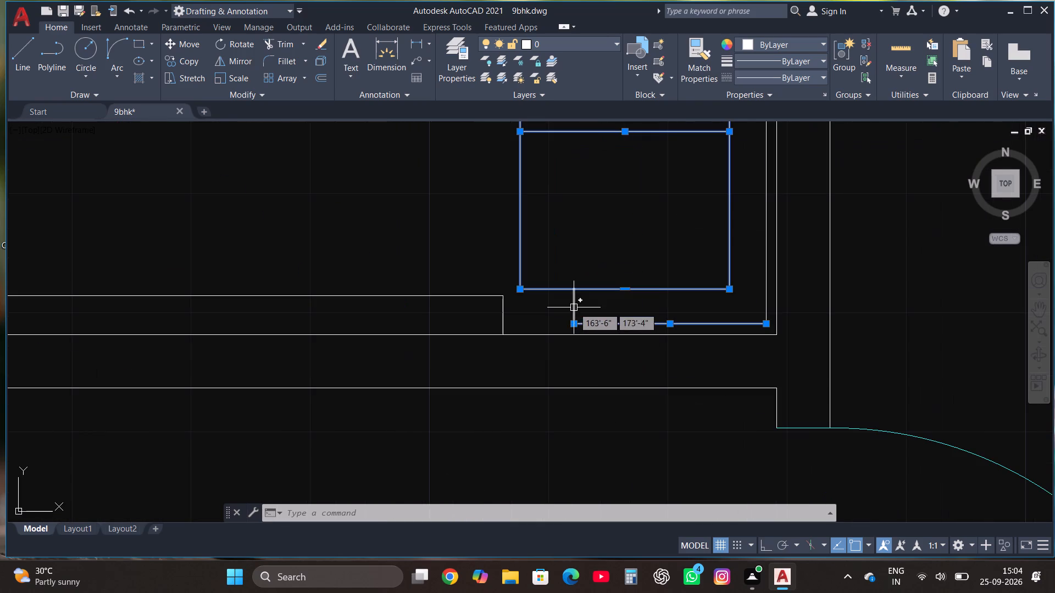
{"action": "left_click", "coordinate": [574, 307]}
{"action": "scroll", "coordinate": [584, 366], "scroll_direction": "down", "scroll_amount": 2}
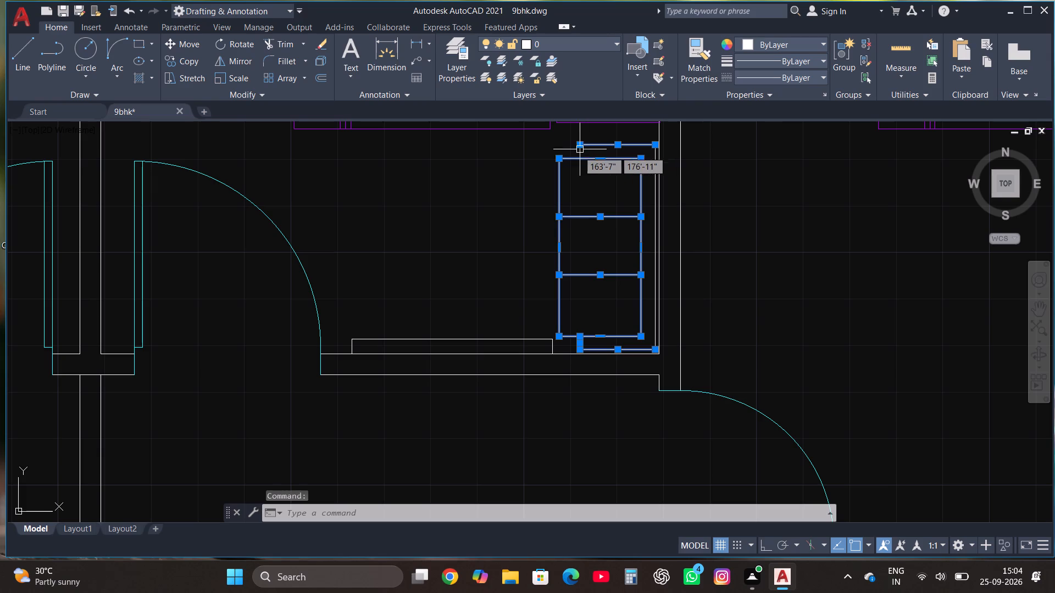
{"action": "left_click", "coordinate": [580, 155]}
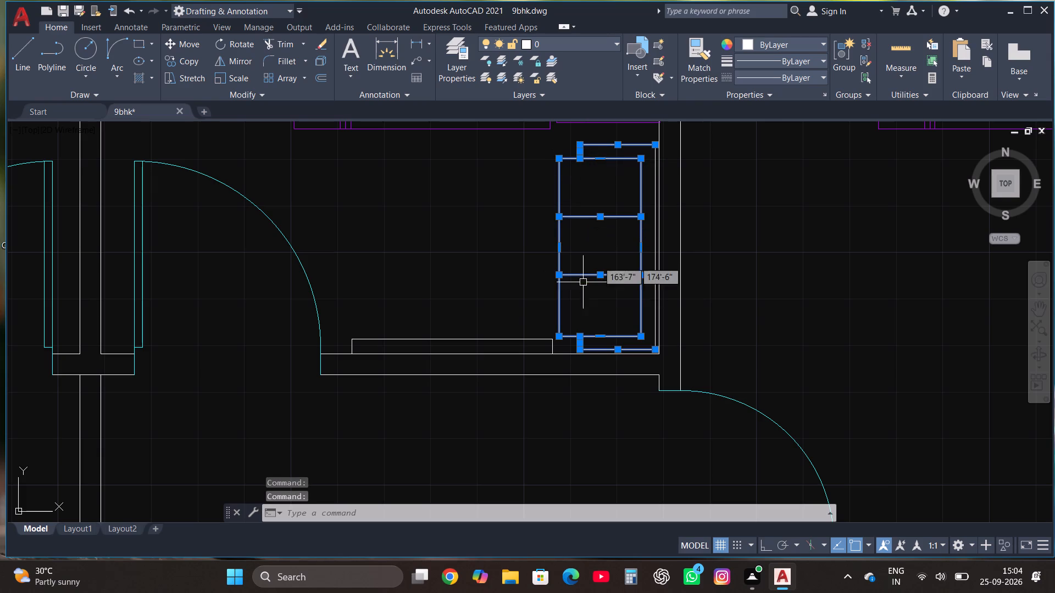
{"action": "left_click", "coordinate": [654, 230]}
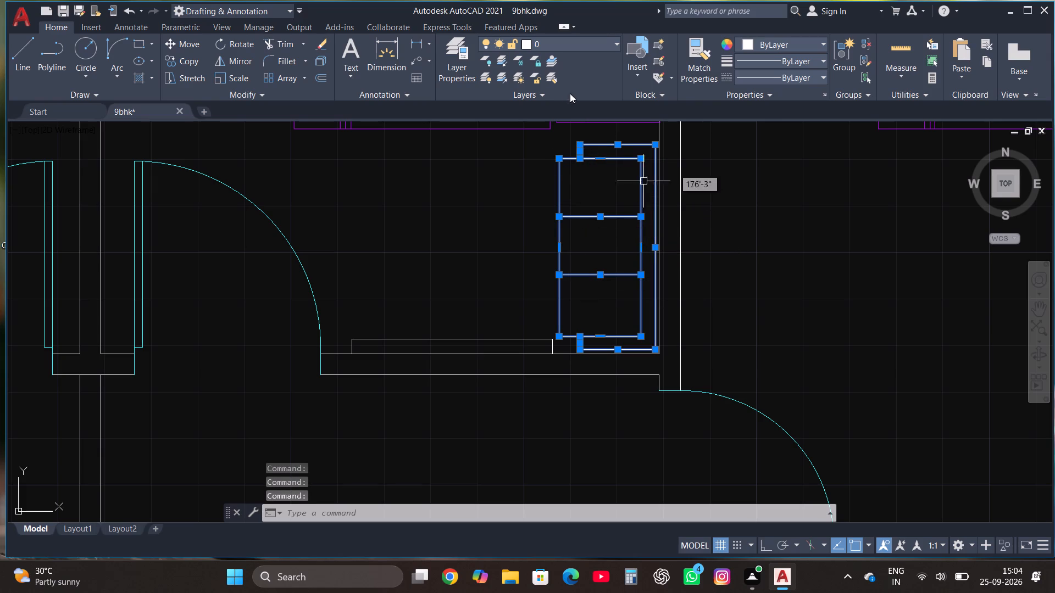
{"action": "left_click", "coordinate": [552, 44]}
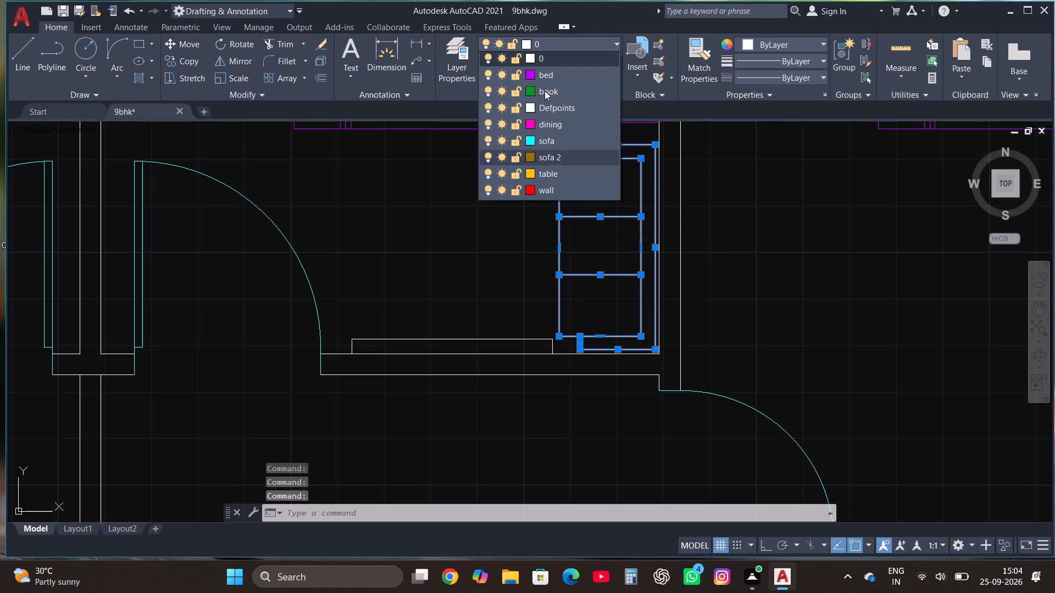
{"action": "left_click", "coordinate": [540, 144]}
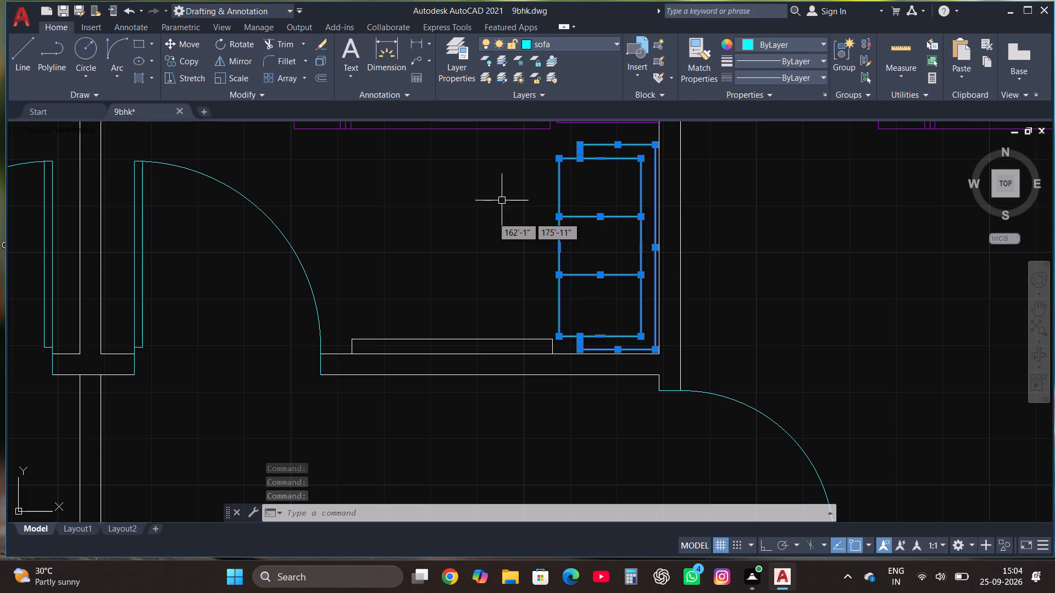
{"action": "key", "text": "Escape"}
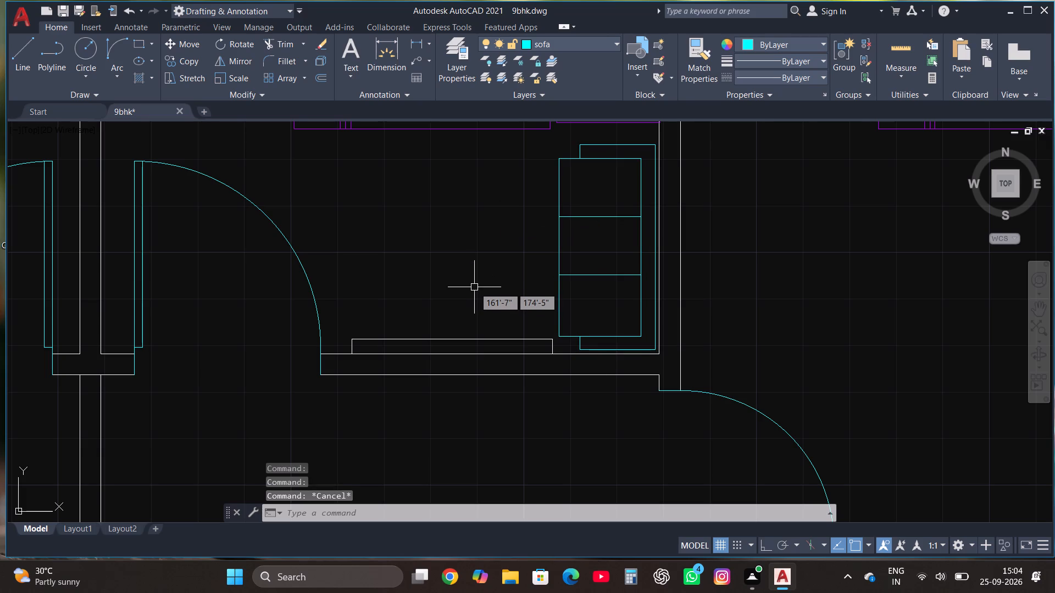
Assign both sofas along the east wall of the top row's fourth bedroom, back lines included, to the sofa layer.
{"action": "scroll", "coordinate": [553, 476], "scroll_direction": "down", "scroll_amount": 2}
{"action": "scroll", "coordinate": [603, 228], "scroll_direction": "down", "scroll_amount": 2}
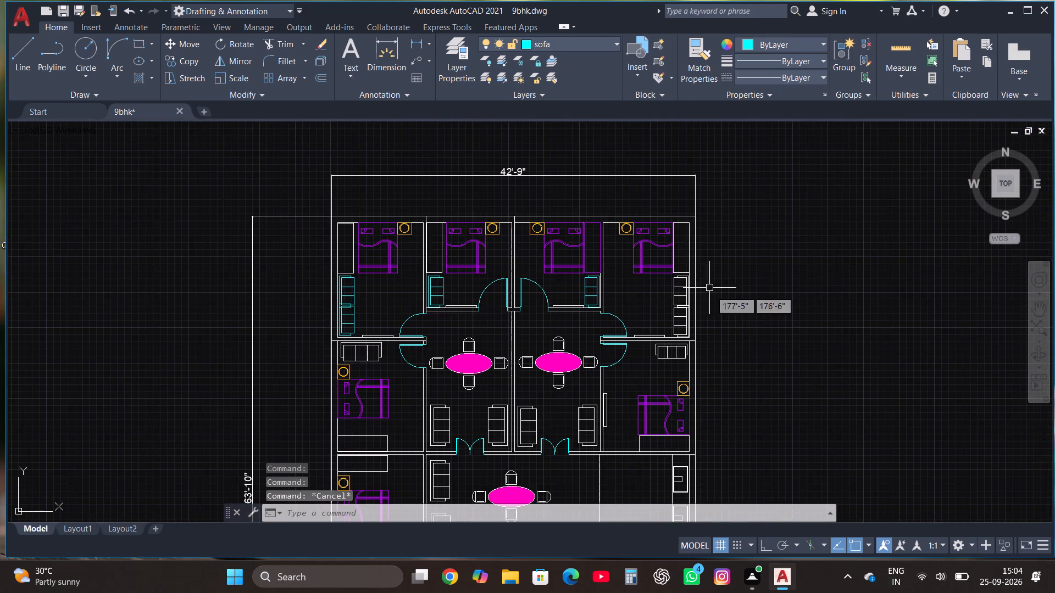
{"action": "scroll", "coordinate": [675, 319], "scroll_direction": "up", "scroll_amount": 3}
{"action": "scroll", "coordinate": [709, 388], "scroll_direction": "up", "scroll_amount": 3}
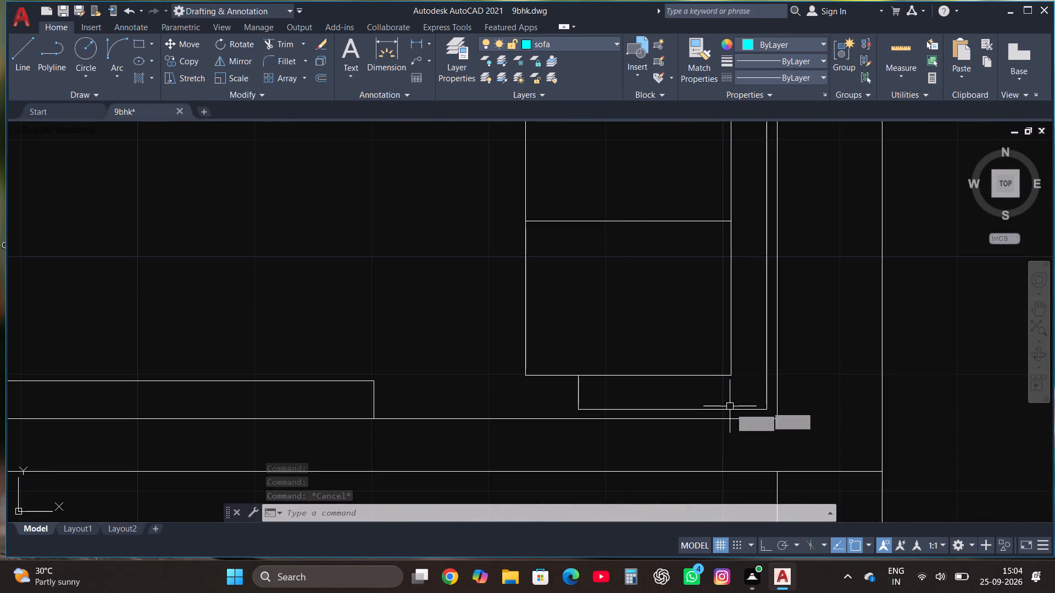
{"action": "left_click", "coordinate": [737, 411]}
{"action": "left_click", "coordinate": [737, 397]}
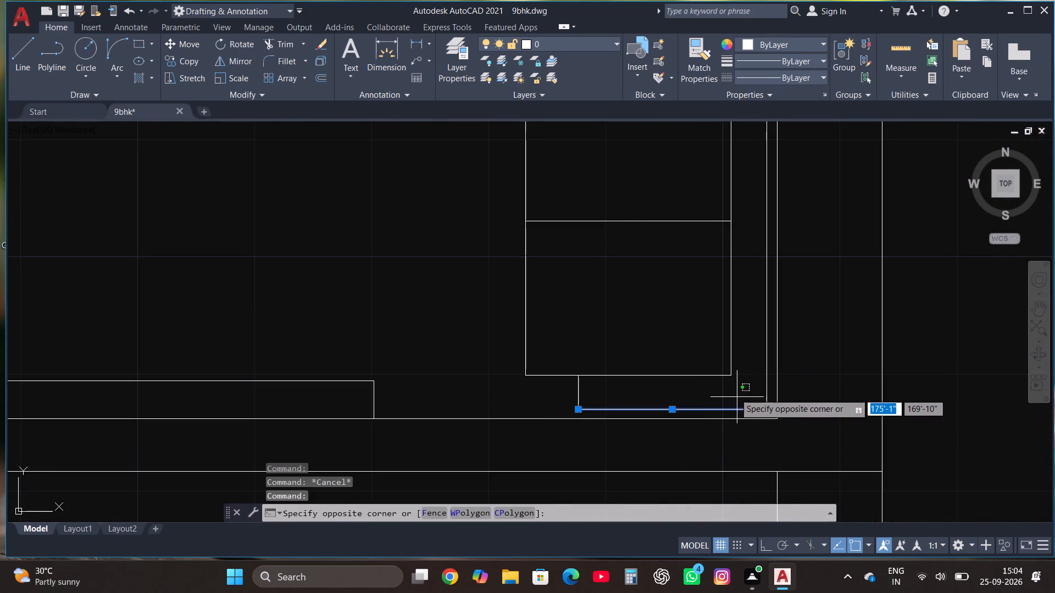
{"action": "scroll", "coordinate": [734, 392], "scroll_direction": "down", "scroll_amount": 2}
{"action": "scroll", "coordinate": [691, 314], "scroll_direction": "down", "scroll_amount": 2}
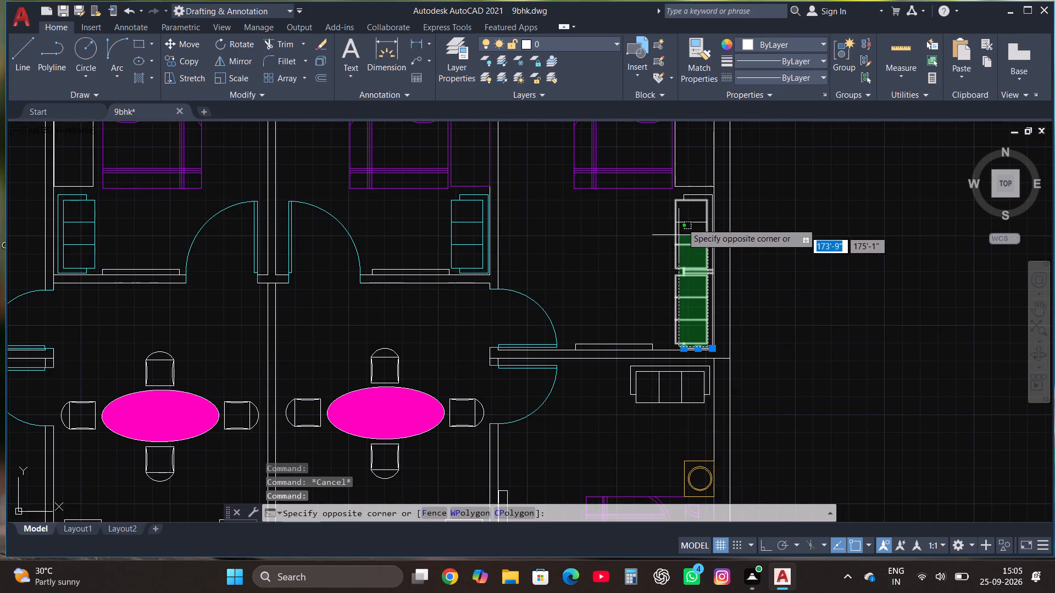
{"action": "left_click", "coordinate": [669, 194]}
{"action": "scroll", "coordinate": [712, 204], "scroll_direction": "up", "scroll_amount": 2}
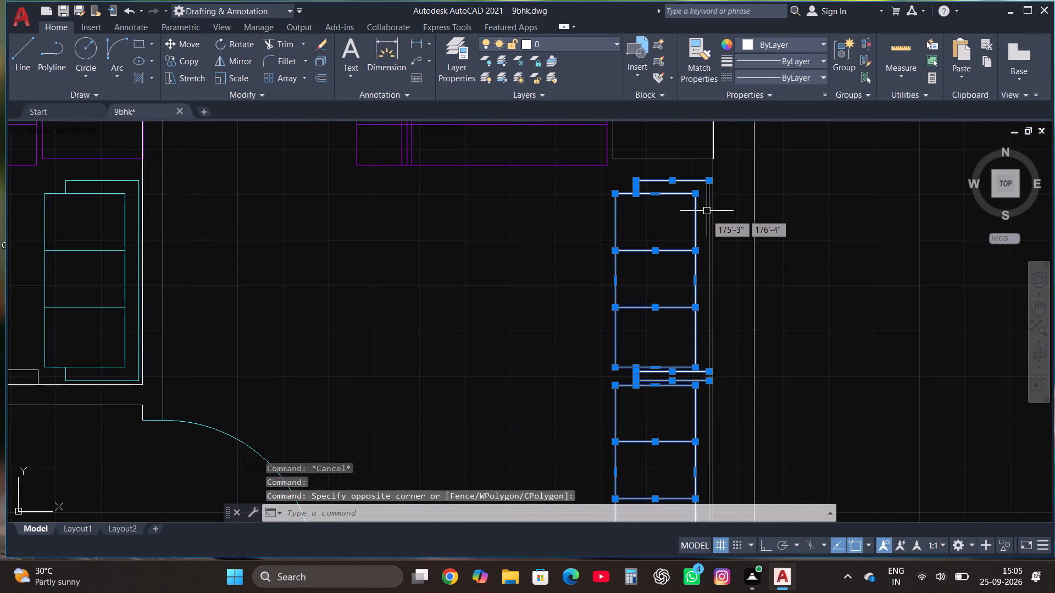
{"action": "left_click", "coordinate": [709, 221]}
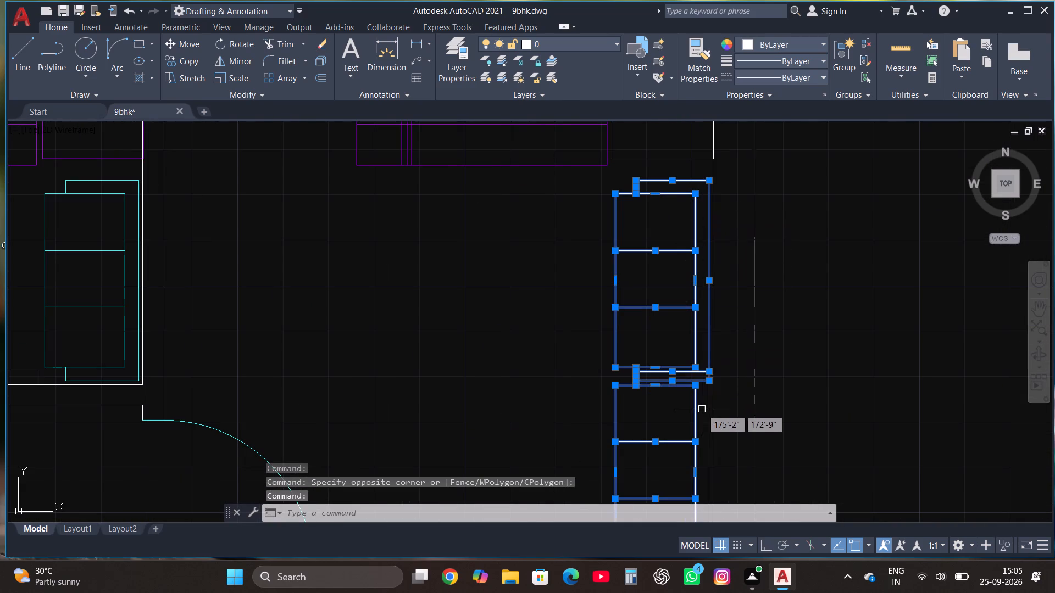
{"action": "left_click", "coordinate": [707, 416]}
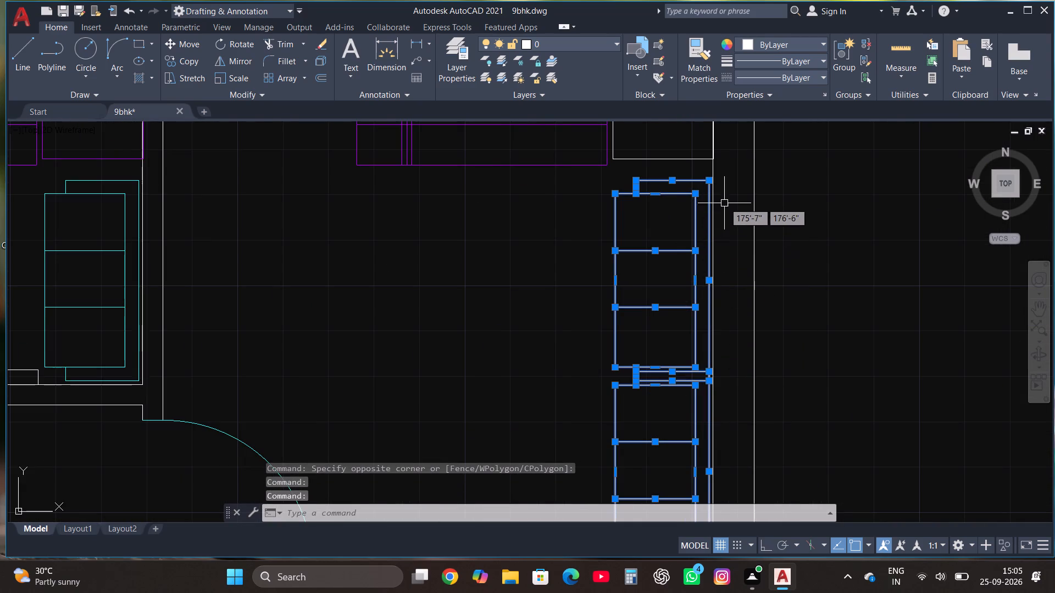
{"action": "scroll", "coordinate": [724, 206], "scroll_direction": "down", "scroll_amount": 2}
{"action": "scroll", "coordinate": [682, 350], "scroll_direction": "up", "scroll_amount": 3}
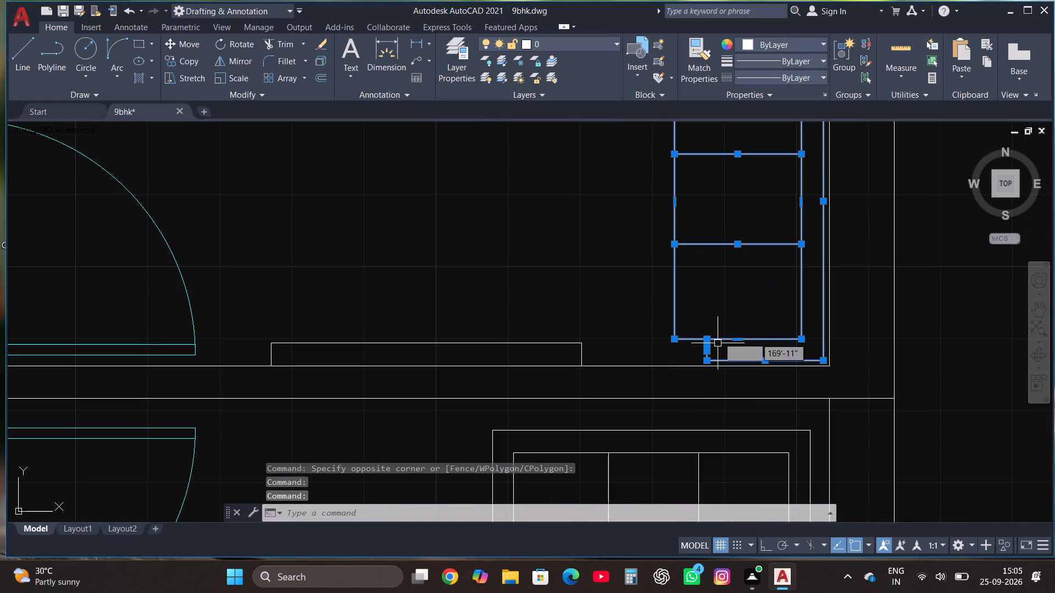
{"action": "left_click", "coordinate": [574, 43]}
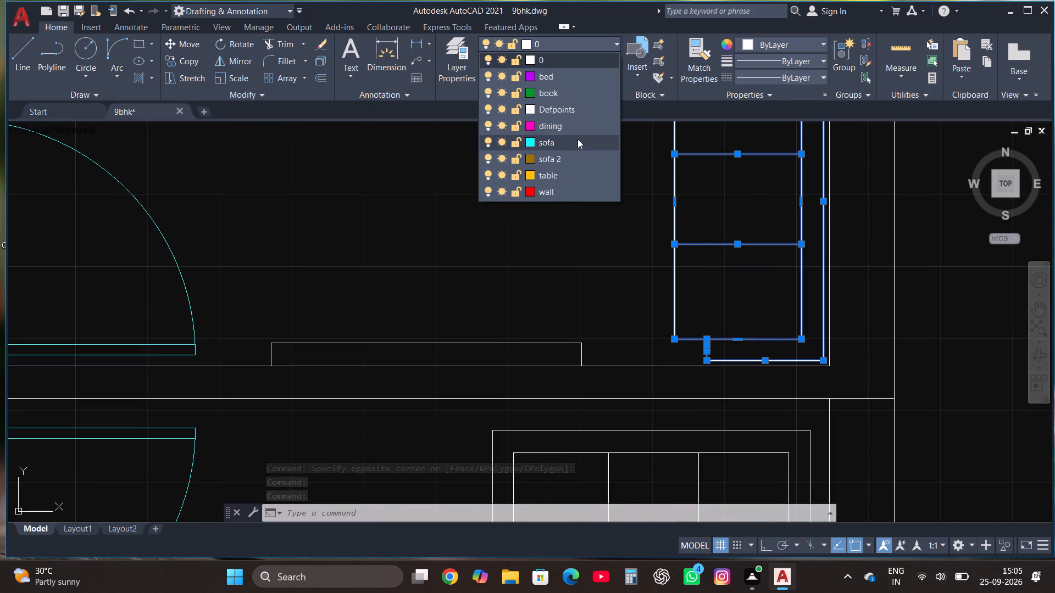
{"action": "left_click", "coordinate": [572, 139]}
{"action": "key", "text": "Escape"}
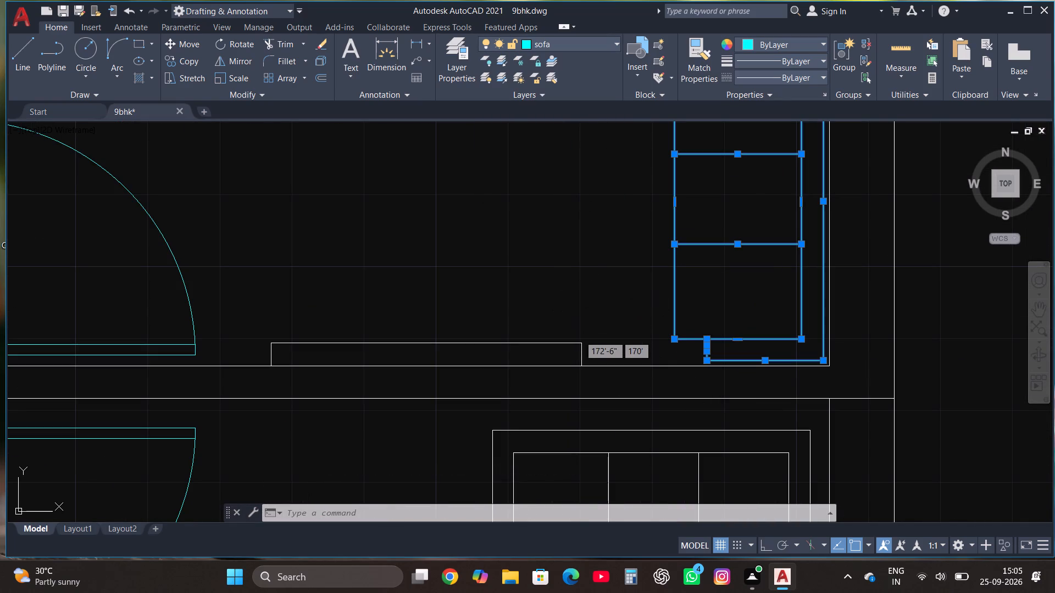
Assign the three-seat sofa at the north end of the east bedroom, below the top row, to the sofa layer.
{"action": "scroll", "coordinate": [575, 346], "scroll_direction": "down", "scroll_amount": 3}
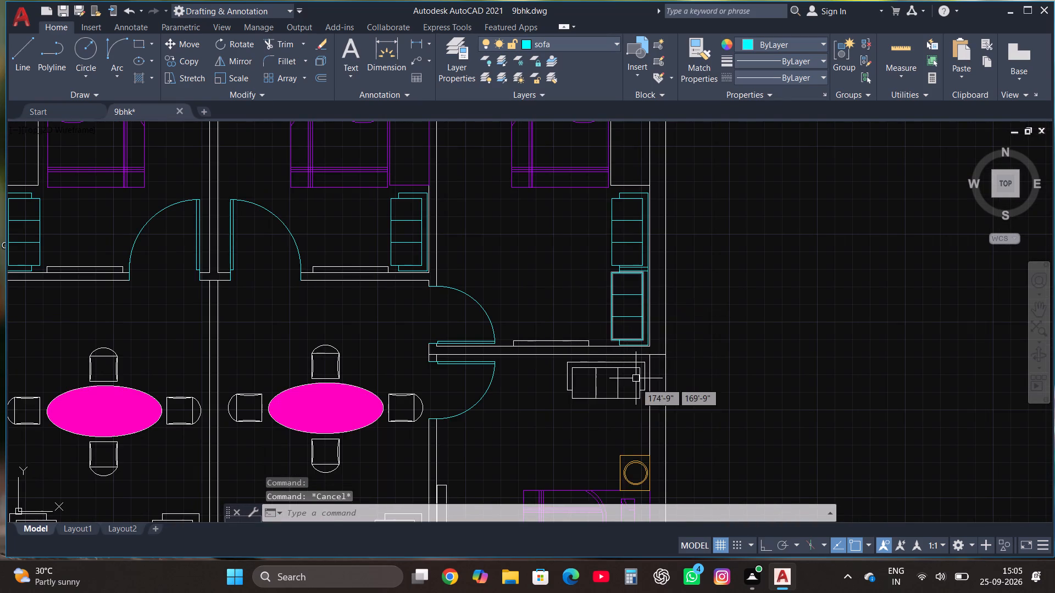
{"action": "scroll", "coordinate": [641, 396], "scroll_direction": "up", "scroll_amount": 2}
{"action": "left_click", "coordinate": [645, 406]}
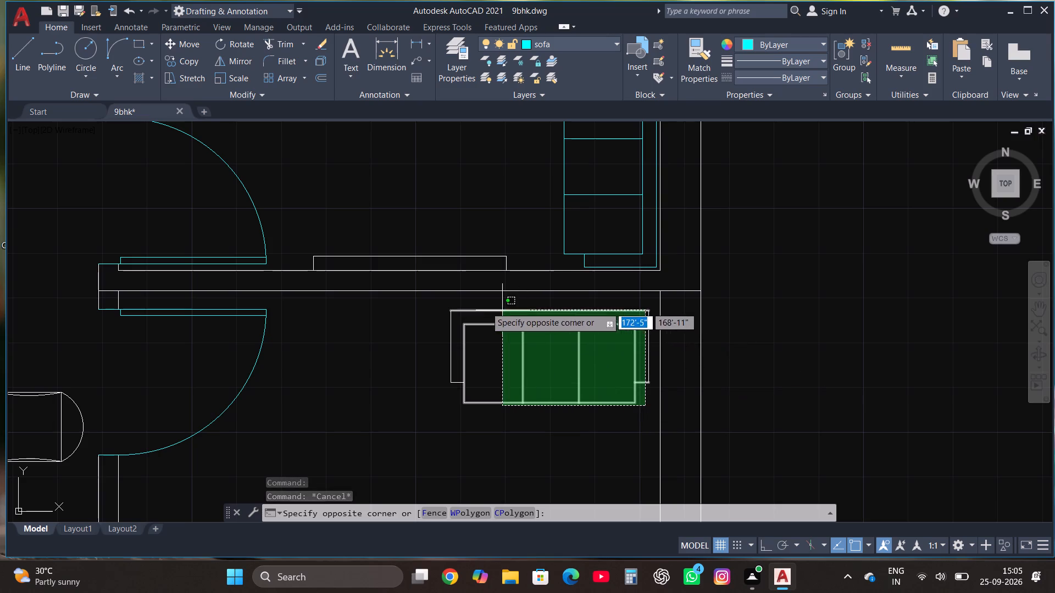
{"action": "left_click", "coordinate": [438, 310]}
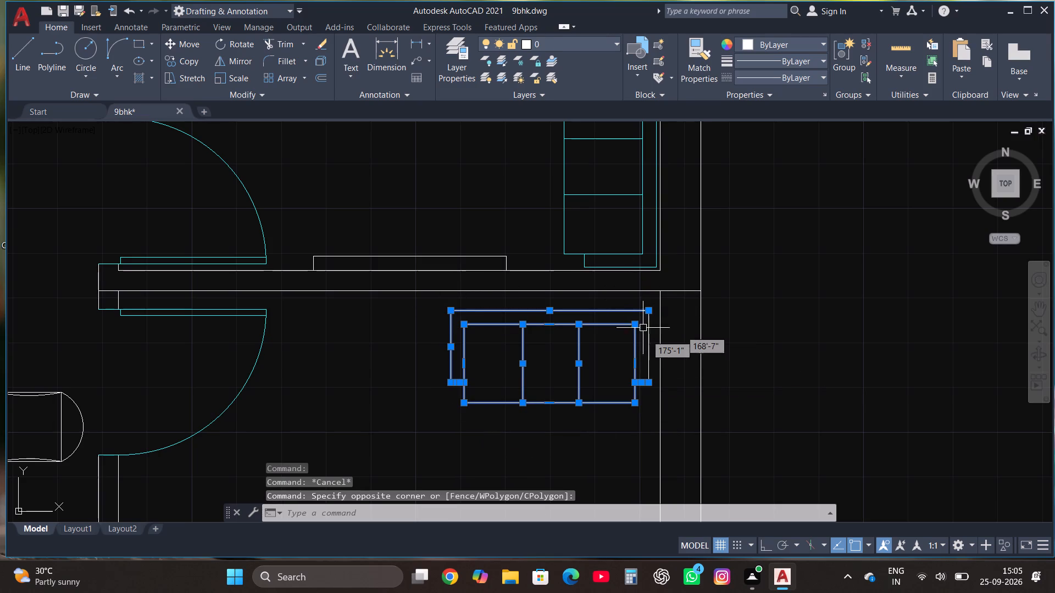
{"action": "left_click", "coordinate": [645, 343]}
{"action": "left_click", "coordinate": [546, 43]}
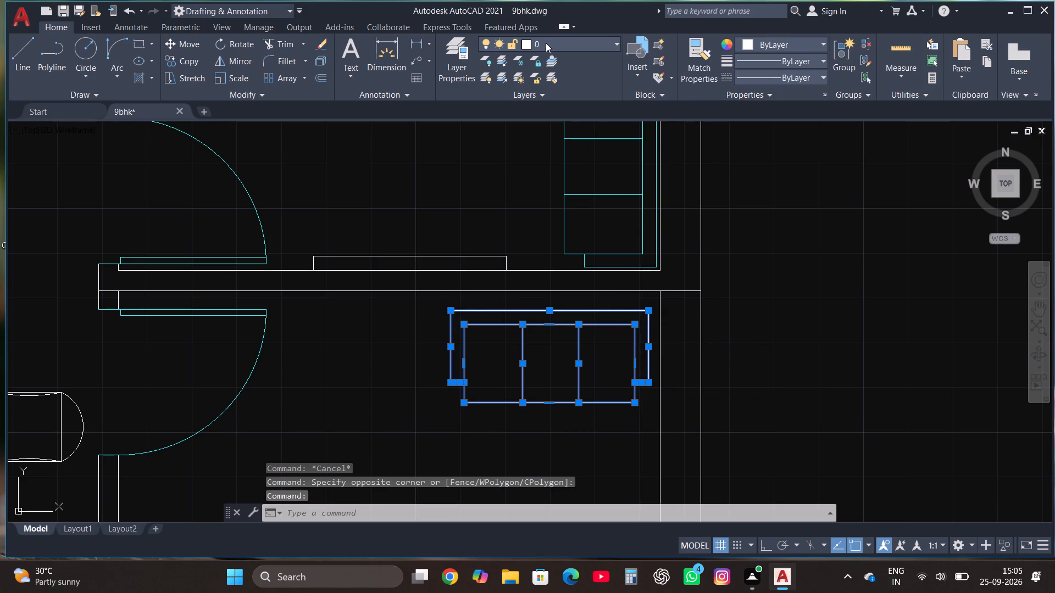
{"action": "left_click", "coordinate": [541, 140]}
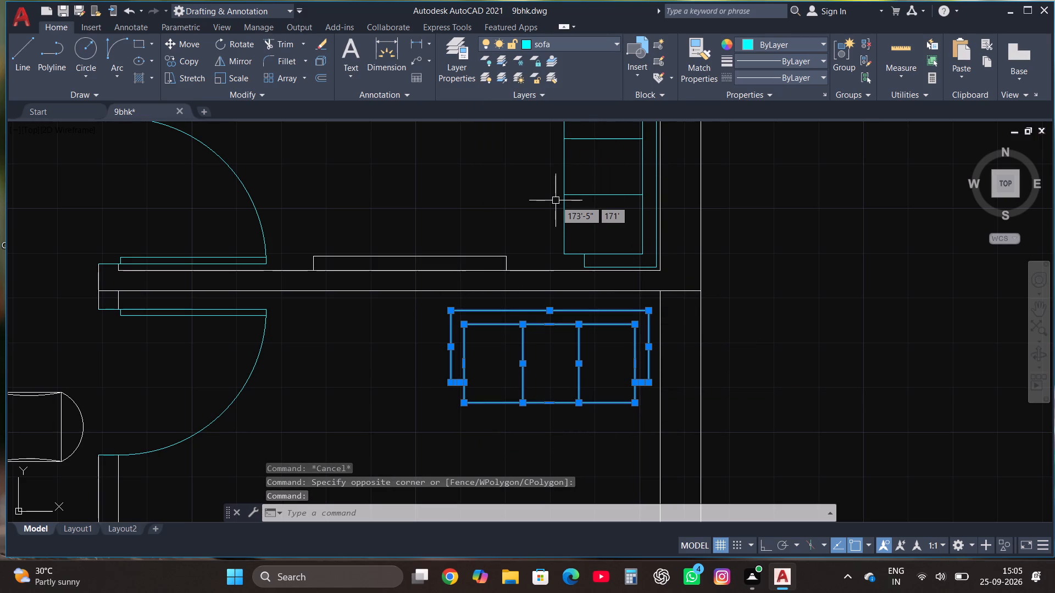
{"action": "key", "text": "Escape"}
{"action": "scroll", "coordinate": [567, 249], "scroll_direction": "down", "scroll_amount": 5}
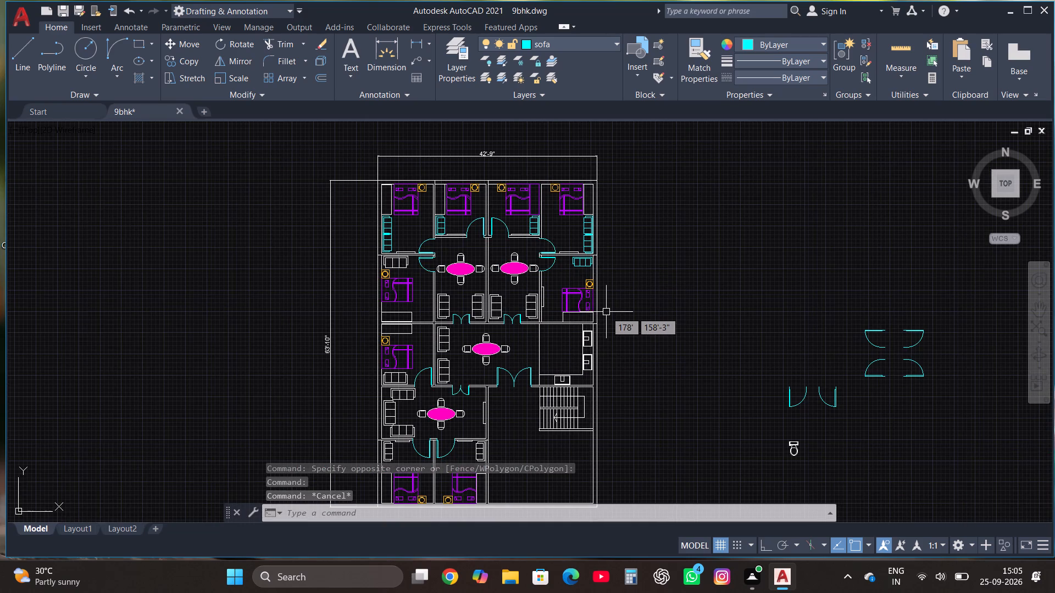
Assign the three-seat sofas in both bottom-row bedrooms, including their arms and back lines, to the sofa layer.
{"action": "scroll", "coordinate": [619, 283], "scroll_direction": "down", "scroll_amount": 1}
{"action": "scroll", "coordinate": [521, 385], "scroll_direction": "up", "scroll_amount": 4}
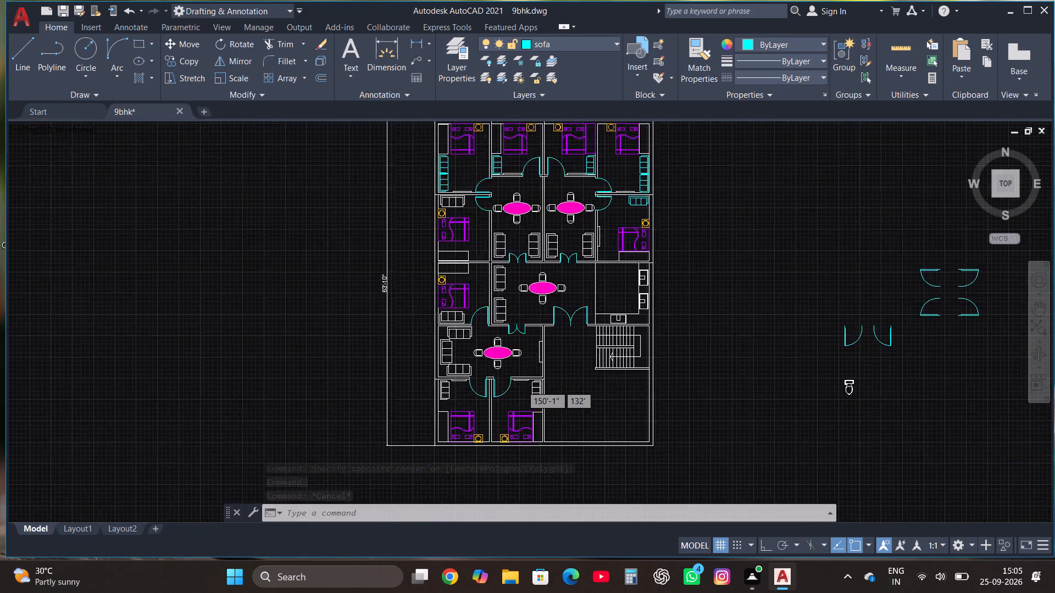
{"action": "scroll", "coordinate": [551, 424], "scroll_direction": "up", "scroll_amount": 3}
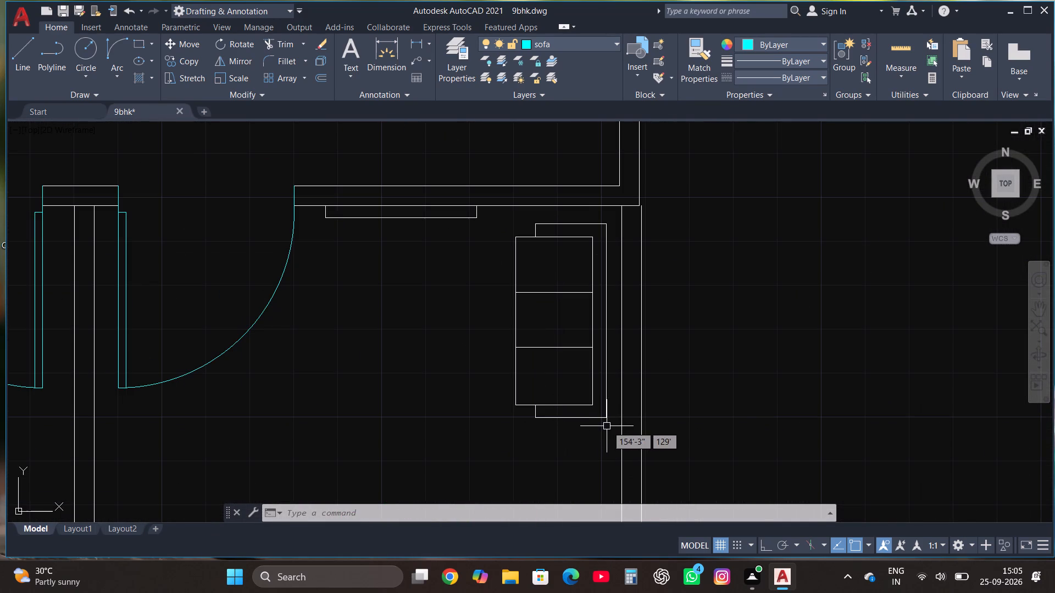
{"action": "left_click", "coordinate": [607, 426]}
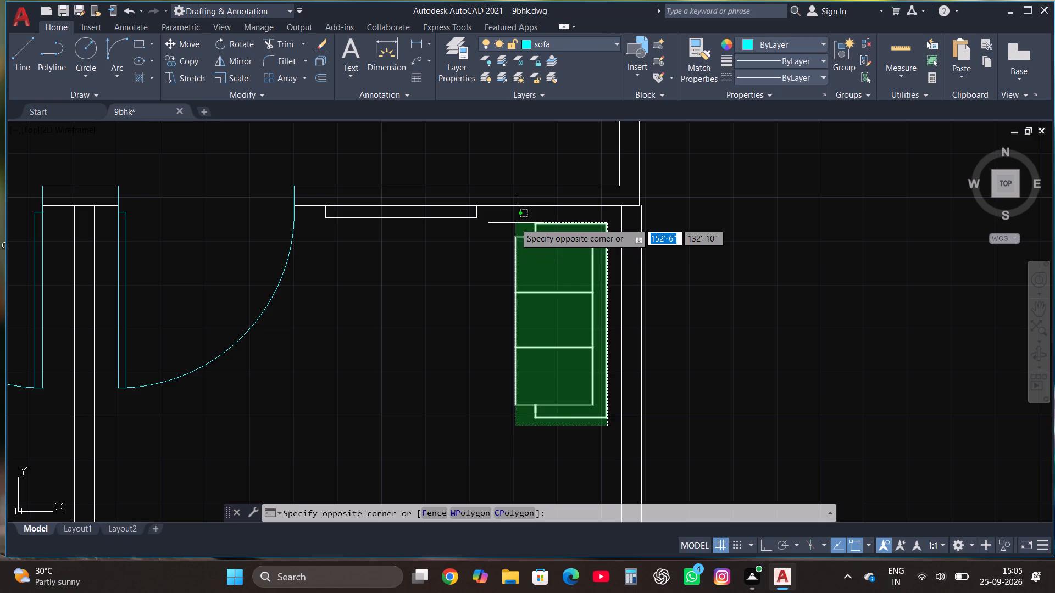
{"action": "left_click", "coordinate": [515, 223]}
{"action": "scroll", "coordinate": [774, 234], "scroll_direction": "down", "scroll_amount": 3}
{"action": "scroll", "coordinate": [467, 268], "scroll_direction": "up", "scroll_amount": 3}
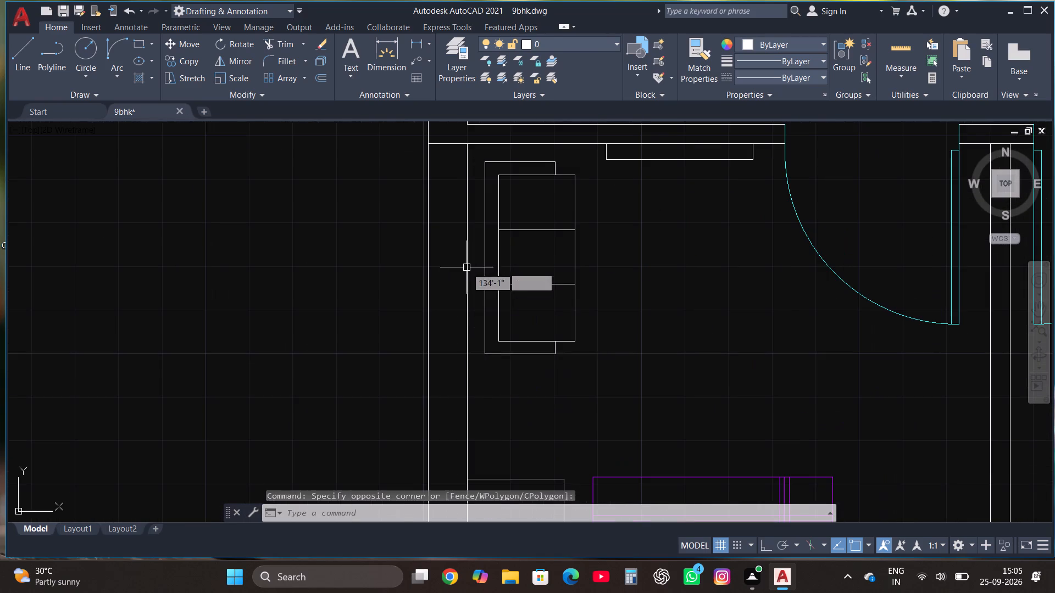
{"action": "left_click", "coordinate": [581, 372]}
{"action": "scroll", "coordinate": [576, 366], "scroll_direction": "down", "scroll_amount": 1}
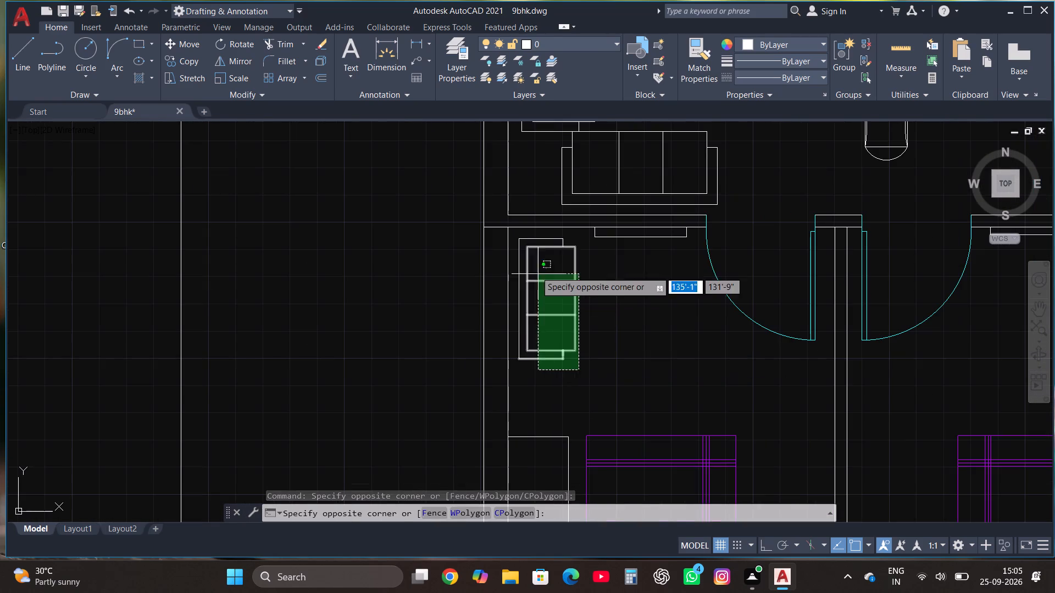
{"action": "left_click", "coordinate": [516, 234]}
{"action": "scroll", "coordinate": [563, 342], "scroll_direction": "down", "scroll_amount": 2}
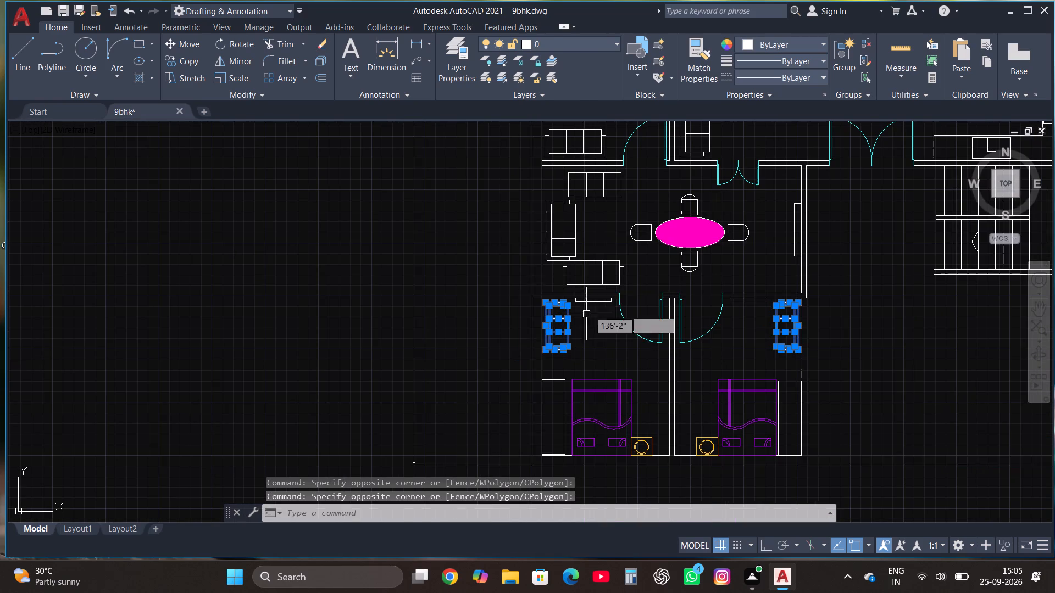
{"action": "left_click", "coordinate": [608, 41]}
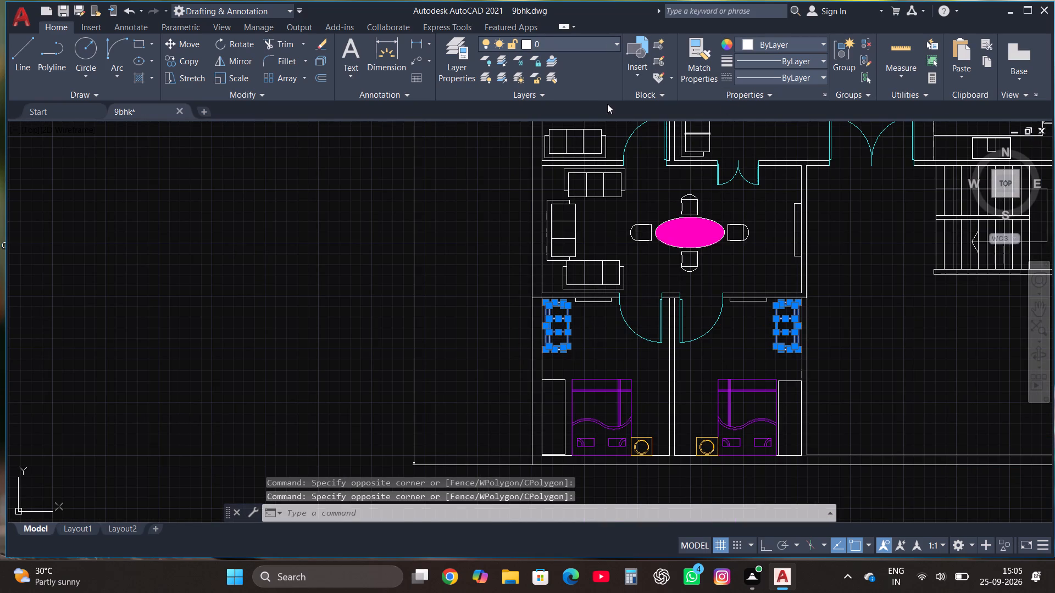
{"action": "left_click", "coordinate": [585, 145]}
{"action": "scroll", "coordinate": [584, 309], "scroll_direction": "down", "scroll_amount": 2}
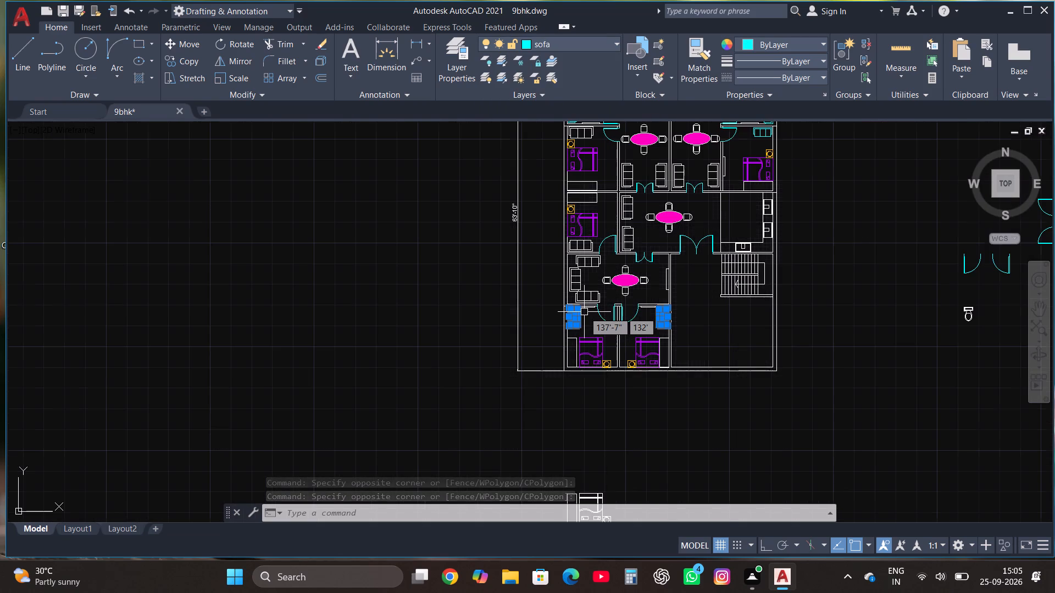
{"action": "key", "text": "Escape"}
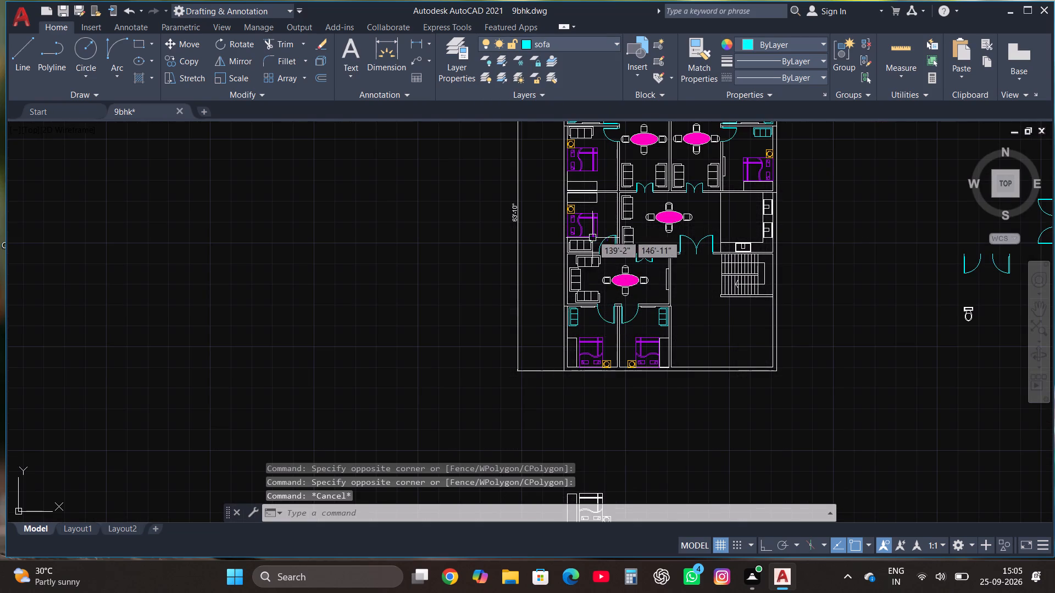
Assign the three-seat sofas in the two west-side bedrooms between the top and bottom rows to the sofa layer.
{"action": "scroll", "coordinate": [591, 227], "scroll_direction": "up", "scroll_amount": 5}
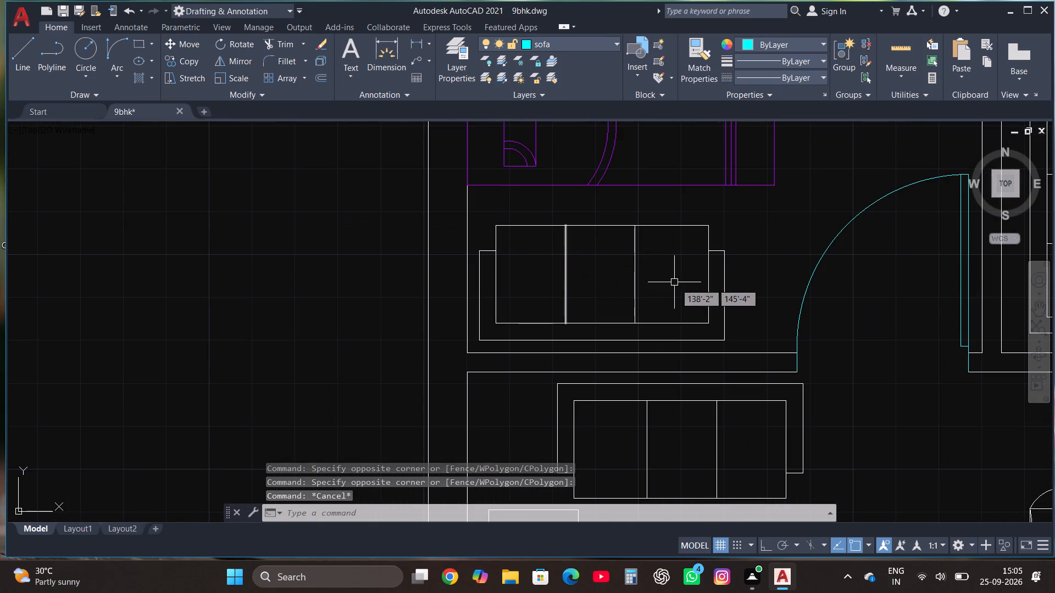
{"action": "left_click", "coordinate": [734, 343]}
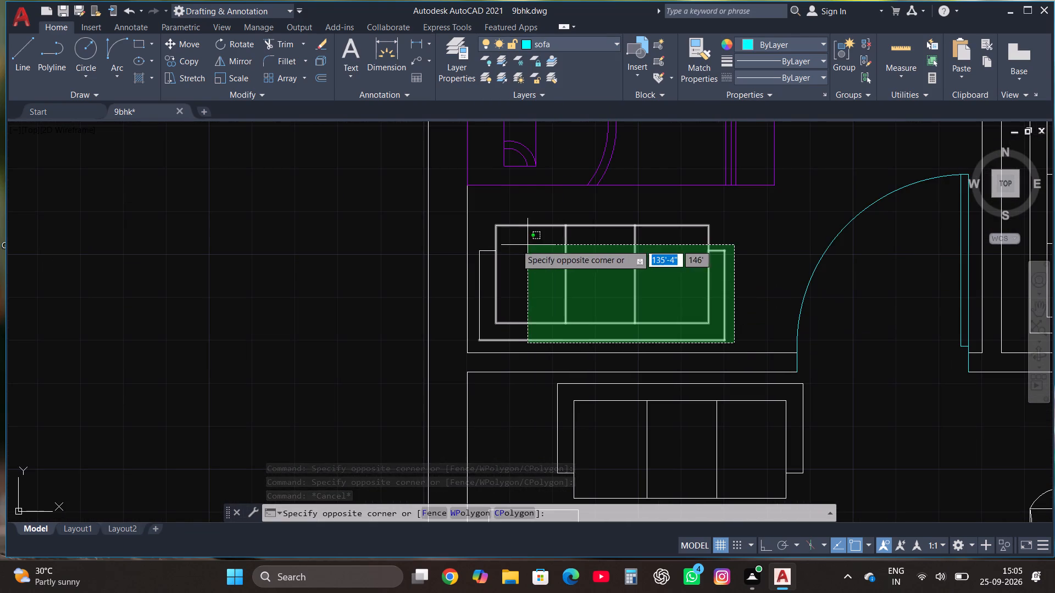
{"action": "left_click", "coordinate": [472, 216]}
{"action": "scroll", "coordinate": [492, 320], "scroll_direction": "down", "scroll_amount": 3}
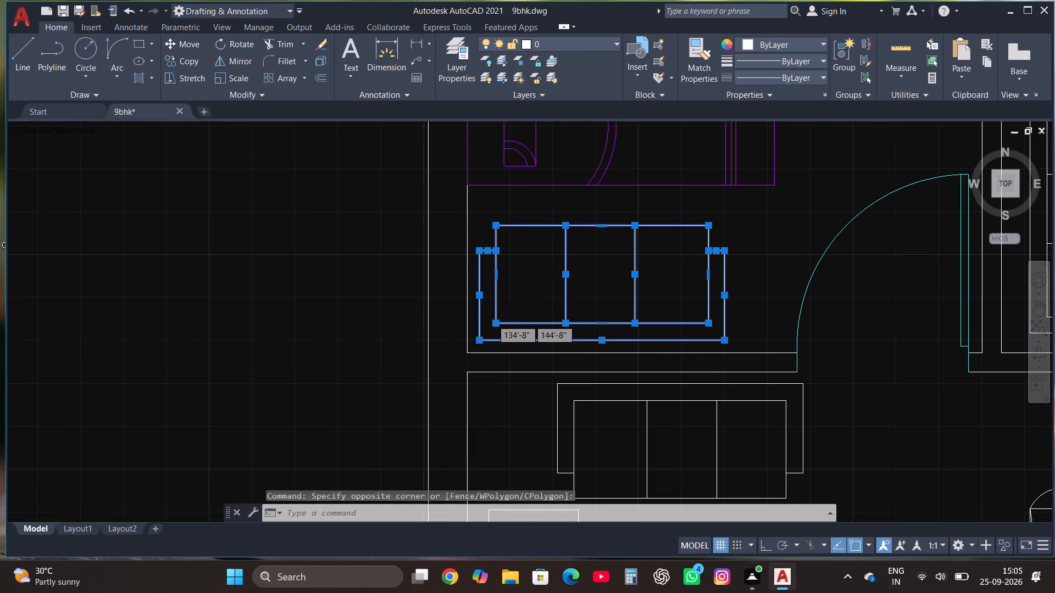
{"action": "scroll", "coordinate": [493, 327], "scroll_direction": "down", "scroll_amount": 1}
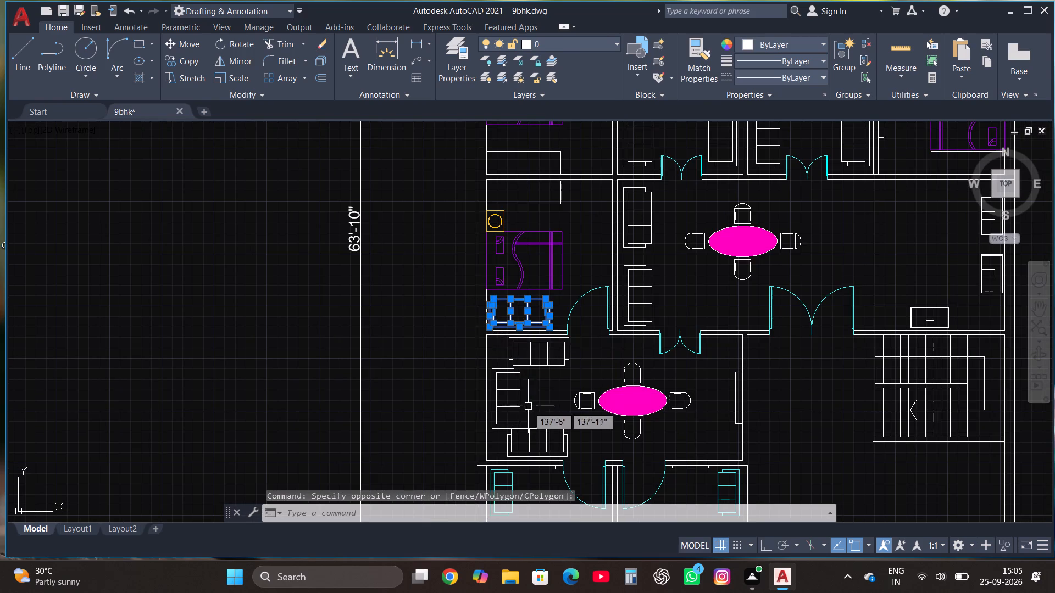
{"action": "scroll", "coordinate": [528, 407], "scroll_direction": "down", "scroll_amount": 2}
{"action": "scroll", "coordinate": [515, 241], "scroll_direction": "up", "scroll_amount": 4}
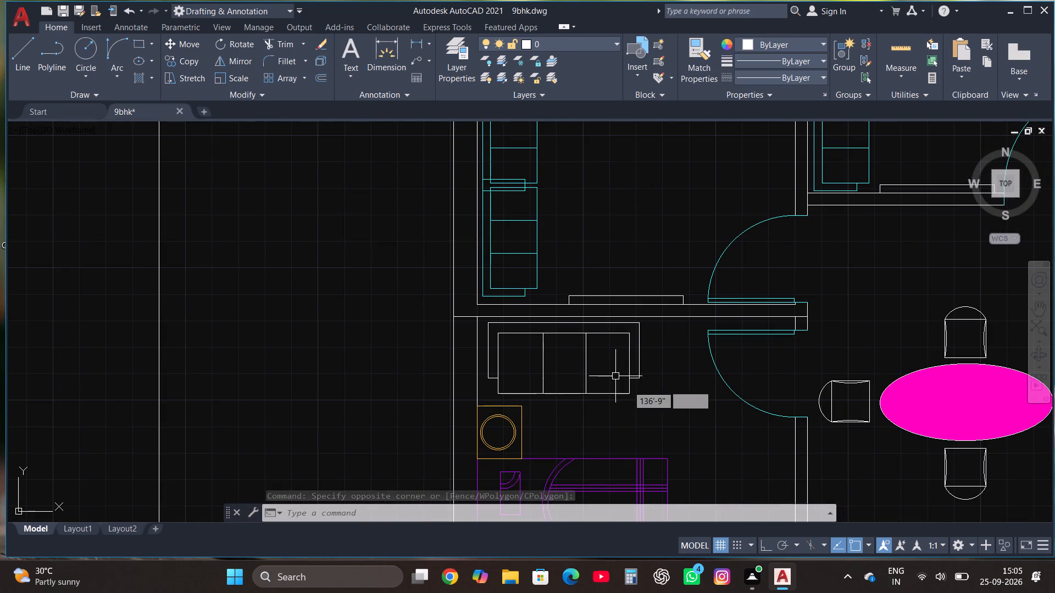
{"action": "left_click", "coordinate": [652, 394]}
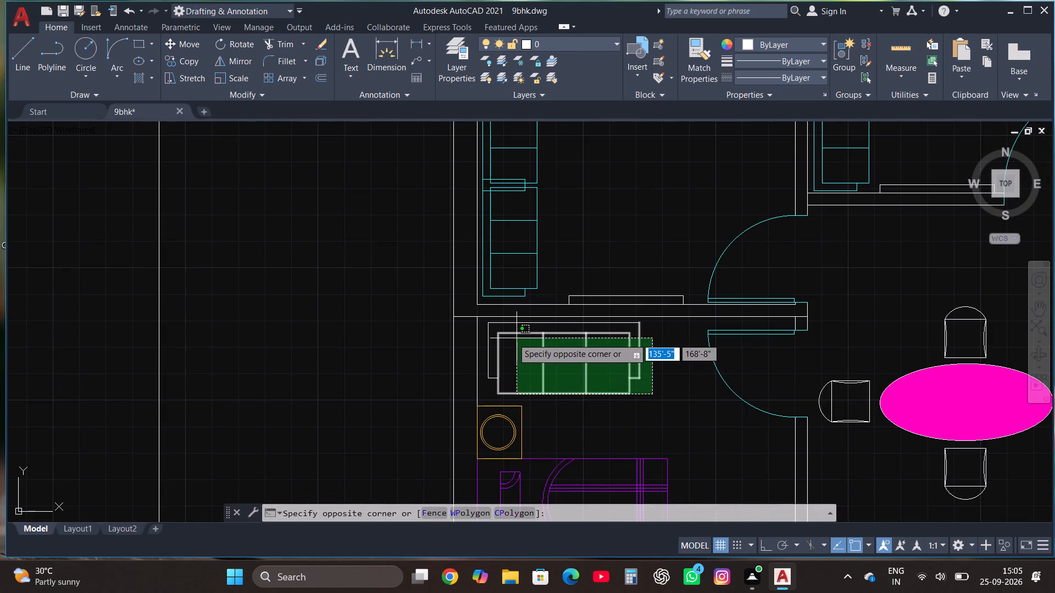
{"action": "left_click", "coordinate": [487, 321]}
{"action": "left_click", "coordinate": [553, 45]}
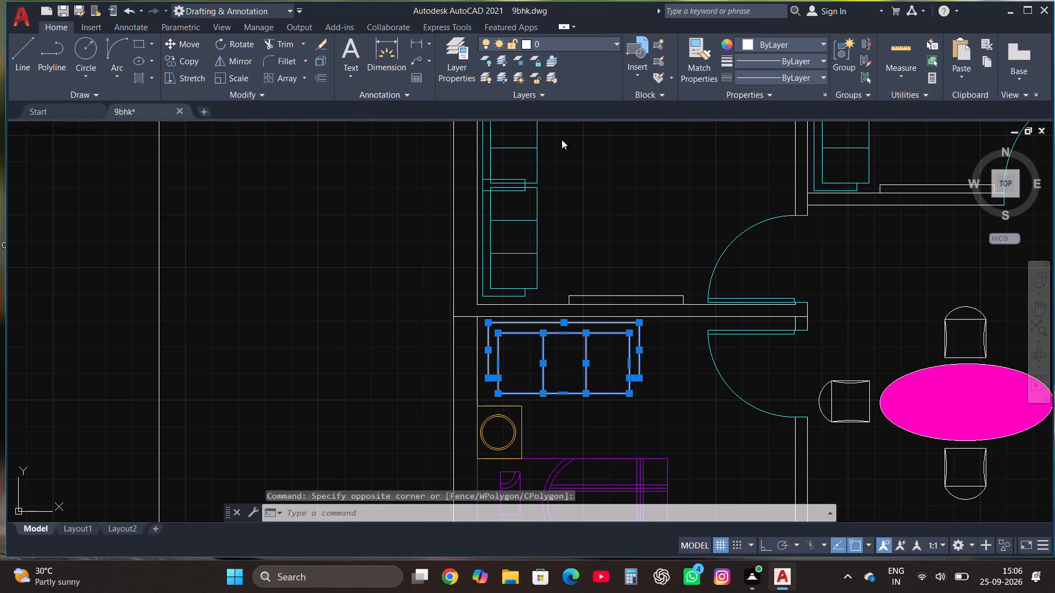
{"action": "left_click", "coordinate": [557, 142]}
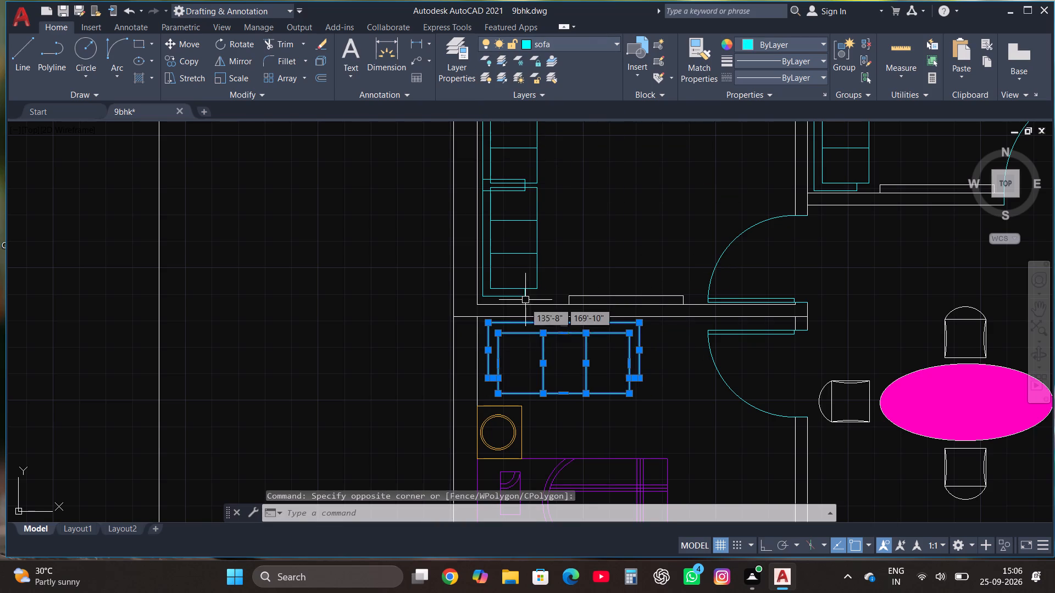
{"action": "key", "text": "Escape"}
Assign both three-seat sofas along the west wall of the central dining hall to the sofa 2 layer.
{"action": "scroll", "coordinate": [581, 342], "scroll_direction": "down", "scroll_amount": 4}
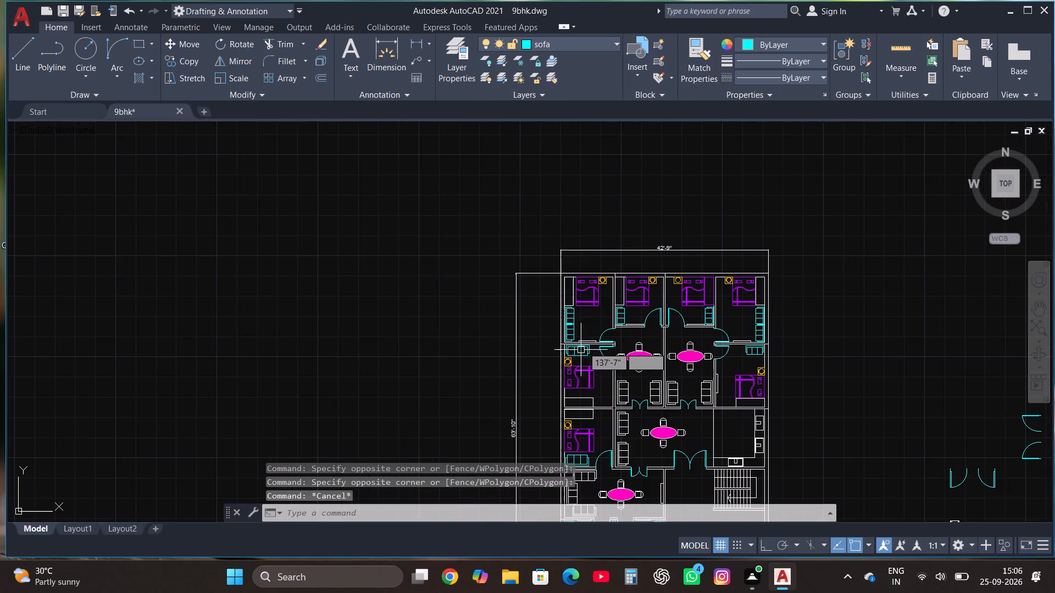
{"action": "scroll", "coordinate": [641, 336], "scroll_direction": "up", "scroll_amount": 2}
{"action": "scroll", "coordinate": [562, 194], "scroll_direction": "down", "scroll_amount": 1}
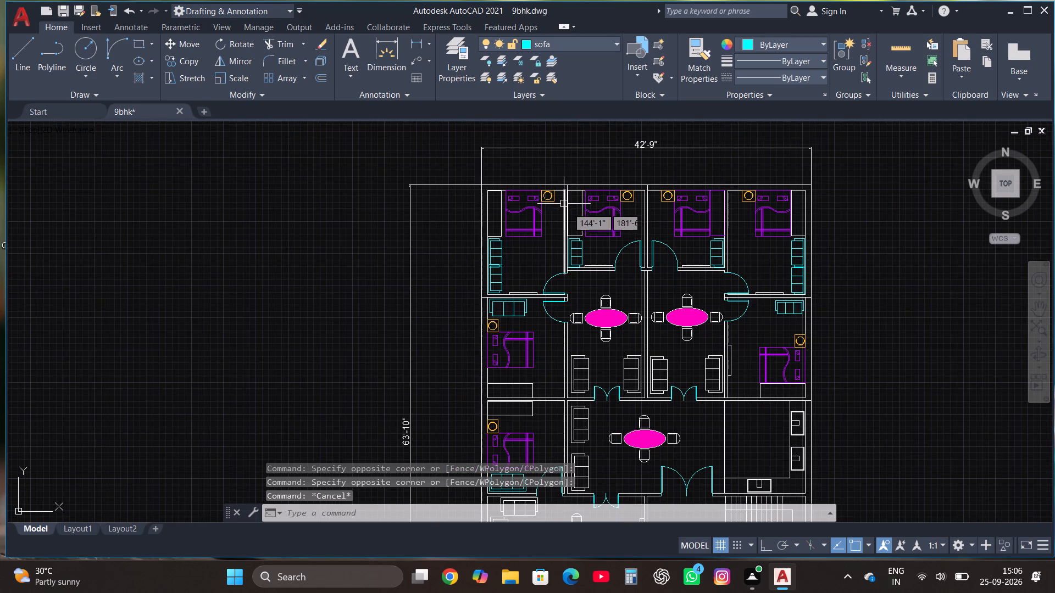
{"action": "scroll", "coordinate": [580, 231], "scroll_direction": "down", "scroll_amount": 1}
{"action": "scroll", "coordinate": [599, 348], "scroll_direction": "down", "scroll_amount": 2}
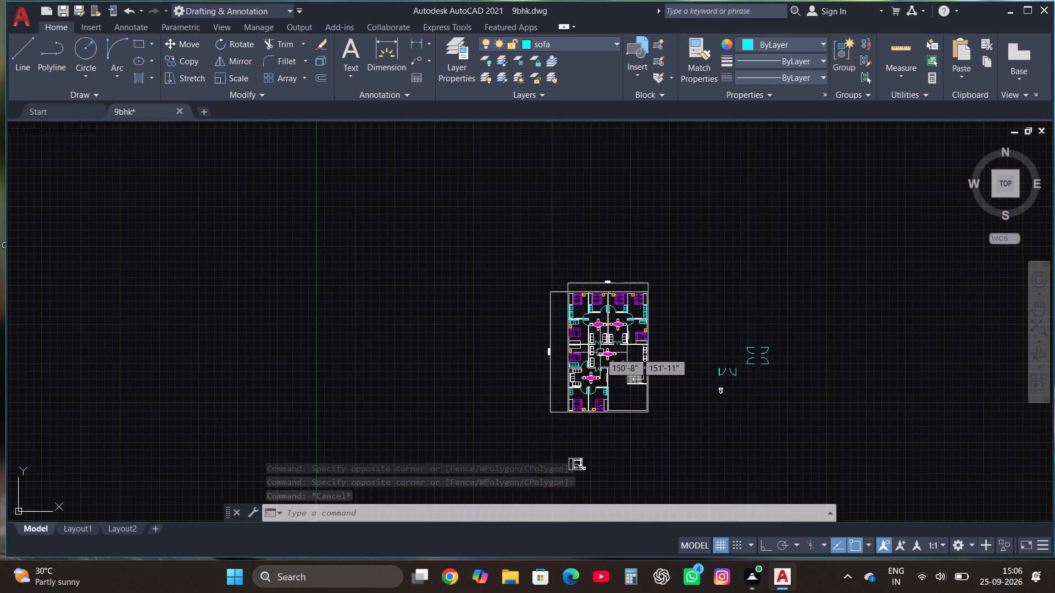
{"action": "scroll", "coordinate": [594, 389], "scroll_direction": "up", "scroll_amount": 3}
{"action": "scroll", "coordinate": [601, 227], "scroll_direction": "up", "scroll_amount": 2}
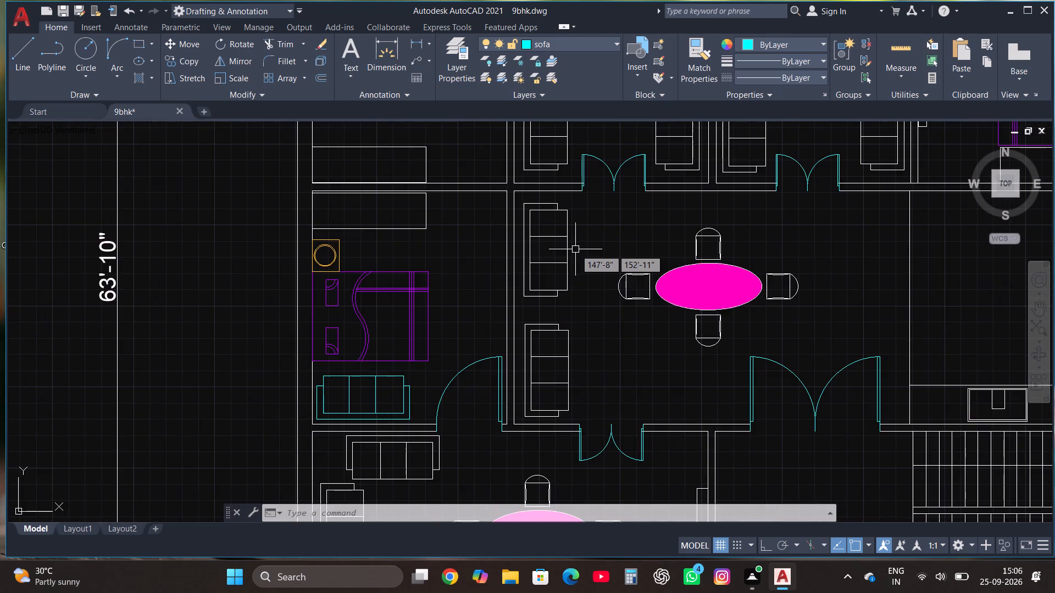
{"action": "scroll", "coordinate": [574, 249], "scroll_direction": "up", "scroll_amount": 1}
{"action": "left_click", "coordinate": [576, 335]}
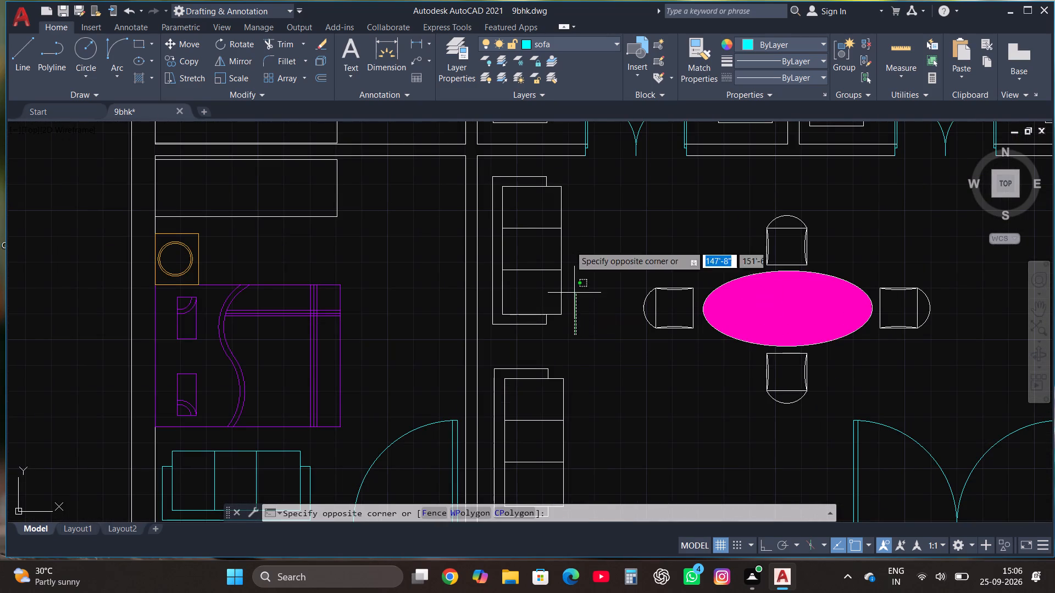
{"action": "left_click", "coordinate": [484, 173]}
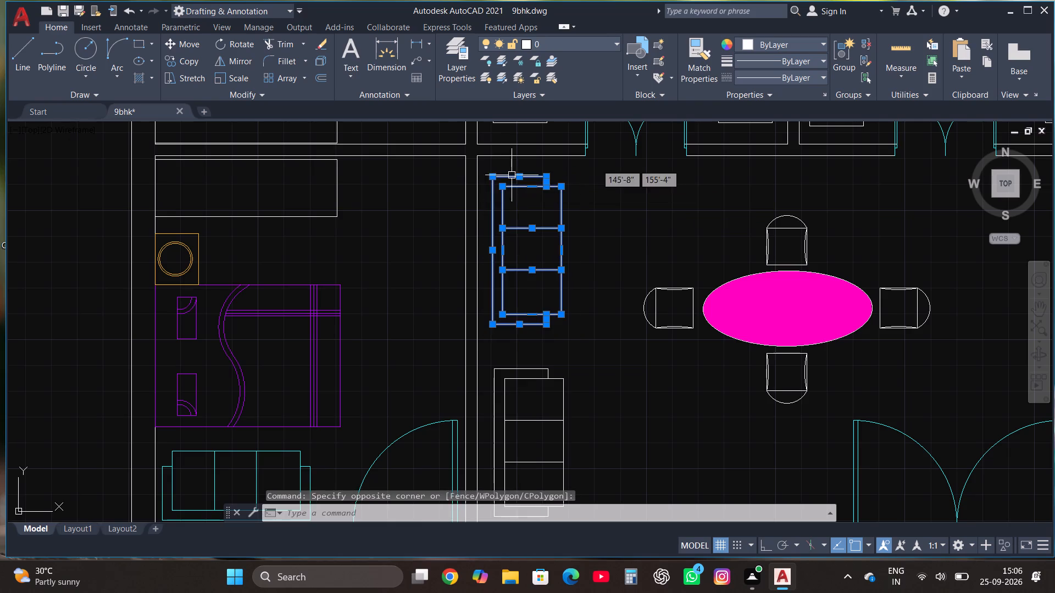
{"action": "scroll", "coordinate": [662, 165], "scroll_direction": "down", "scroll_amount": 1}
{"action": "scroll", "coordinate": [600, 387], "scroll_direction": "up", "scroll_amount": 1}
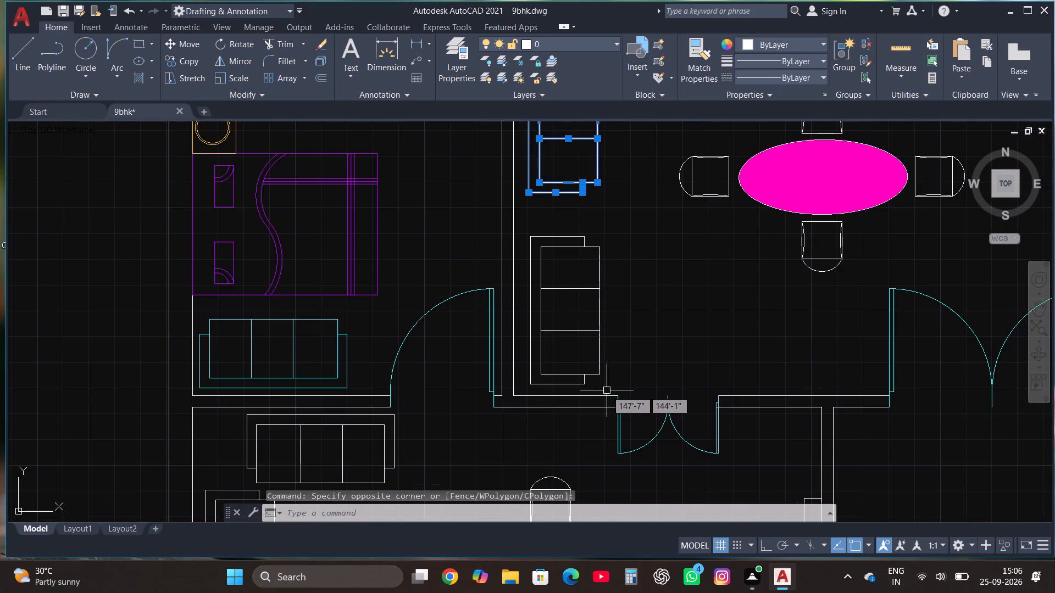
{"action": "left_click", "coordinate": [607, 390]}
{"action": "left_click", "coordinate": [528, 225]}
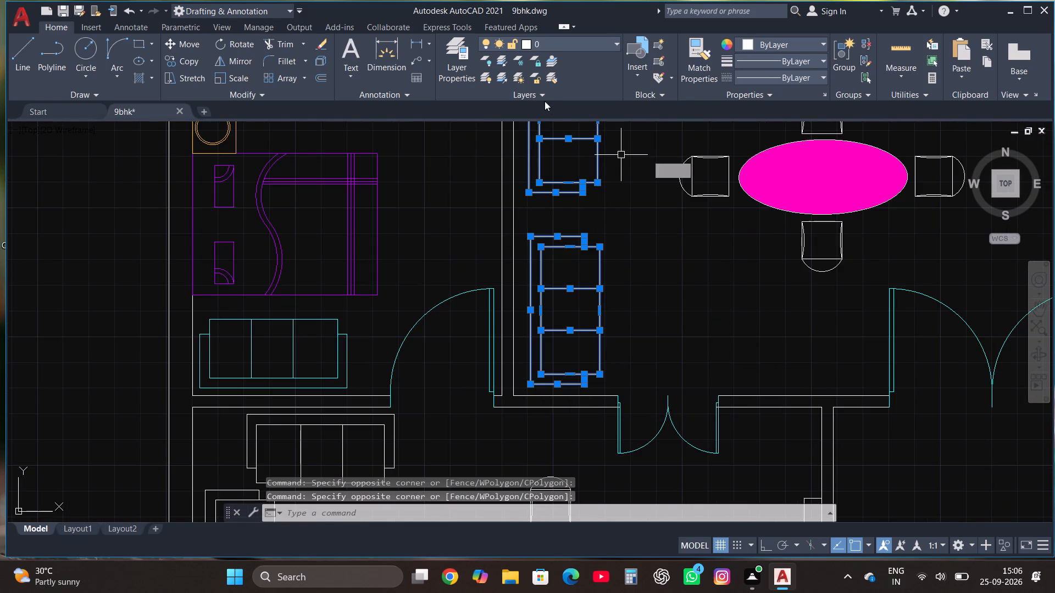
{"action": "left_click", "coordinate": [537, 43]}
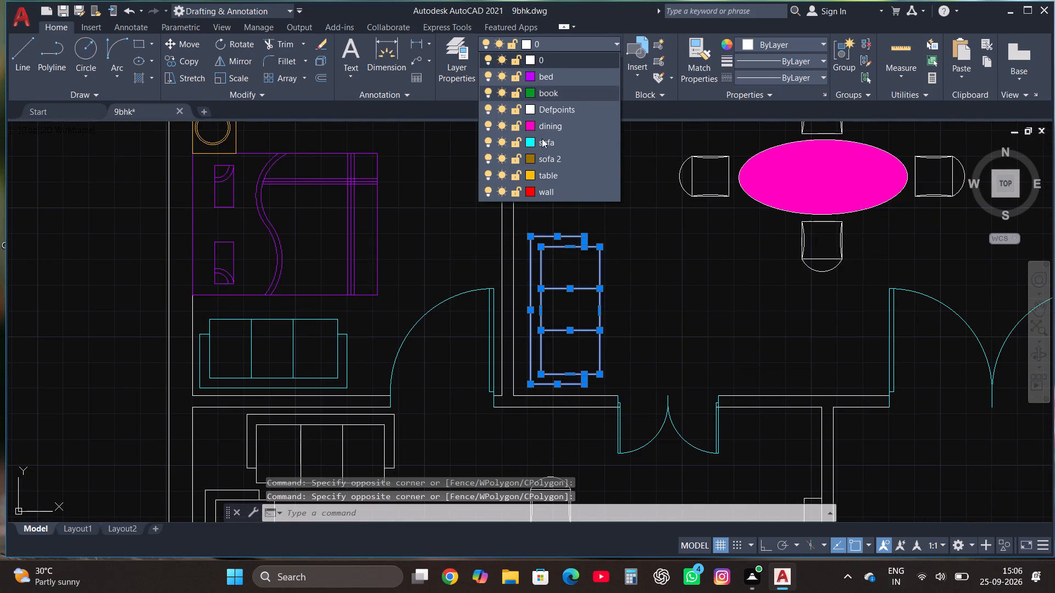
{"action": "left_click", "coordinate": [540, 160]}
{"action": "key", "text": "Escape"}
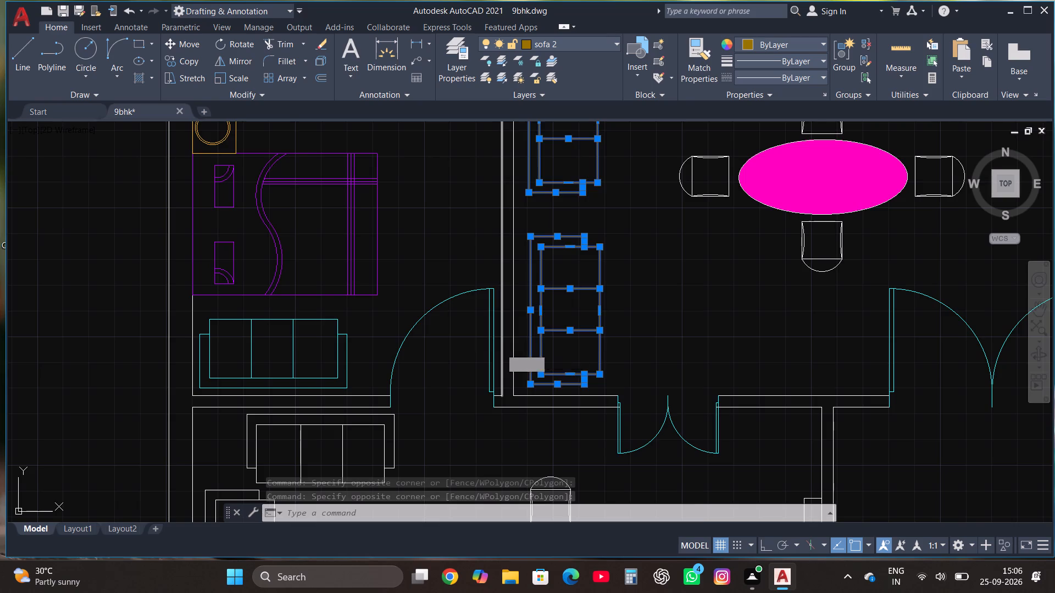
Assign both sofas in the northwest dining room and the west sofa in the adjoining northeast dining room to the sofa 2 layer.
{"action": "scroll", "coordinate": [503, 369], "scroll_direction": "down", "scroll_amount": 2}
{"action": "scroll", "coordinate": [653, 307], "scroll_direction": "down", "scroll_amount": 1}
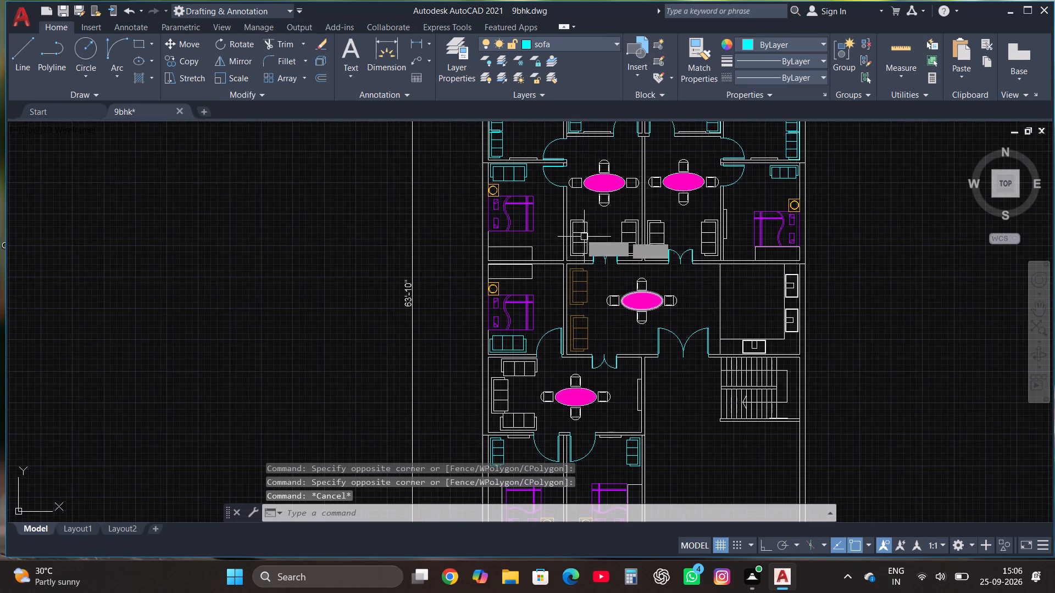
{"action": "scroll", "coordinate": [576, 228], "scroll_direction": "up", "scroll_amount": 3}
{"action": "left_click", "coordinate": [622, 354]}
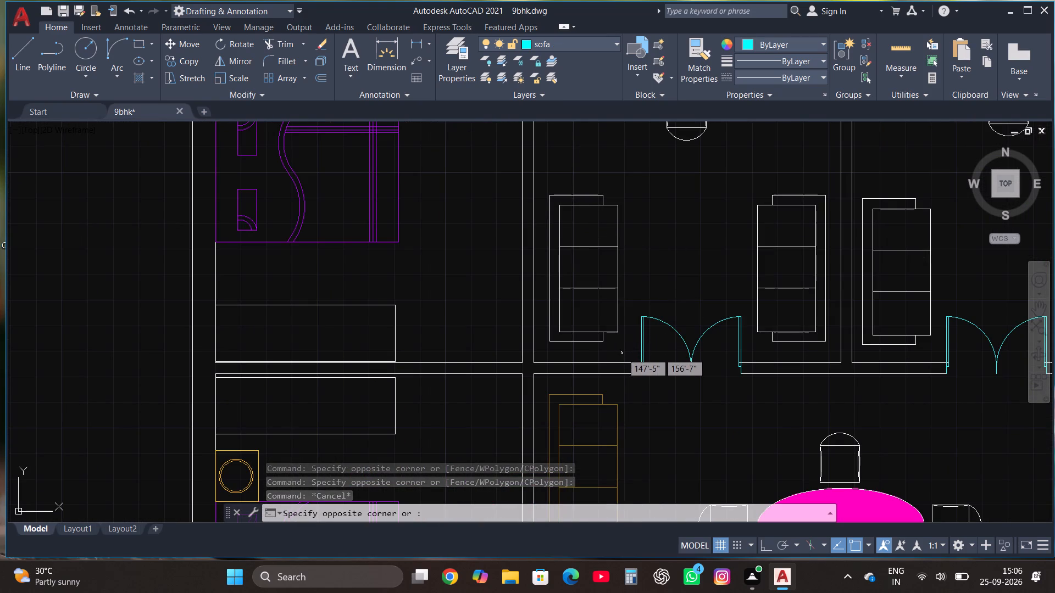
{"action": "left_click", "coordinate": [543, 171]}
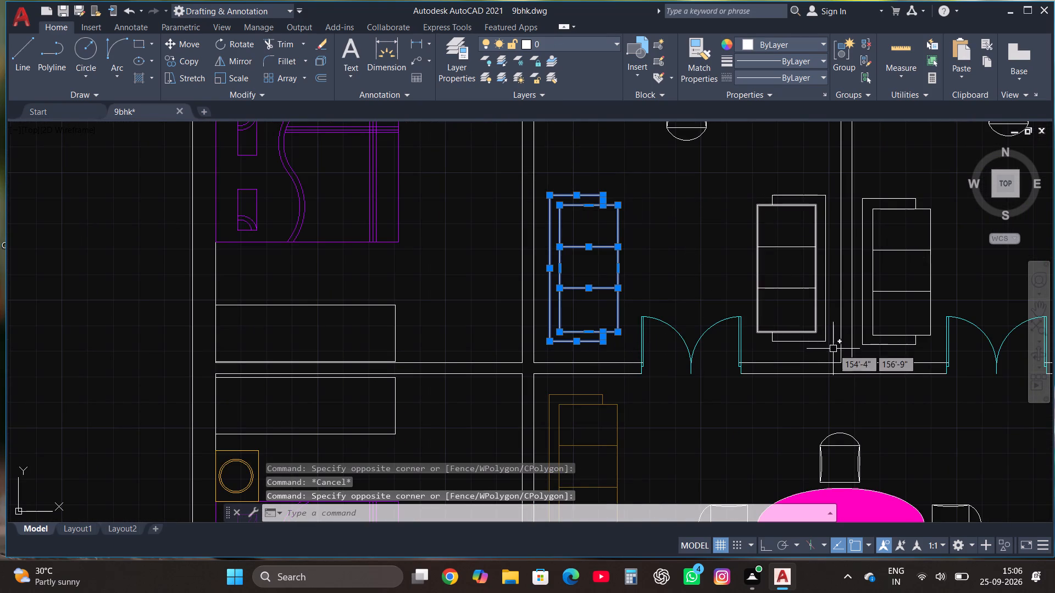
{"action": "left_click", "coordinate": [832, 349]}
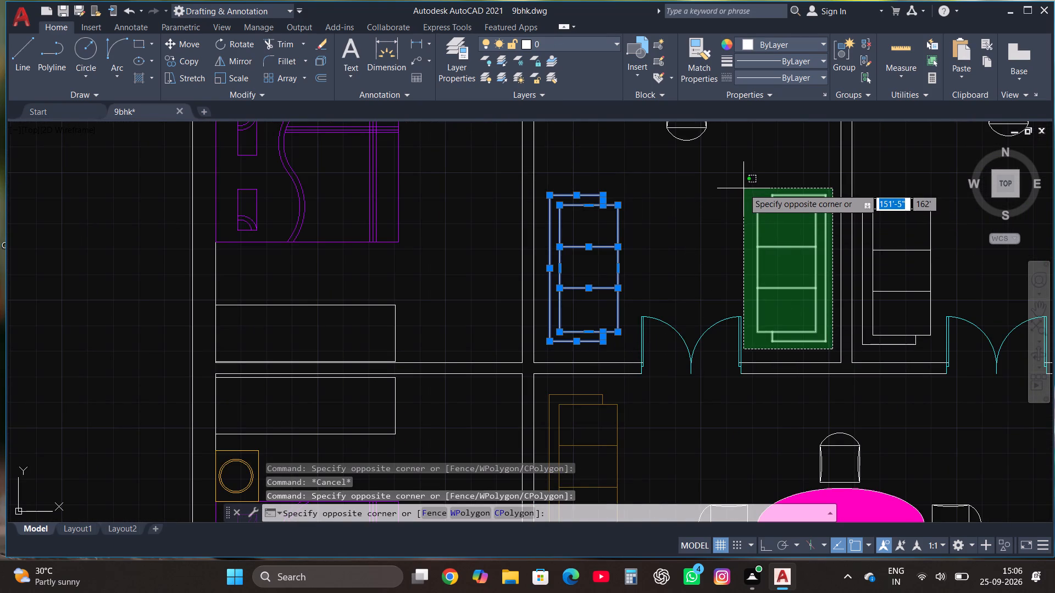
{"action": "left_click", "coordinate": [746, 191]}
{"action": "left_click", "coordinate": [936, 349]}
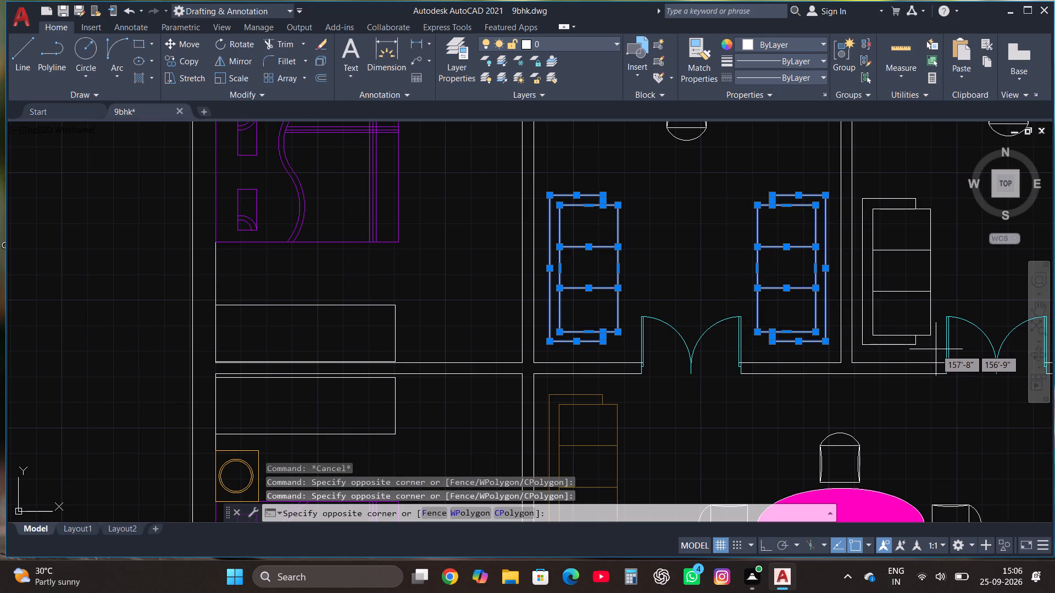
{"action": "left_click", "coordinate": [862, 188]}
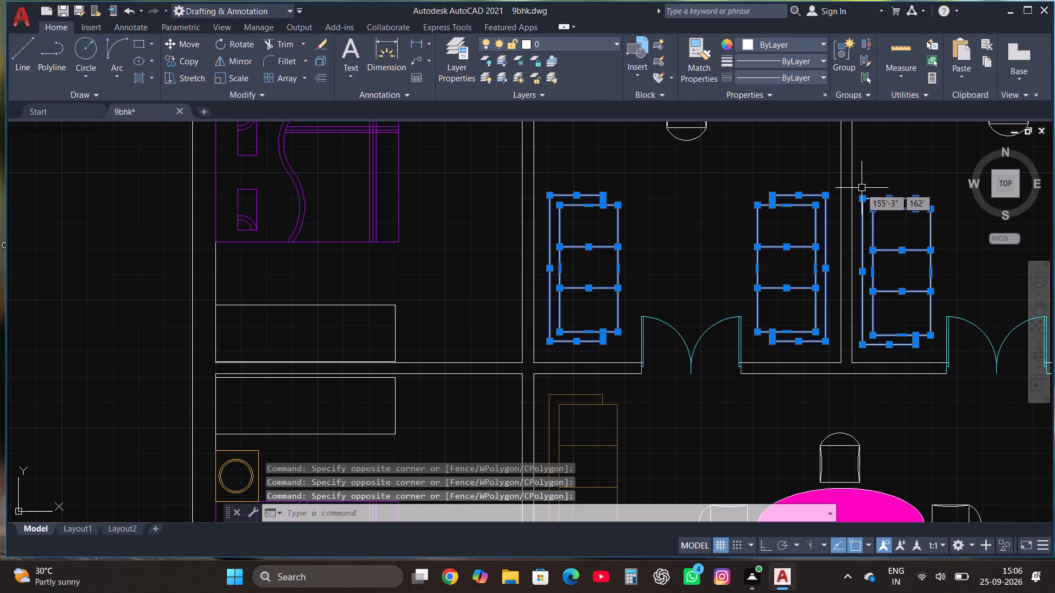
{"action": "left_click", "coordinate": [557, 43]}
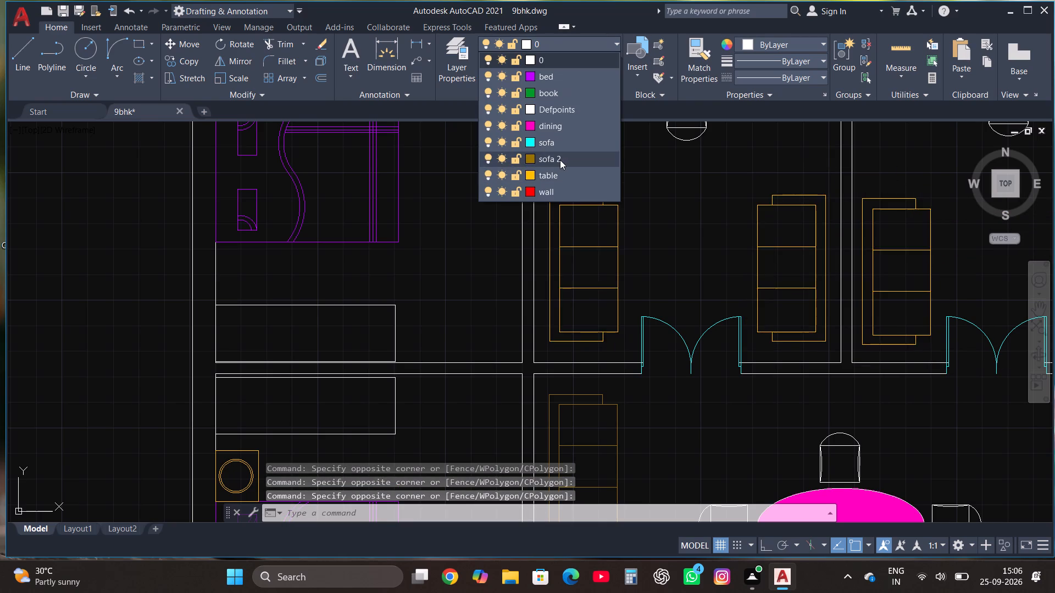
{"action": "left_click", "coordinate": [560, 161]}
{"action": "key", "text": "Escape"}
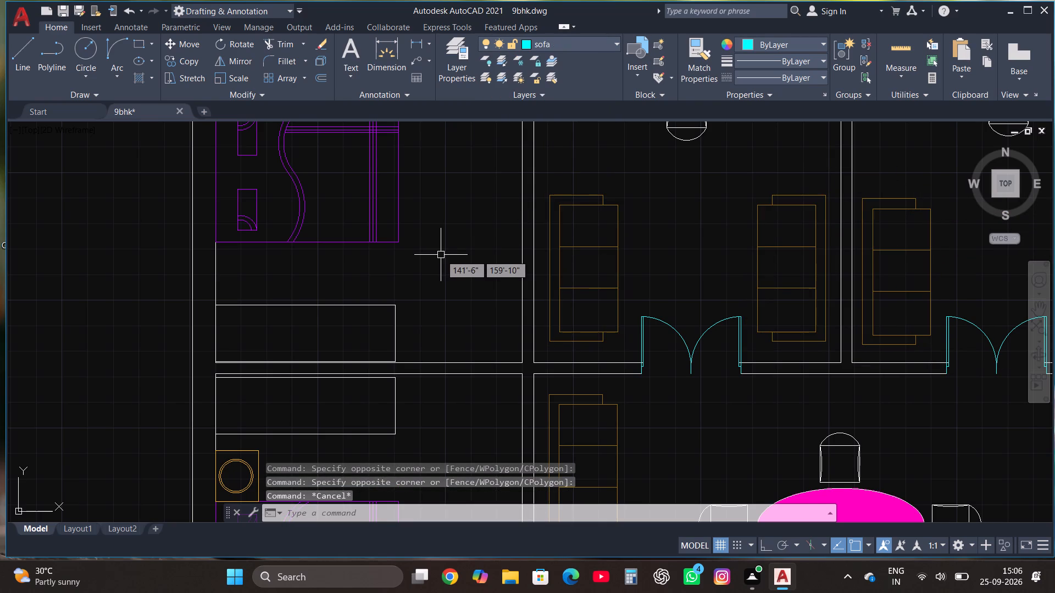
Assign the east sofa in the northeast dining room and all three sofas in the southwest dining room to the sofa 2 layer.
{"action": "scroll", "coordinate": [447, 257], "scroll_direction": "down", "scroll_amount": 2}
{"action": "scroll", "coordinate": [647, 211], "scroll_direction": "down", "scroll_amount": 2}
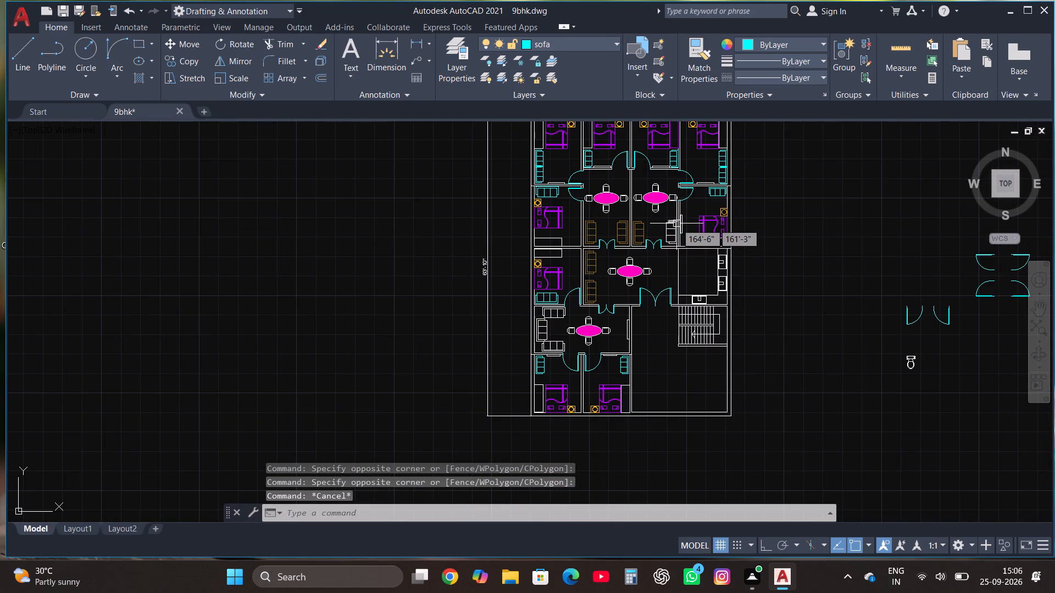
{"action": "scroll", "coordinate": [676, 225], "scroll_direction": "up", "scroll_amount": 4}
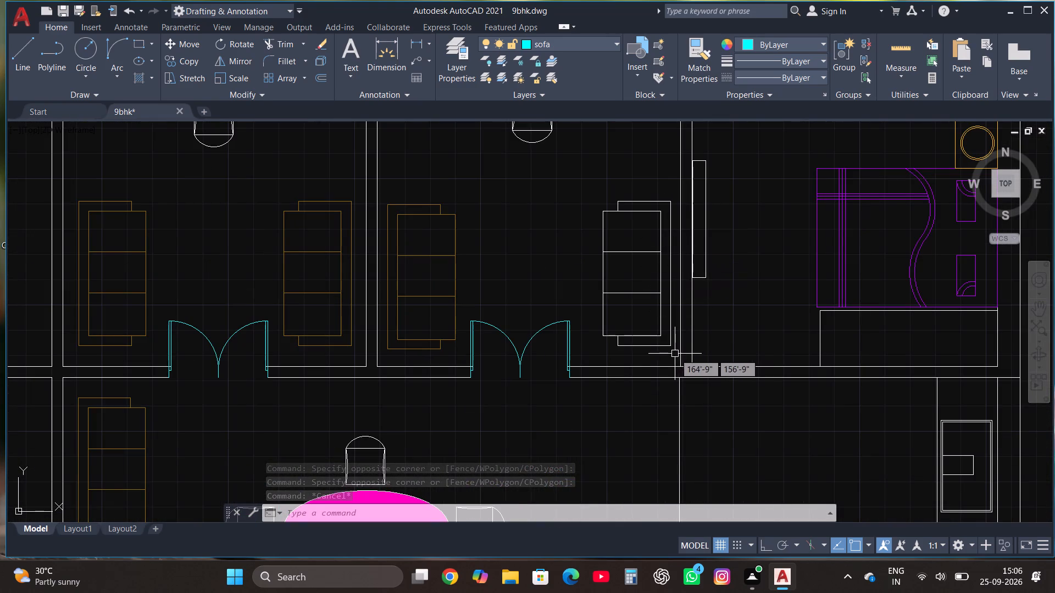
{"action": "left_click", "coordinate": [675, 354]}
{"action": "left_click", "coordinate": [596, 178]}
{"action": "scroll", "coordinate": [699, 165], "scroll_direction": "down", "scroll_amount": 1}
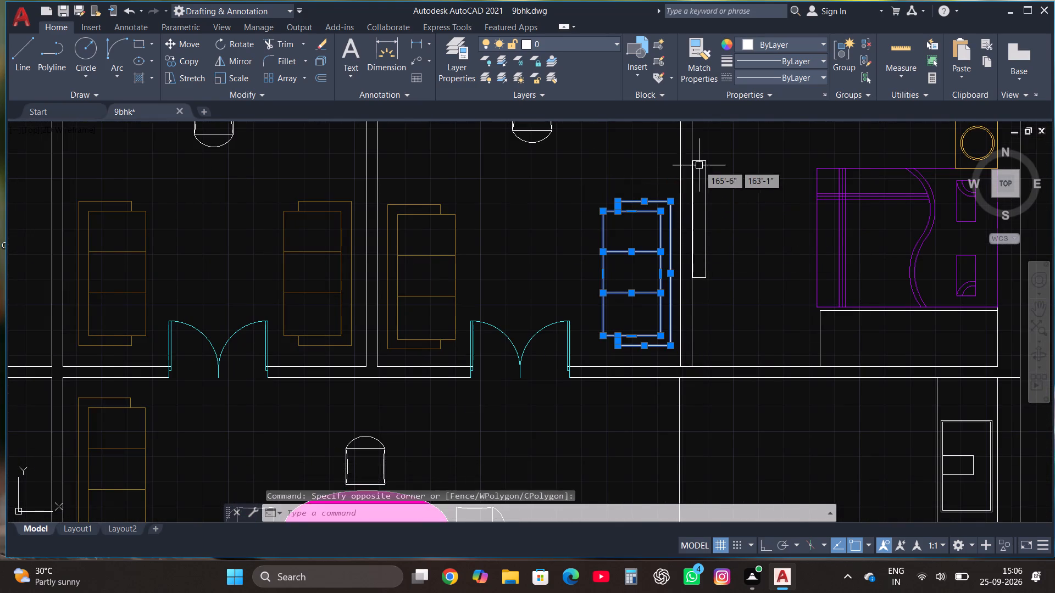
{"action": "scroll", "coordinate": [697, 176], "scroll_direction": "down", "scroll_amount": 3}
{"action": "scroll", "coordinate": [569, 284], "scroll_direction": "up", "scroll_amount": 3}
{"action": "scroll", "coordinate": [603, 389], "scroll_direction": "up", "scroll_amount": 2}
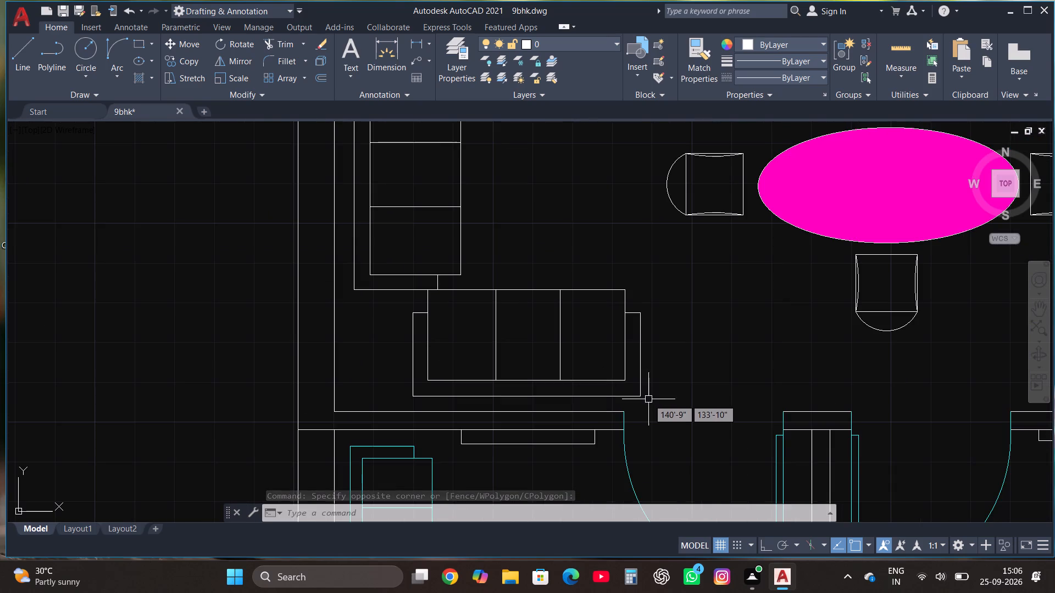
{"action": "left_click", "coordinate": [648, 400]}
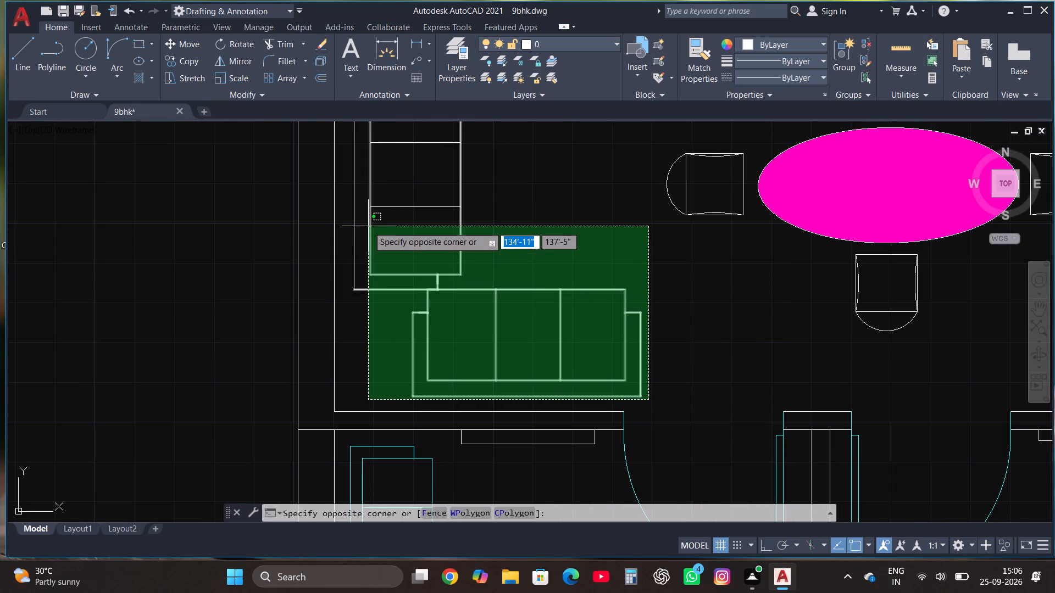
{"action": "left_click", "coordinate": [350, 211]}
{"action": "scroll", "coordinate": [481, 353], "scroll_direction": "down", "scroll_amount": 2}
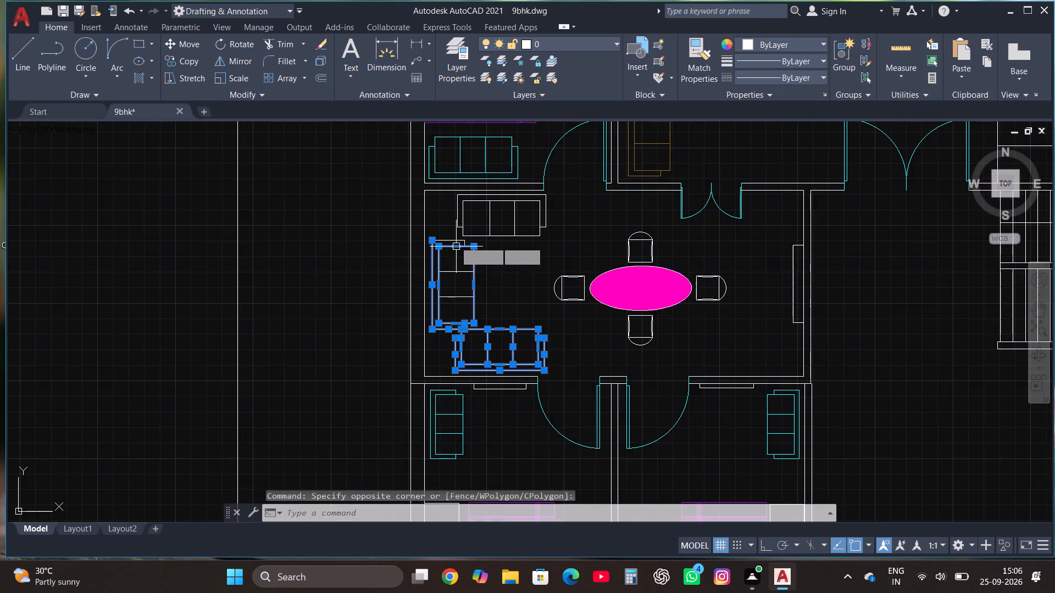
{"action": "scroll", "coordinate": [450, 239], "scroll_direction": "up", "scroll_amount": 2}
{"action": "left_click", "coordinate": [541, 404]}
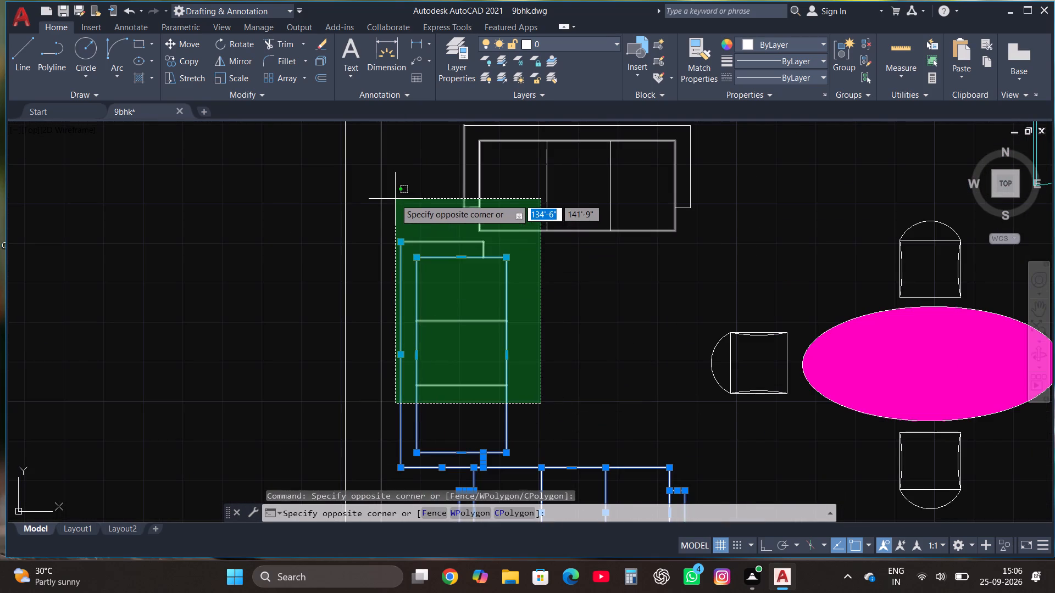
{"action": "left_click", "coordinate": [395, 198]}
{"action": "scroll", "coordinate": [475, 283], "scroll_direction": "down", "scroll_amount": 1}
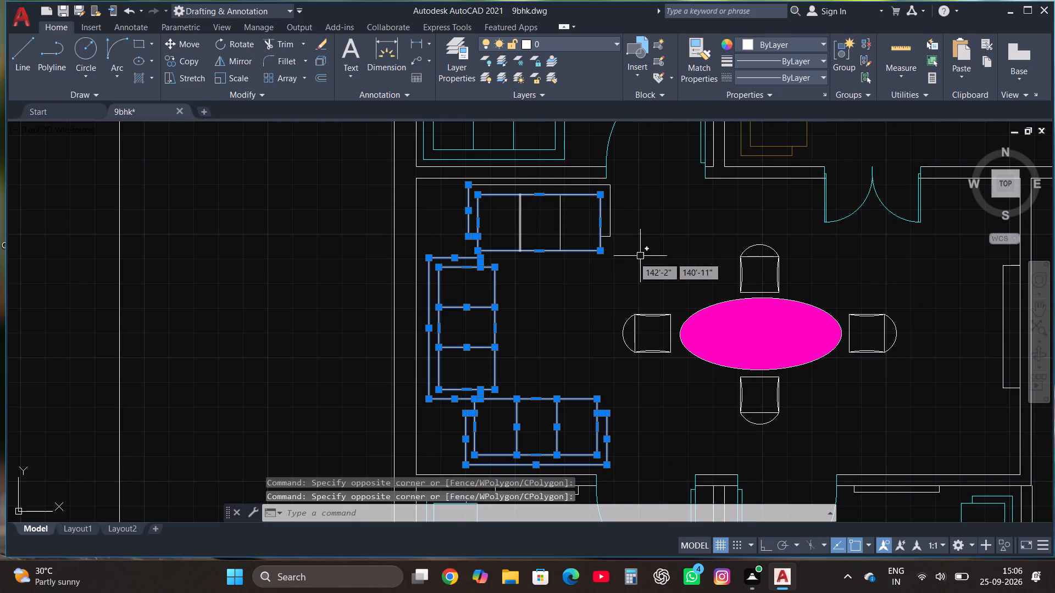
{"action": "left_click", "coordinate": [631, 258]}
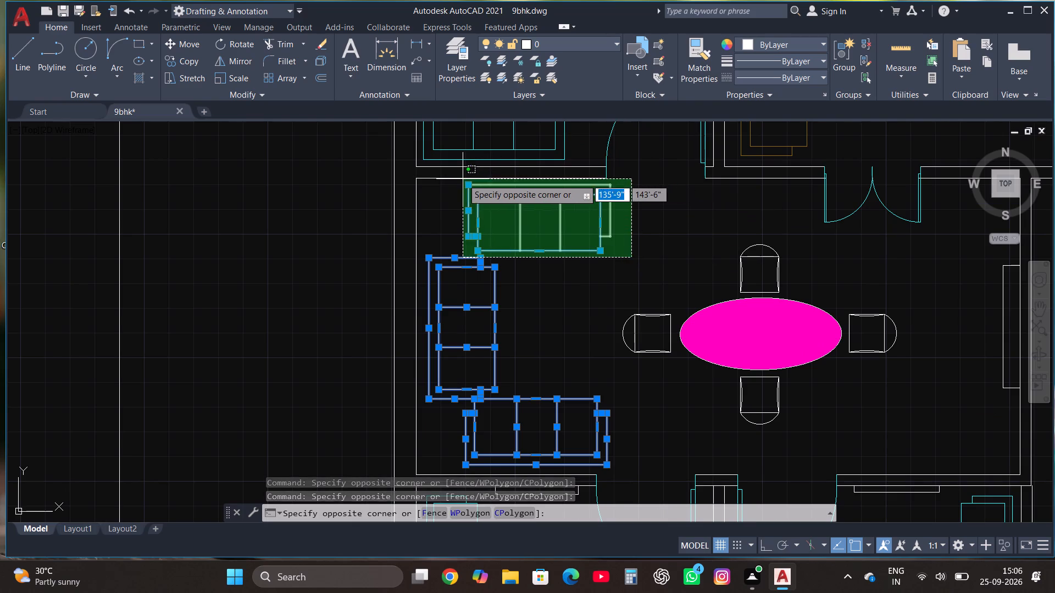
{"action": "left_click", "coordinate": [461, 181]}
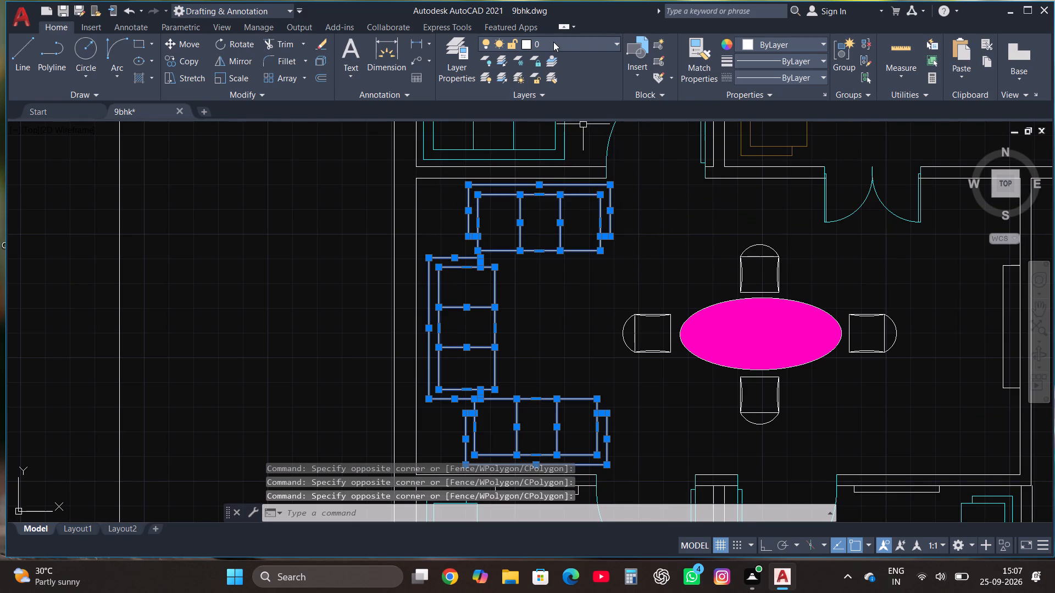
{"action": "left_click", "coordinate": [553, 42]}
{"action": "left_click", "coordinate": [564, 163]}
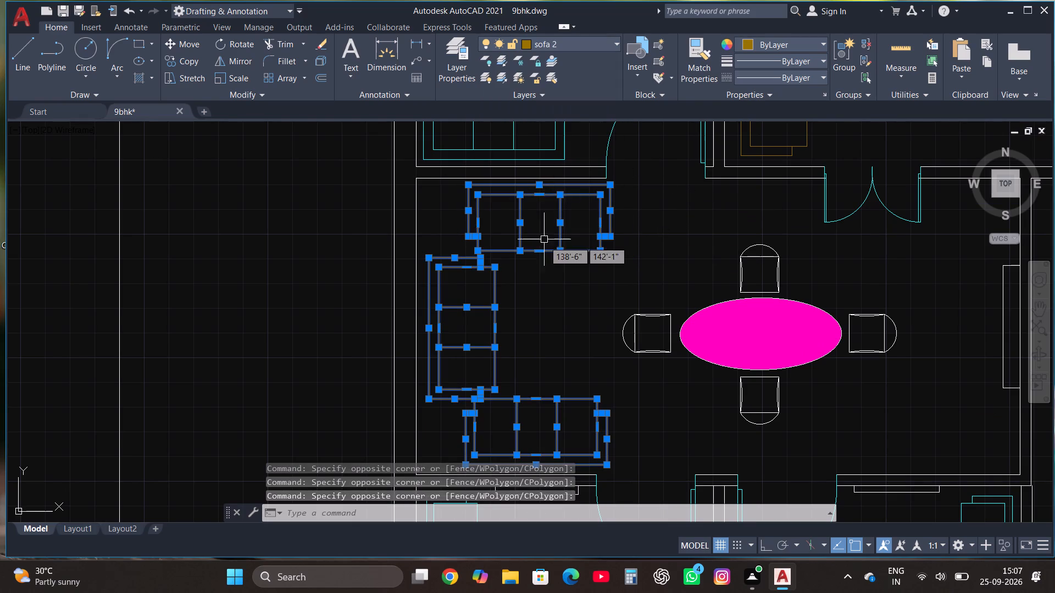
{"action": "key", "text": "Escape"}
Make book the current layer.
{"action": "scroll", "coordinate": [540, 267], "scroll_direction": "down", "scroll_amount": 3}
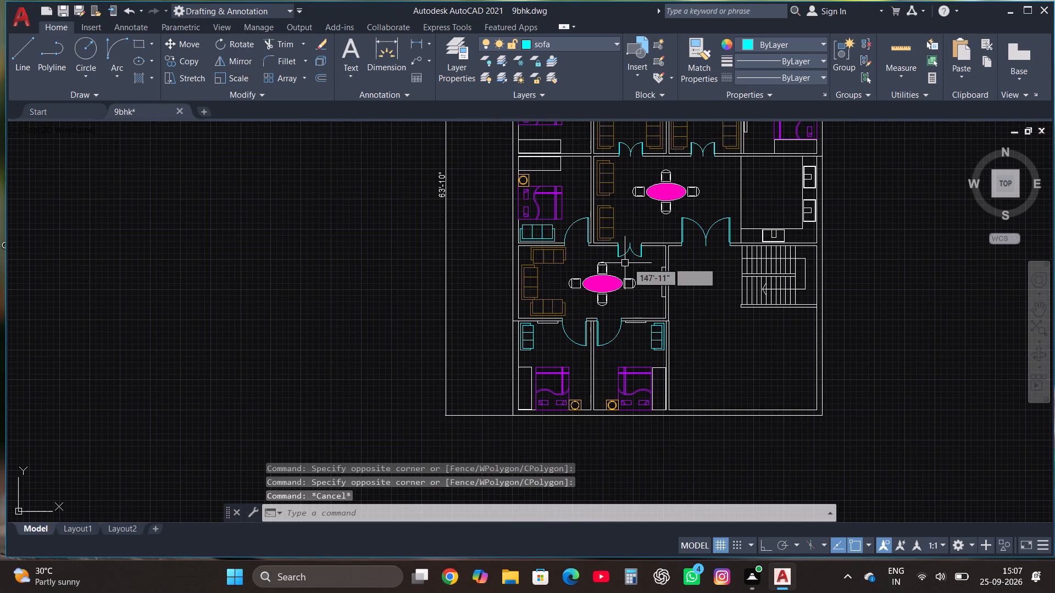
{"action": "scroll", "coordinate": [600, 366], "scroll_direction": "down", "scroll_amount": 1}
{"action": "scroll", "coordinate": [687, 197], "scroll_direction": "up", "scroll_amount": 2}
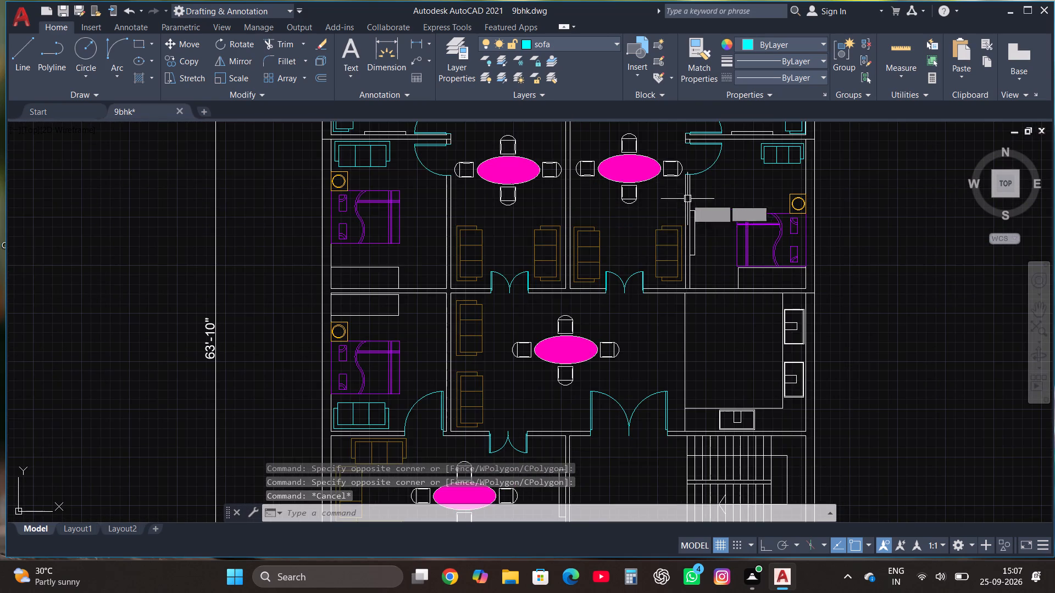
{"action": "scroll", "coordinate": [619, 326], "scroll_direction": "down", "scroll_amount": 3}
{"action": "scroll", "coordinate": [613, 296], "scroll_direction": "up", "scroll_amount": 2}
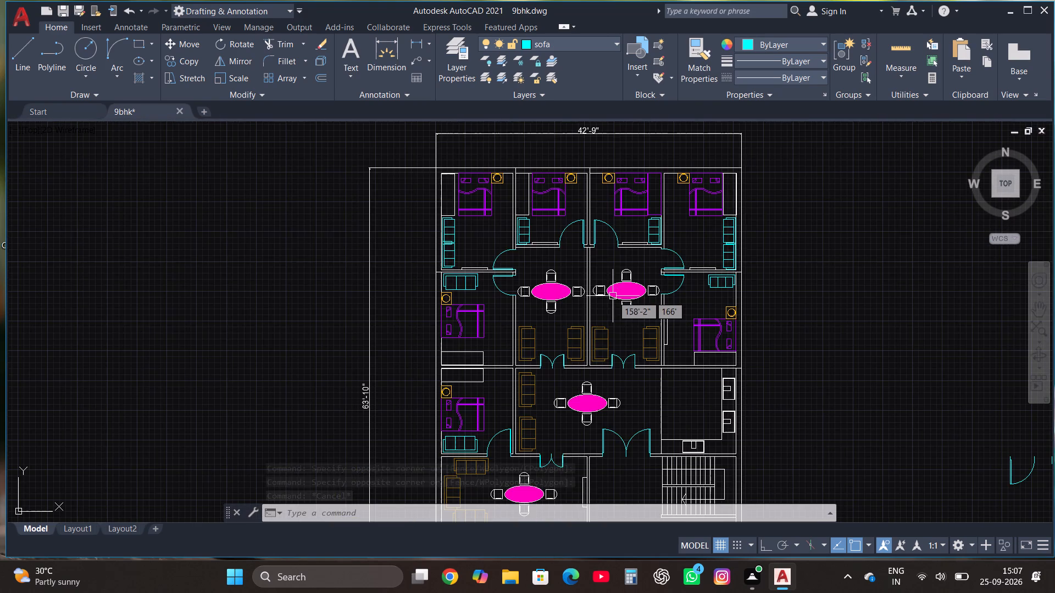
{"action": "scroll", "coordinate": [592, 160], "scroll_direction": "up", "scroll_amount": 1}
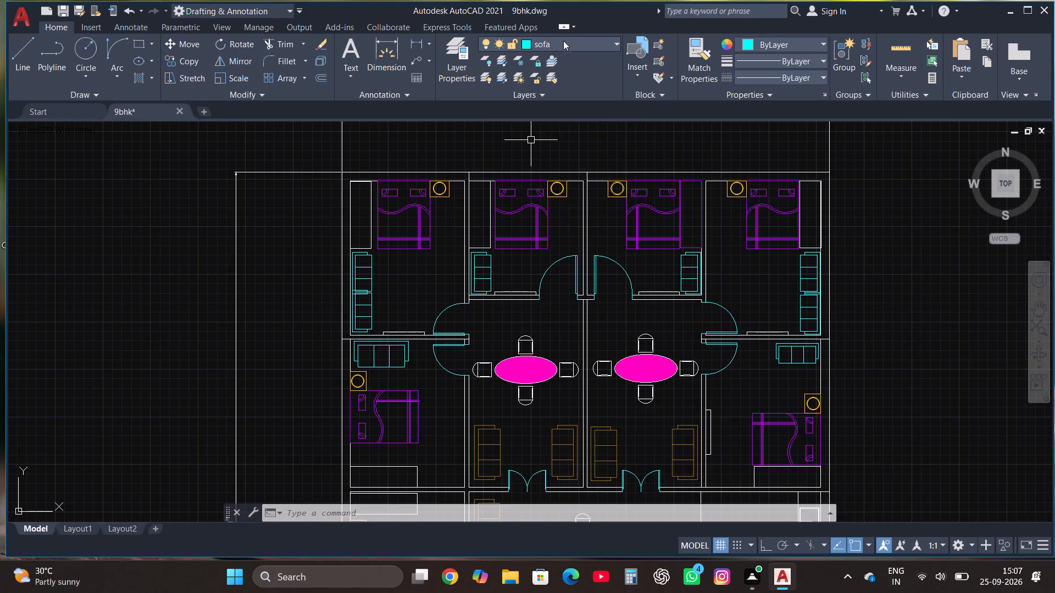
{"action": "left_click", "coordinate": [558, 46]}
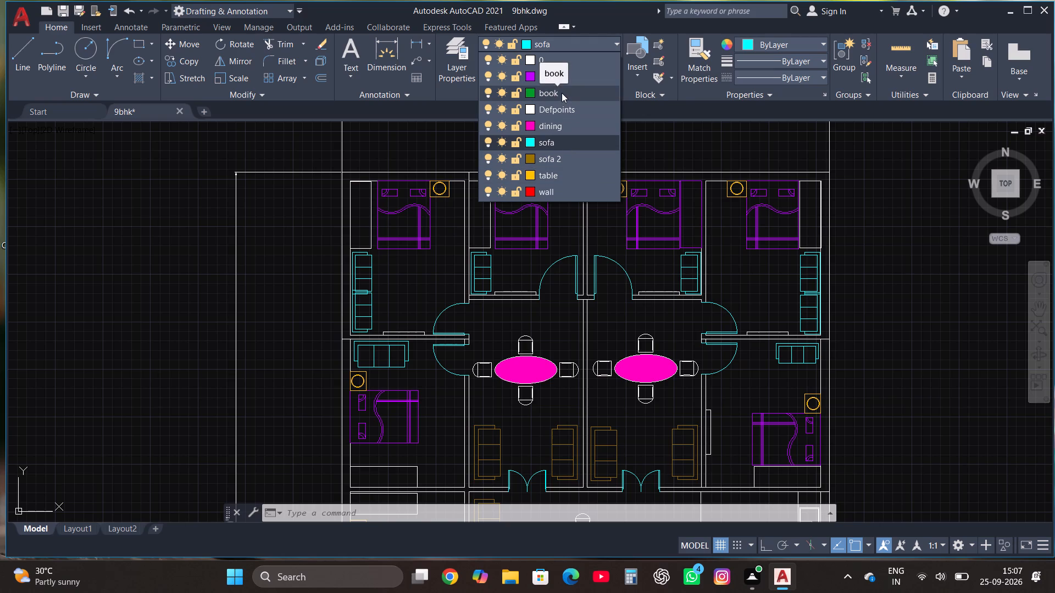
{"action": "left_click", "coordinate": [615, 41]}
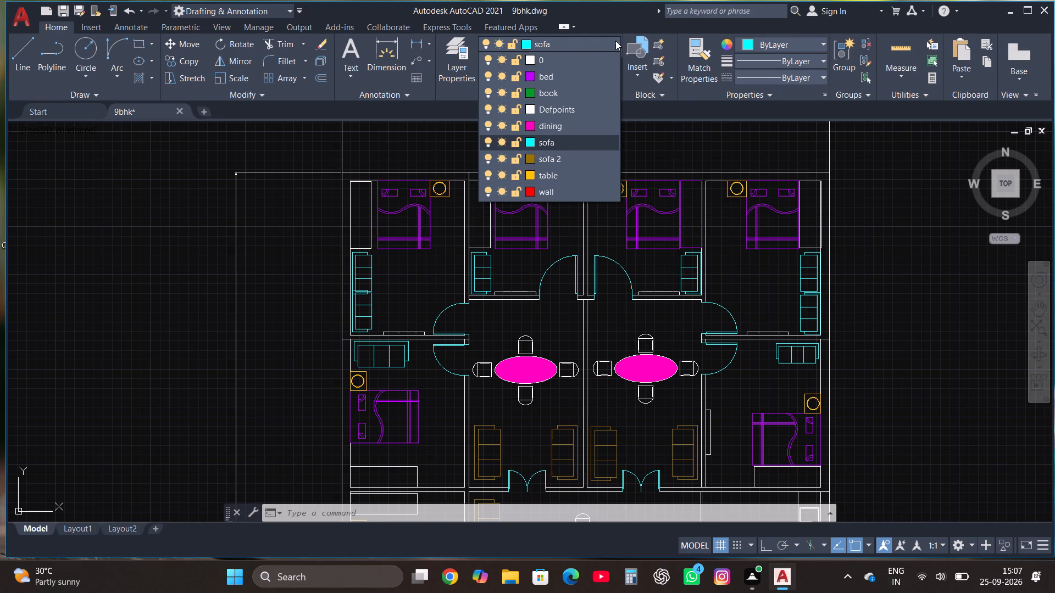
{"action": "left_click", "coordinate": [569, 41]}
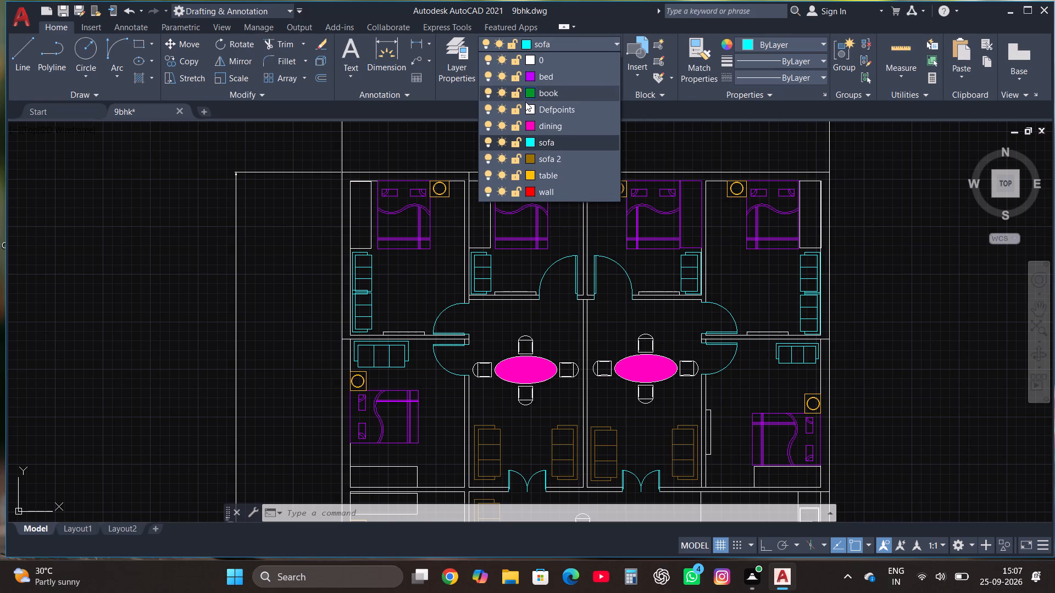
{"action": "left_click", "coordinate": [561, 97]}
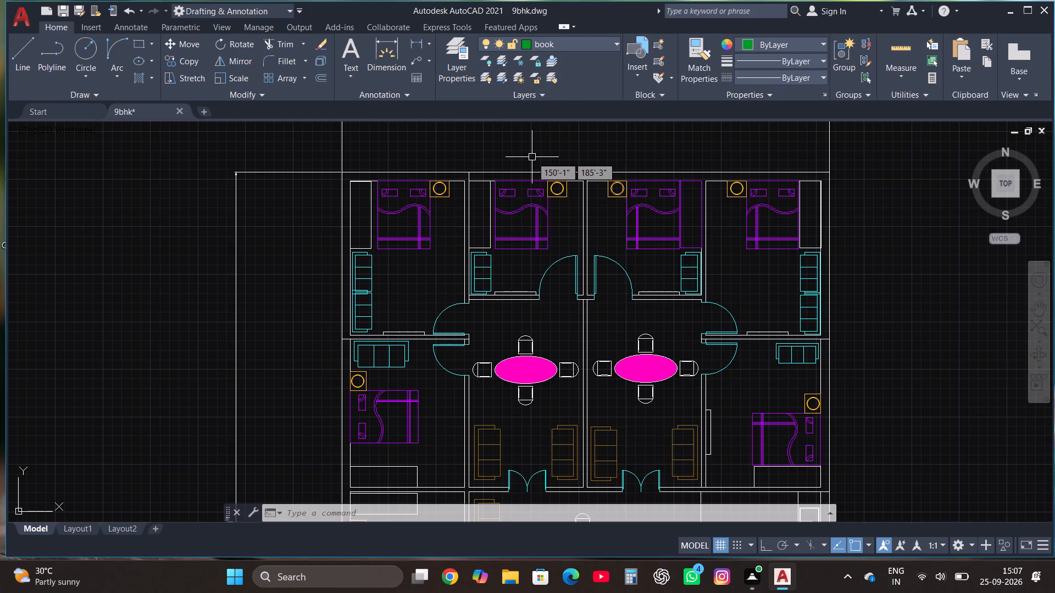
Hatch the narrow cabinet rectangles beside the beds in the four top-row bedrooms with the BOX pattern.
{"action": "key", "text": "h"}
{"action": "key", "text": "Return"}
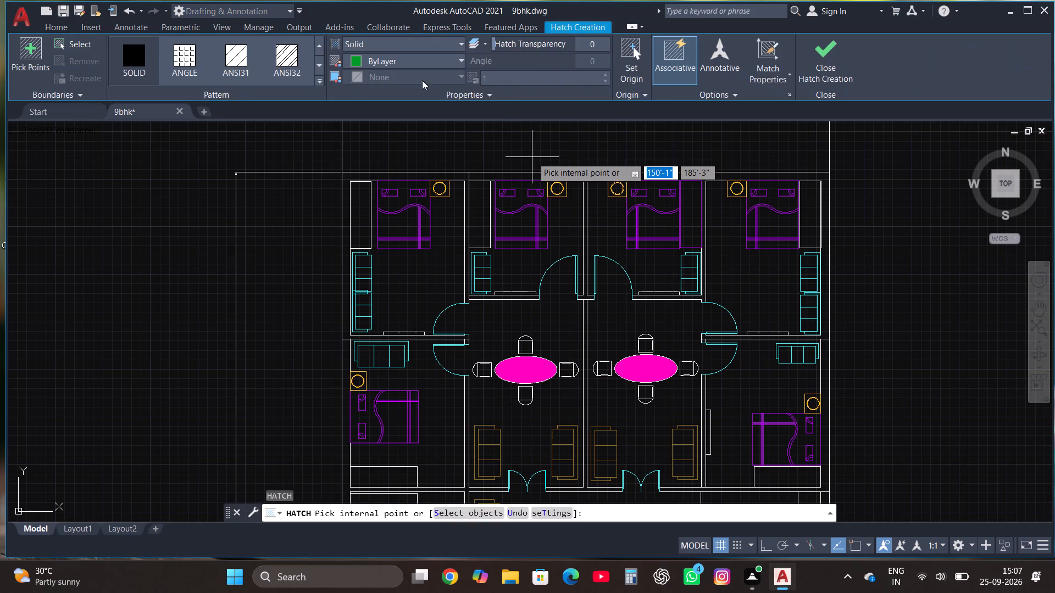
{"action": "left_click", "coordinate": [320, 66]}
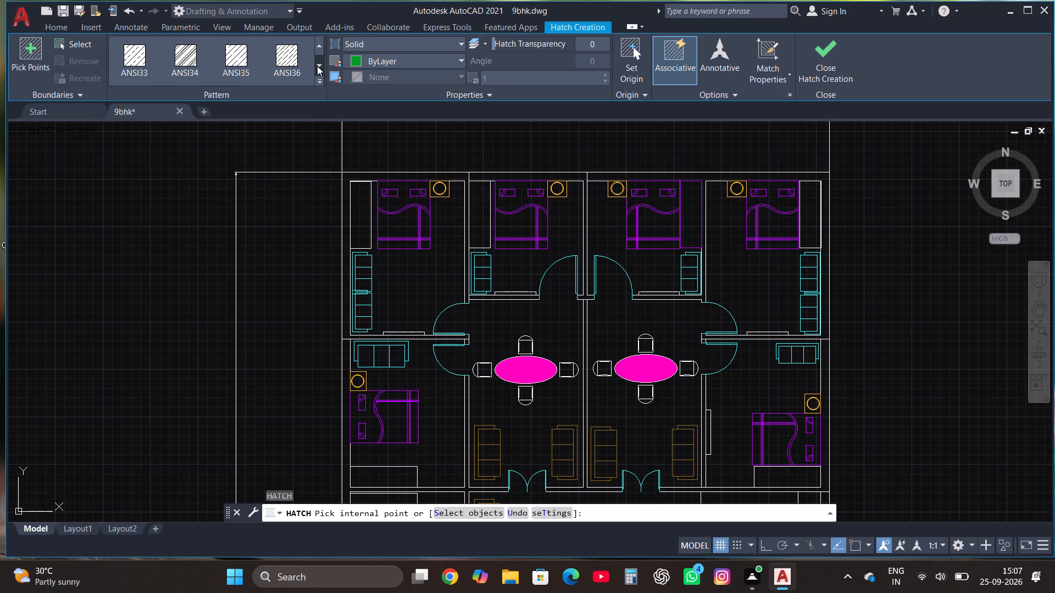
{"action": "left_click", "coordinate": [316, 66]}
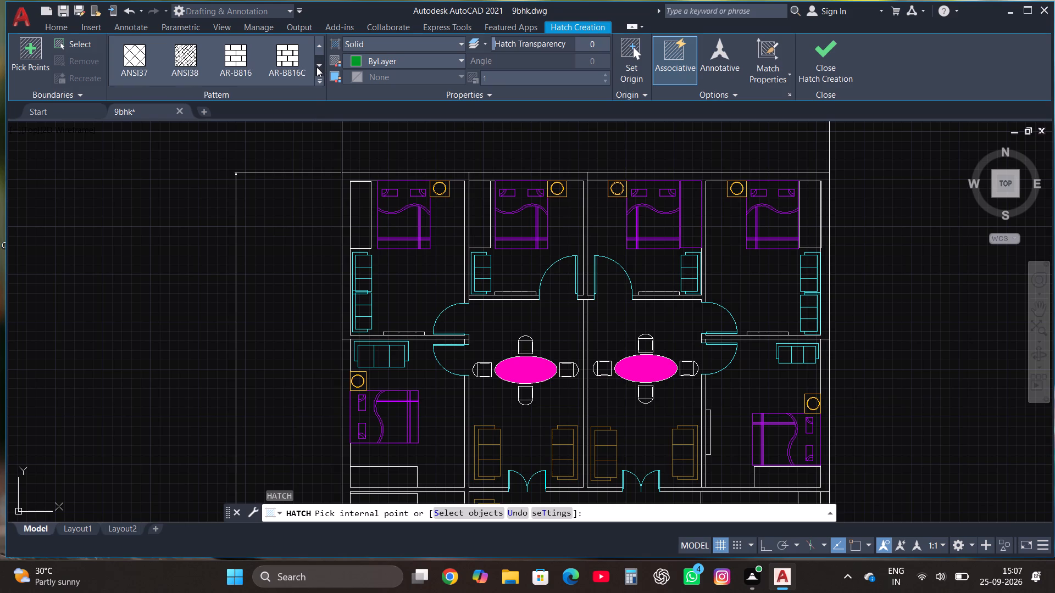
{"action": "left_click", "coordinate": [316, 67]}
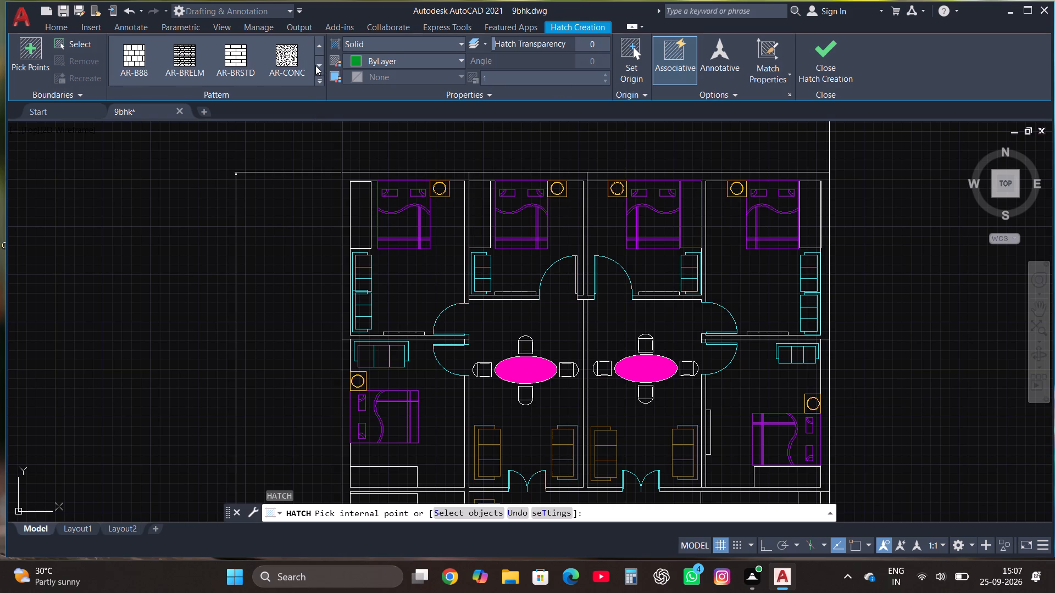
{"action": "left_click", "coordinate": [315, 65]}
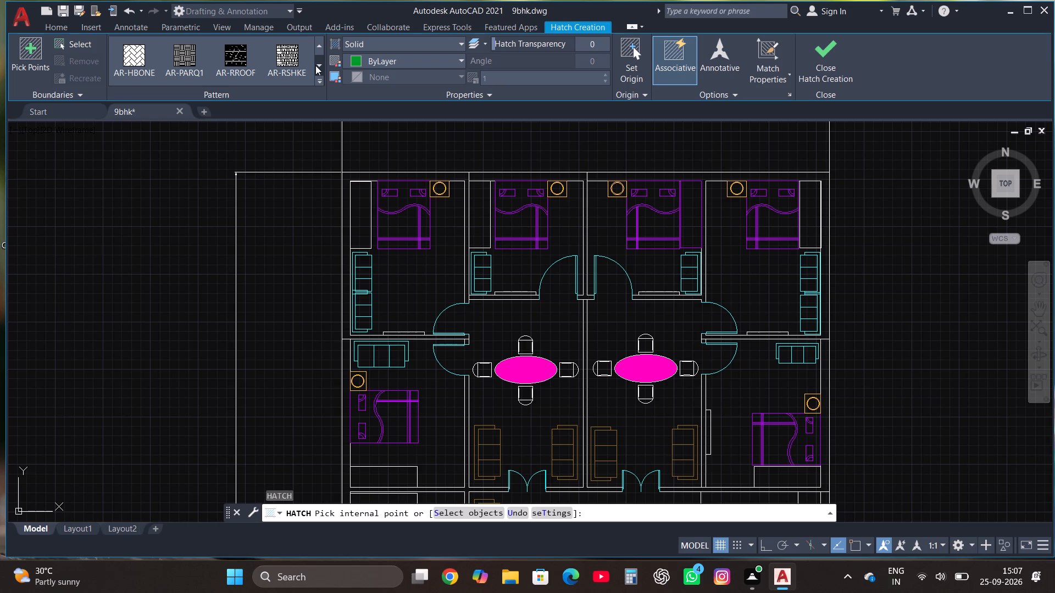
{"action": "left_click", "coordinate": [315, 65]}
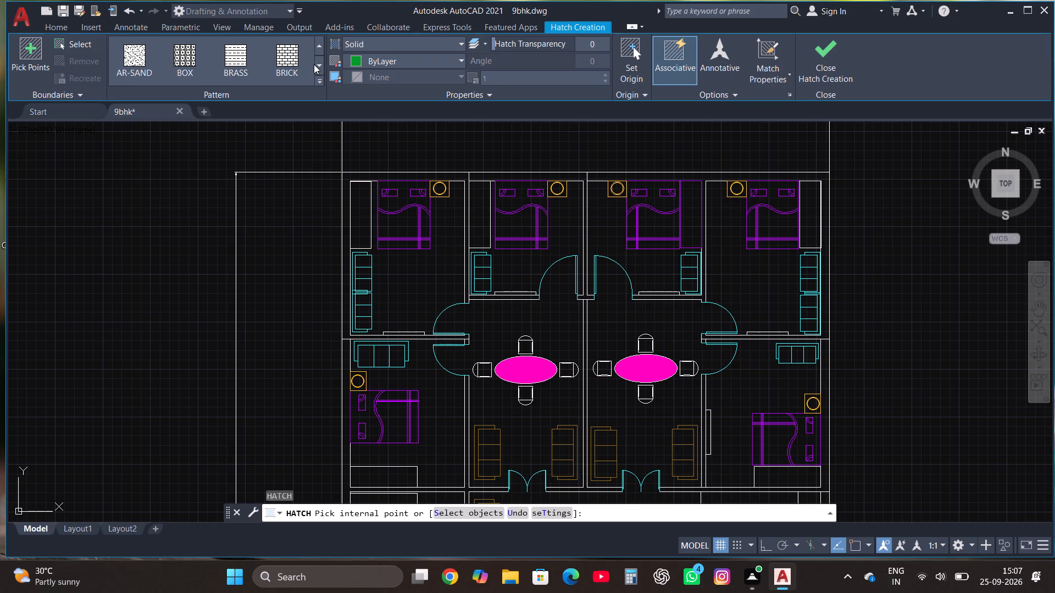
{"action": "left_click", "coordinate": [178, 55]}
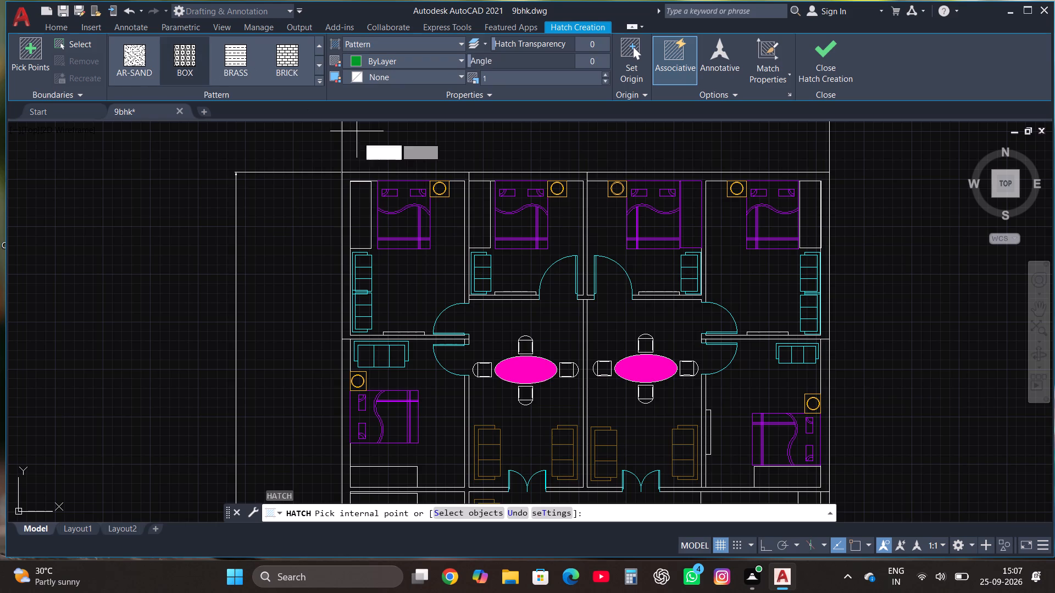
{"action": "left_click", "coordinate": [365, 207]}
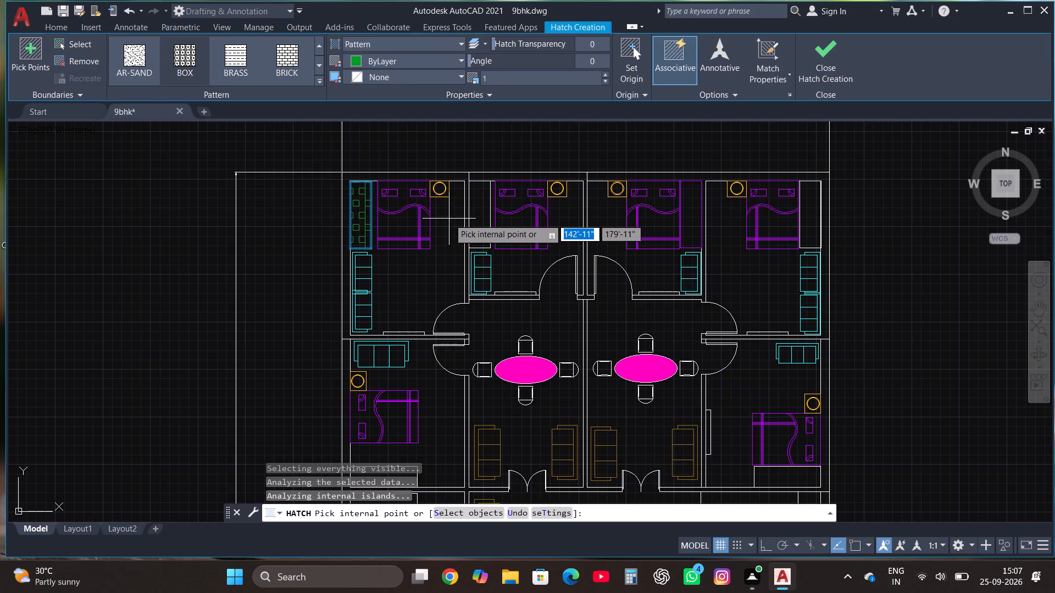
{"action": "left_click", "coordinate": [484, 211]}
{"action": "left_click", "coordinate": [691, 212]}
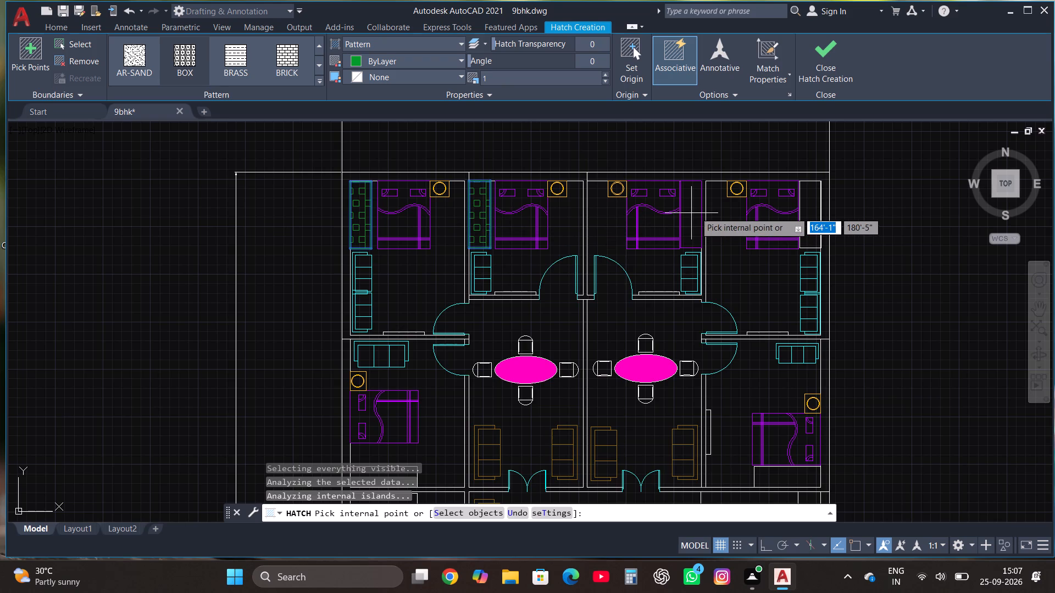
{"action": "left_click", "coordinate": [807, 215]}
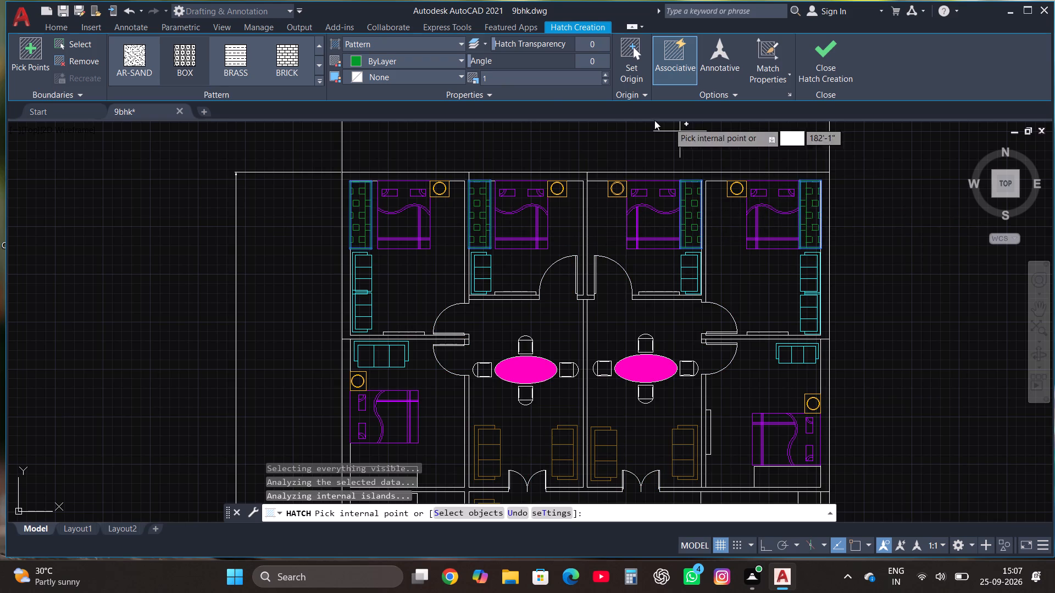
Set the scale of the cabinets' BOX hatch to 2.
{"action": "left_click", "coordinate": [518, 78]}
{"action": "key", "text": "2"}
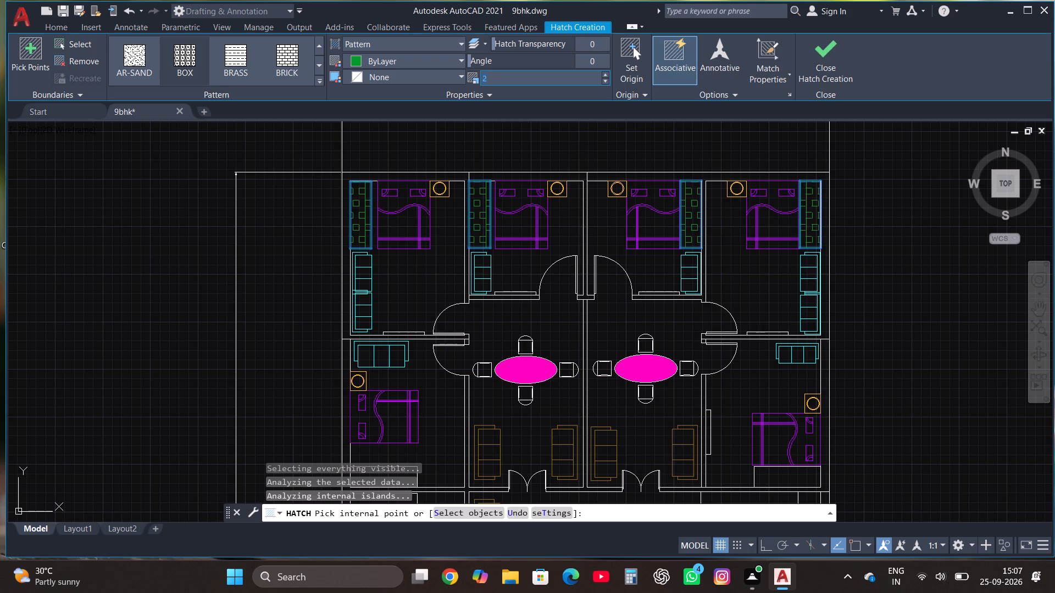
{"action": "key", "text": "Return"}
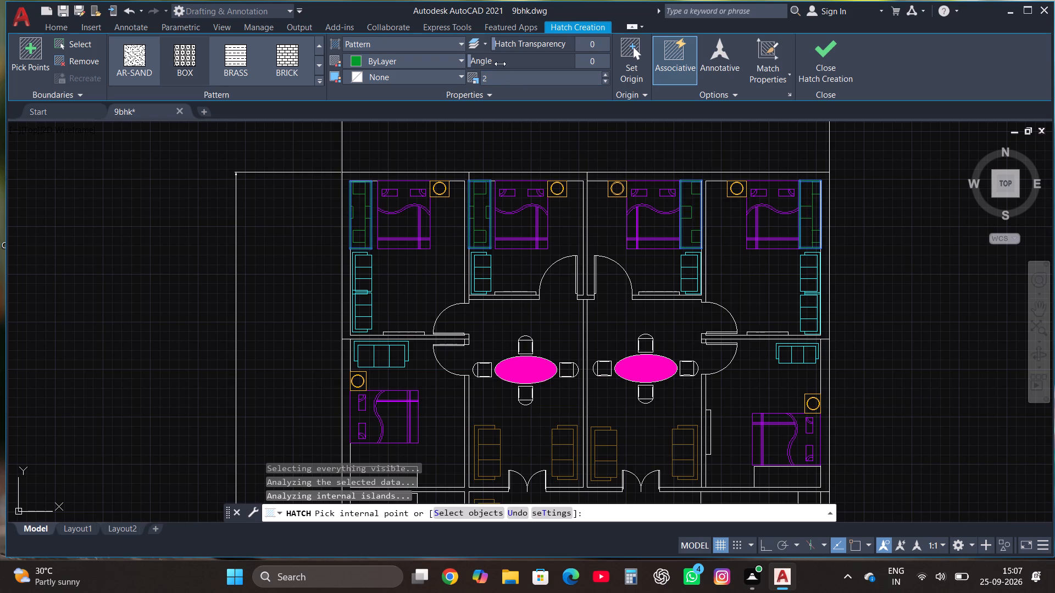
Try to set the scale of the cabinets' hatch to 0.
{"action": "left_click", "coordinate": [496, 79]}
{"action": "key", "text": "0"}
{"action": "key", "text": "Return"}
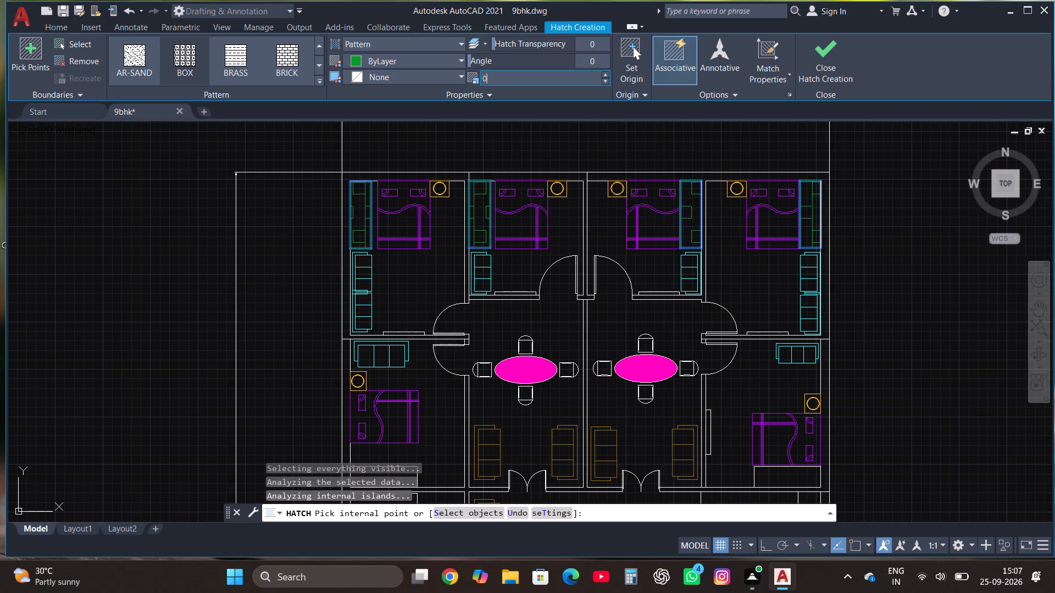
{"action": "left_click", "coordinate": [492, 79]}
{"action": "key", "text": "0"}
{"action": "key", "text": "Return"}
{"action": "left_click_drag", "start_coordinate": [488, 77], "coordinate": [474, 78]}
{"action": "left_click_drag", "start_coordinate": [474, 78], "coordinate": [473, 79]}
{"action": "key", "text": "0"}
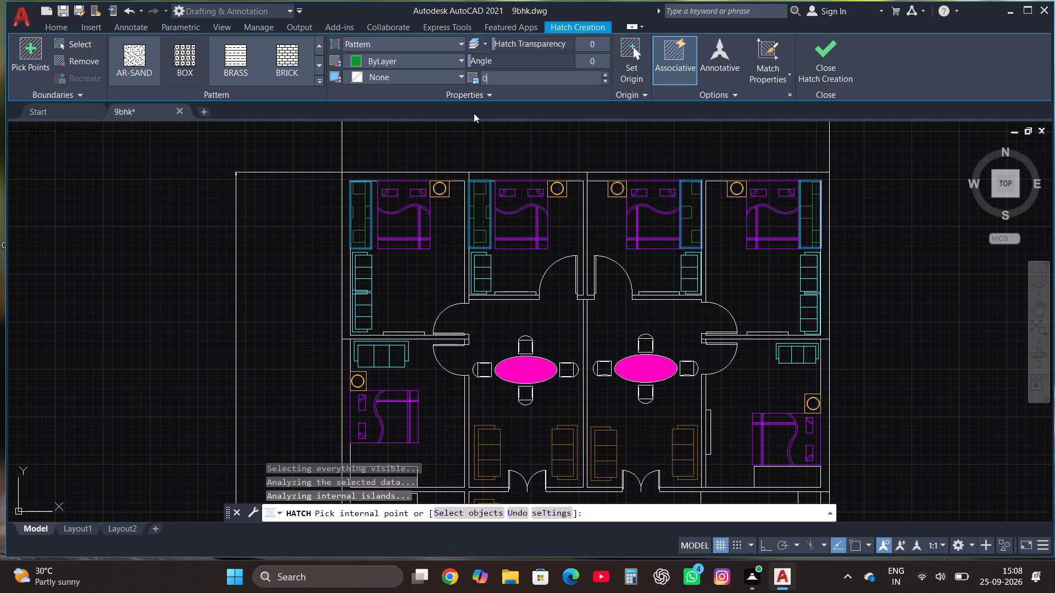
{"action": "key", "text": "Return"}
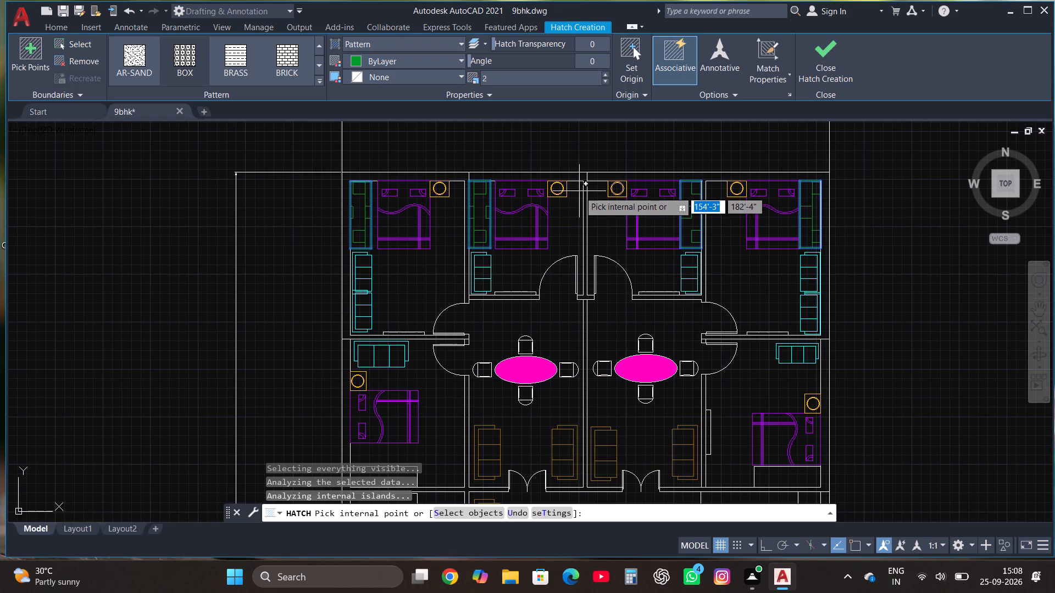
Increase the scale of the top-row bedroom cabinets' hatch to about 4.
{"action": "scroll", "coordinate": [728, 215], "scroll_direction": "up", "scroll_amount": 3}
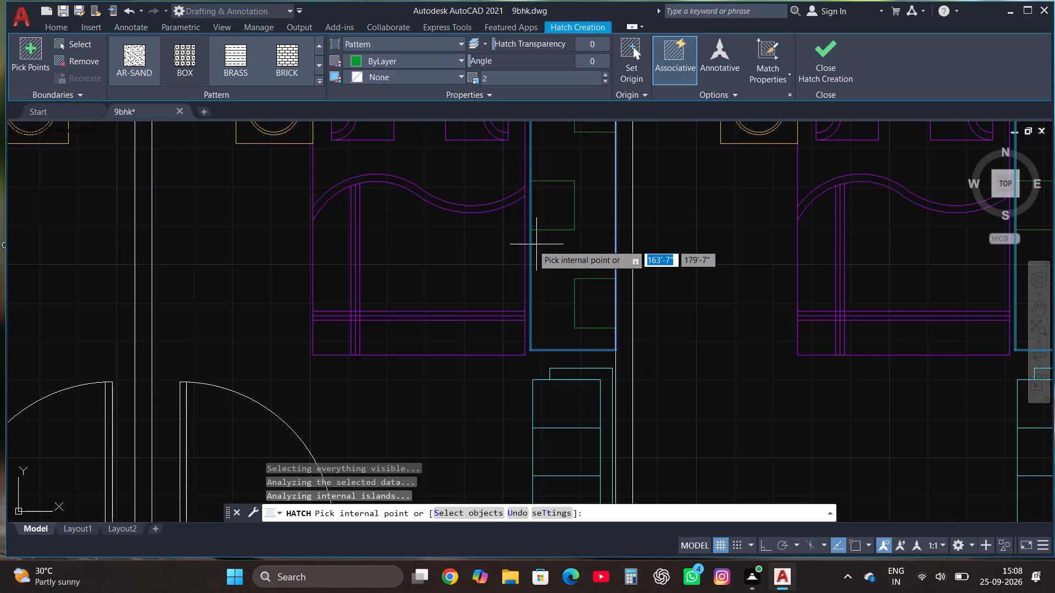
{"action": "scroll", "coordinate": [520, 255], "scroll_direction": "down", "scroll_amount": 3}
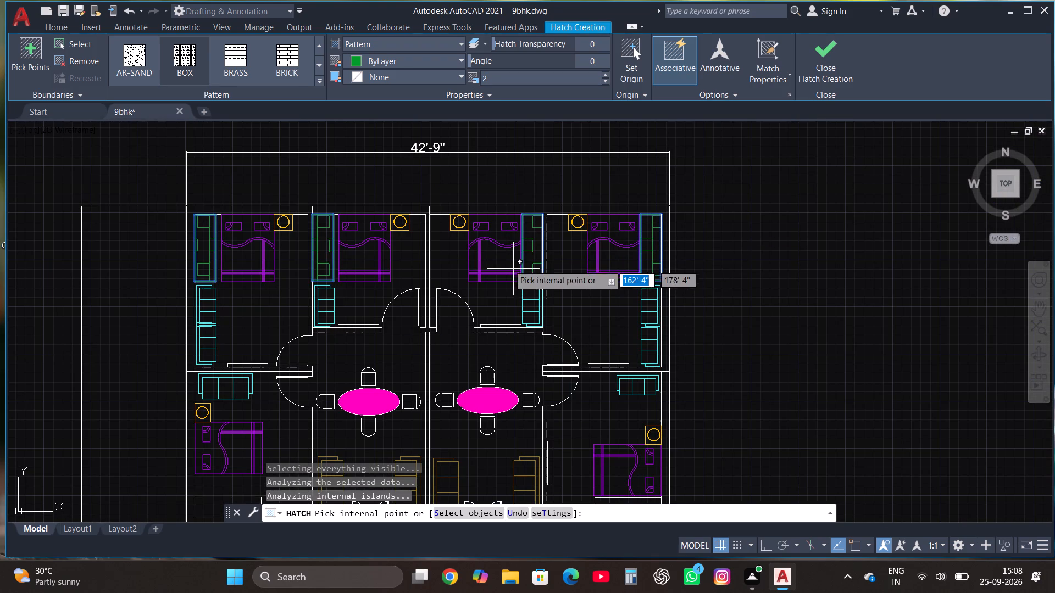
{"action": "left_click", "coordinate": [499, 81]}
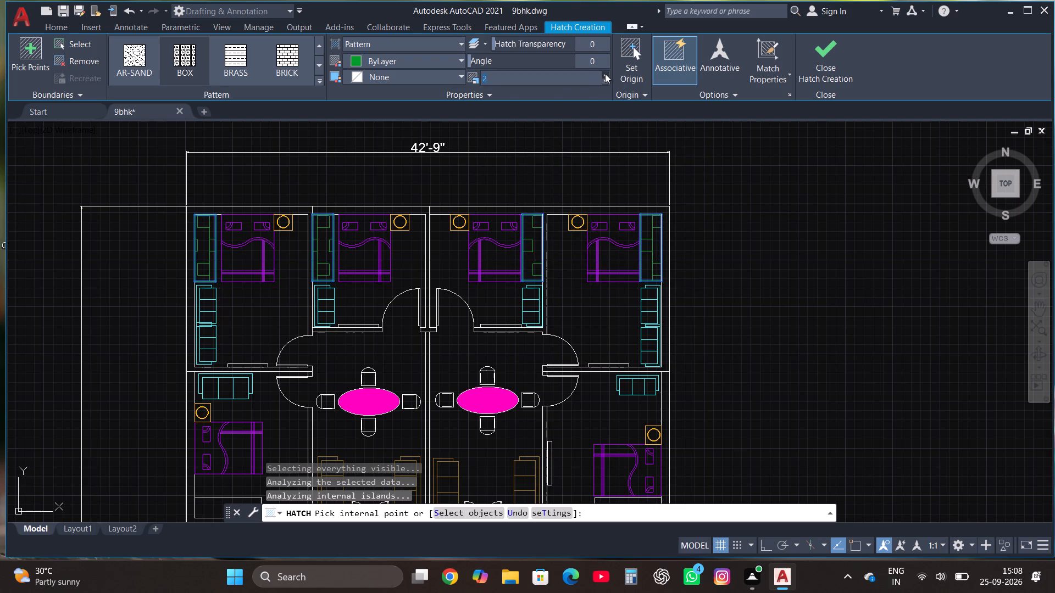
{"action": "left_click", "coordinate": [605, 74]}
{"action": "scroll", "coordinate": [605, 74], "scroll_direction": "up", "scroll_amount": 1}
{"action": "left_click", "coordinate": [605, 74]}
{"action": "triple_click", "coordinate": [605, 74]}
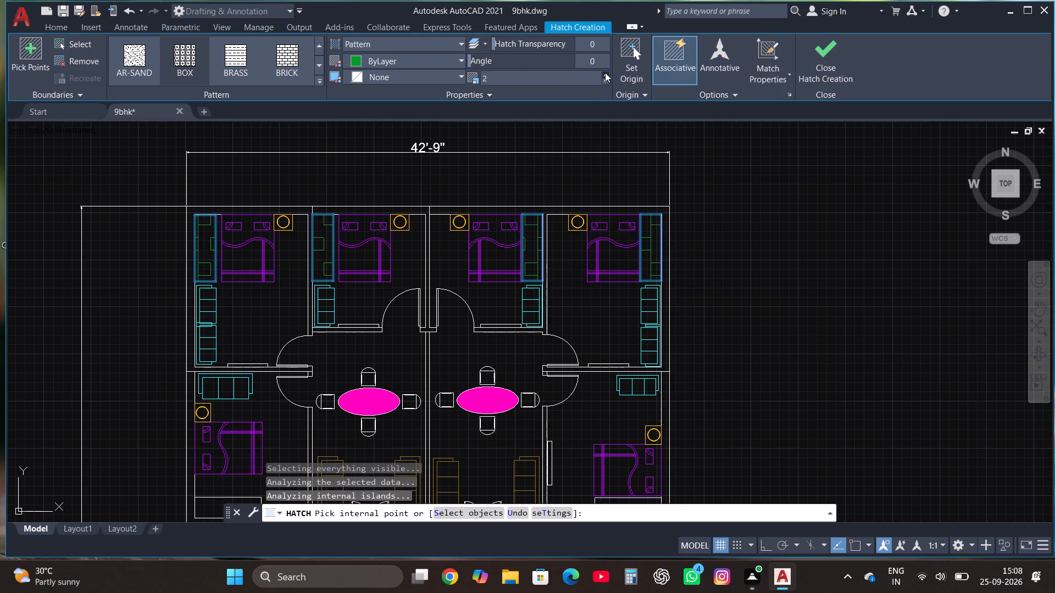
{"action": "double_click", "coordinate": [605, 72]}
{"action": "left_click", "coordinate": [605, 72]}
{"action": "scroll", "coordinate": [605, 72], "scroll_direction": "up", "scroll_amount": 1}
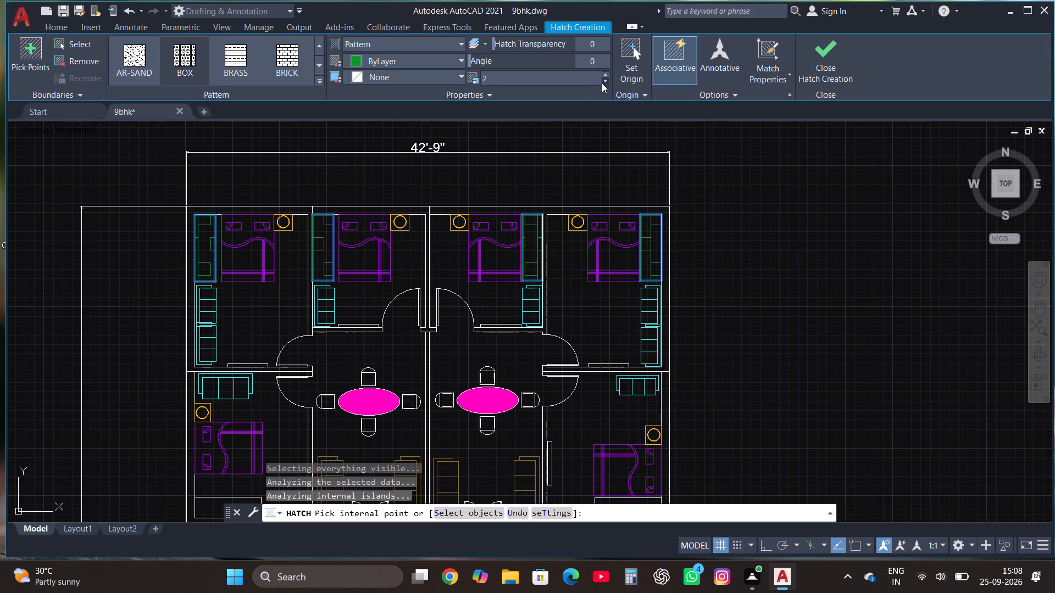
{"action": "left_click", "coordinate": [604, 74]}
{"action": "triple_click", "coordinate": [604, 74]}
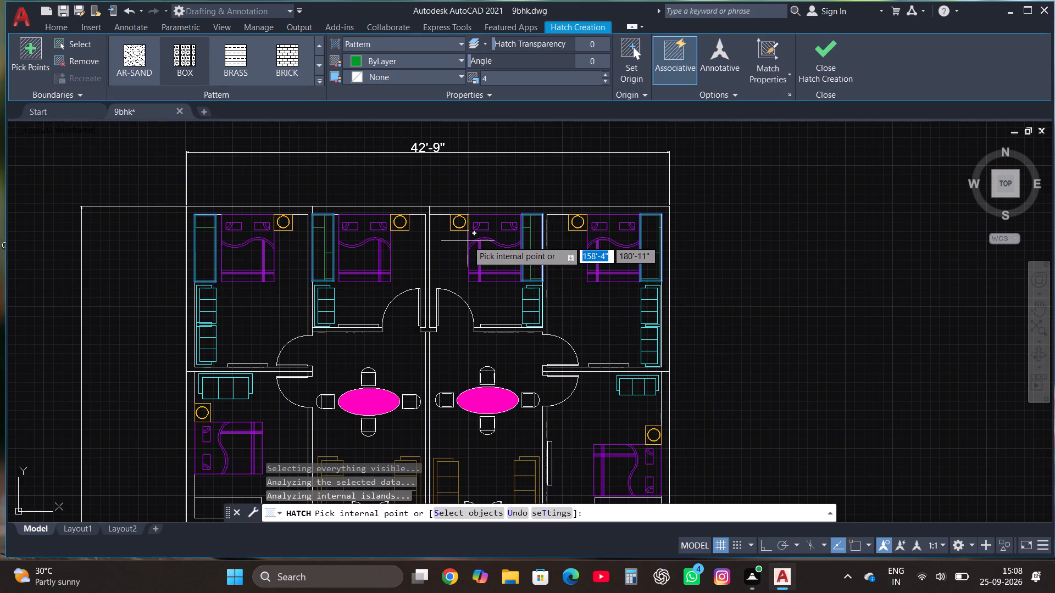
{"action": "left_click", "coordinate": [604, 82]}
{"action": "left_click", "coordinate": [604, 82]}
{"action": "left_click", "coordinate": [604, 82]}
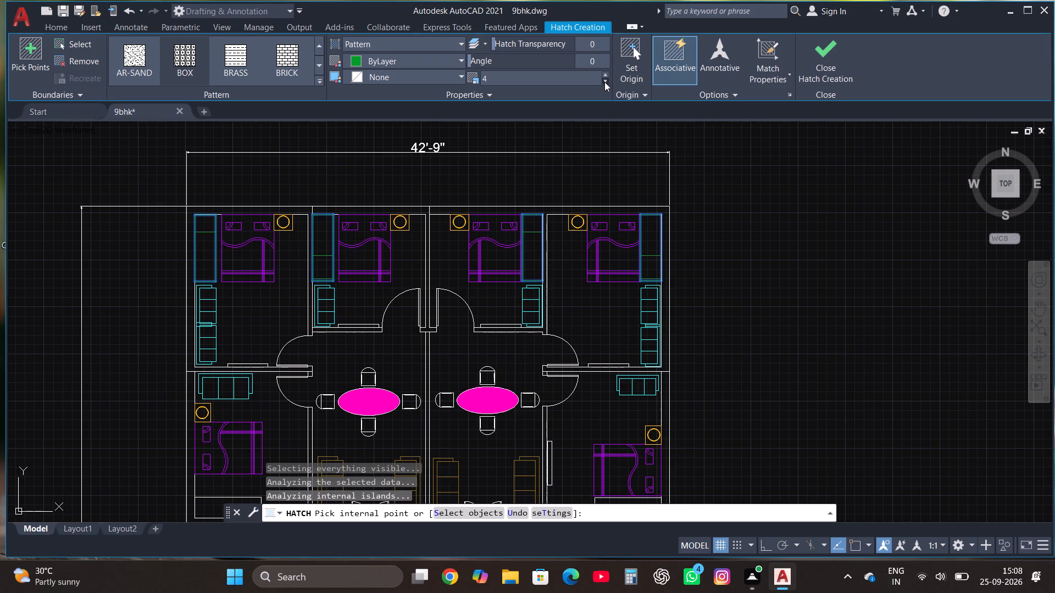
{"action": "left_click", "coordinate": [604, 82]}
{"action": "left_click", "coordinate": [607, 79]}
{"action": "triple_click", "coordinate": [606, 75]}
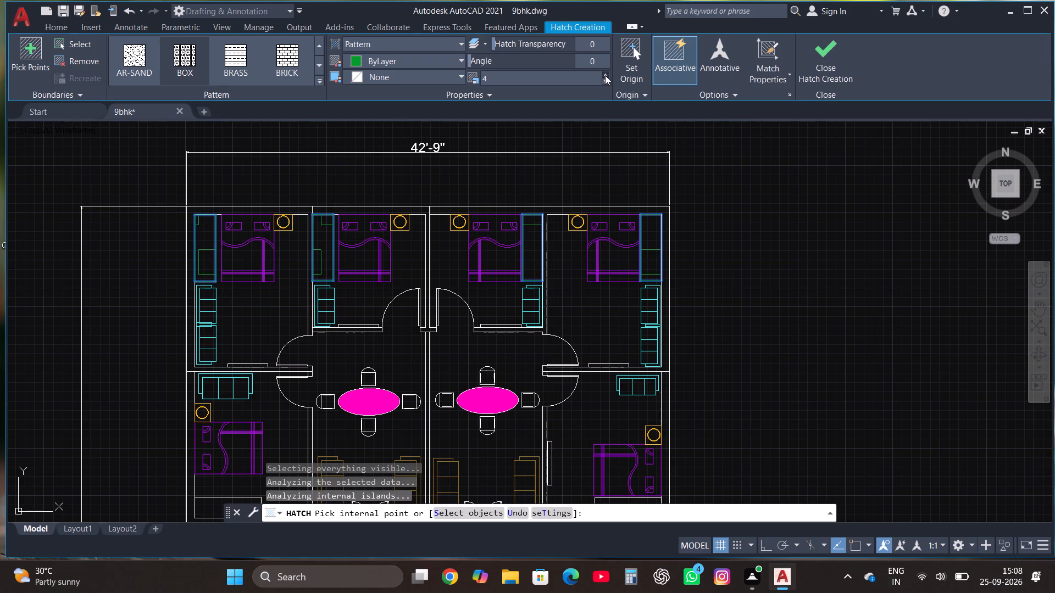
{"action": "left_click", "coordinate": [605, 75]}
{"action": "left_click", "coordinate": [605, 75]}
{"action": "double_click", "coordinate": [605, 74]}
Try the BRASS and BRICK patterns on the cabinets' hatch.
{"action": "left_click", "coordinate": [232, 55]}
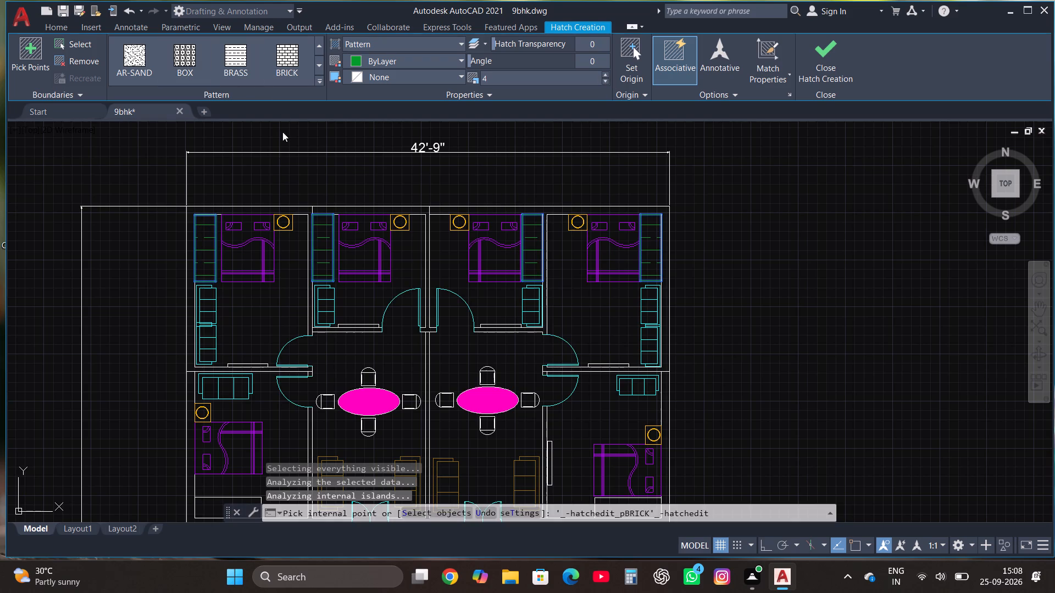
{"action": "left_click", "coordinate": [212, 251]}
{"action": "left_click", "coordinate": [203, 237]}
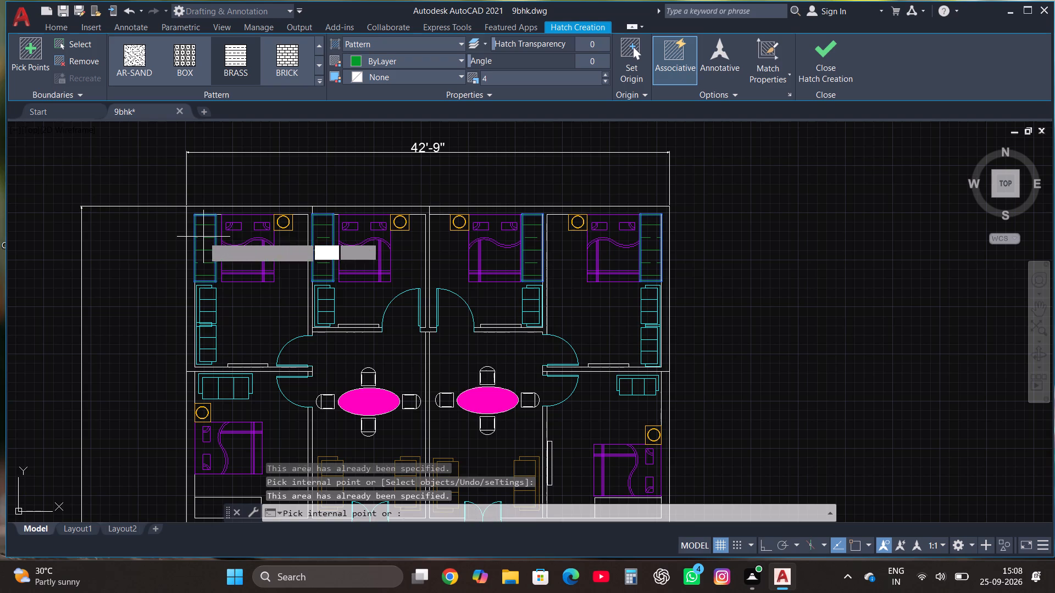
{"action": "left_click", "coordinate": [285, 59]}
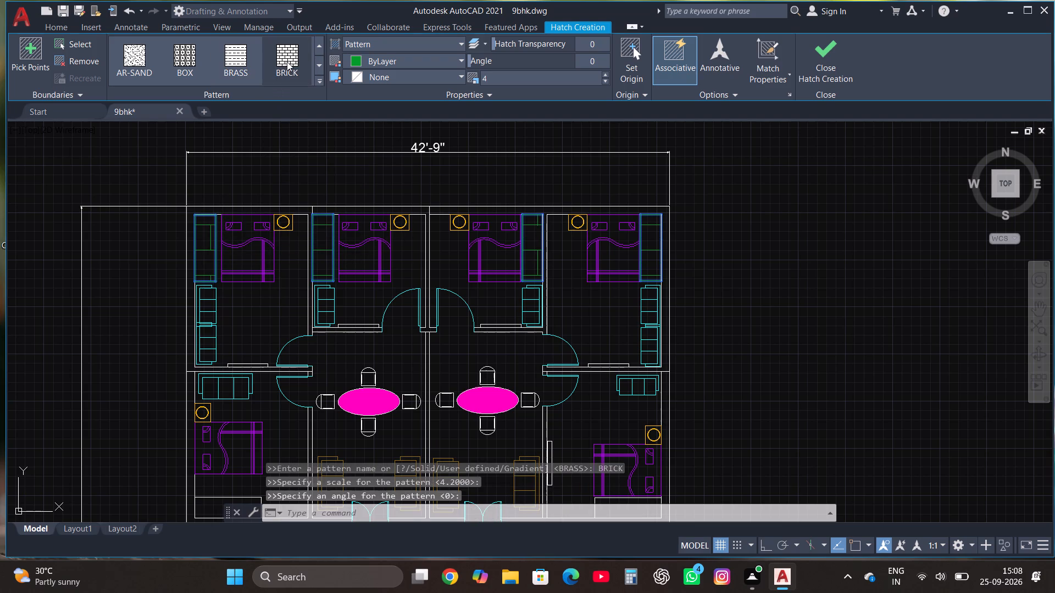
Change the pattern of the top-row bedroom cabinets' hatch to USER.
{"action": "left_click", "coordinate": [318, 46]}
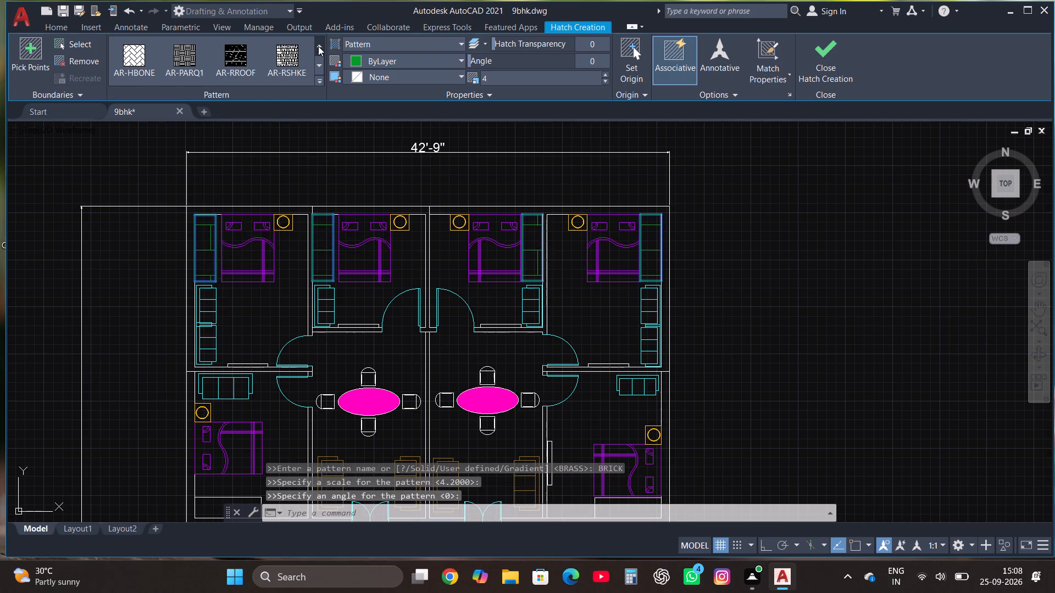
{"action": "left_click", "coordinate": [318, 46]}
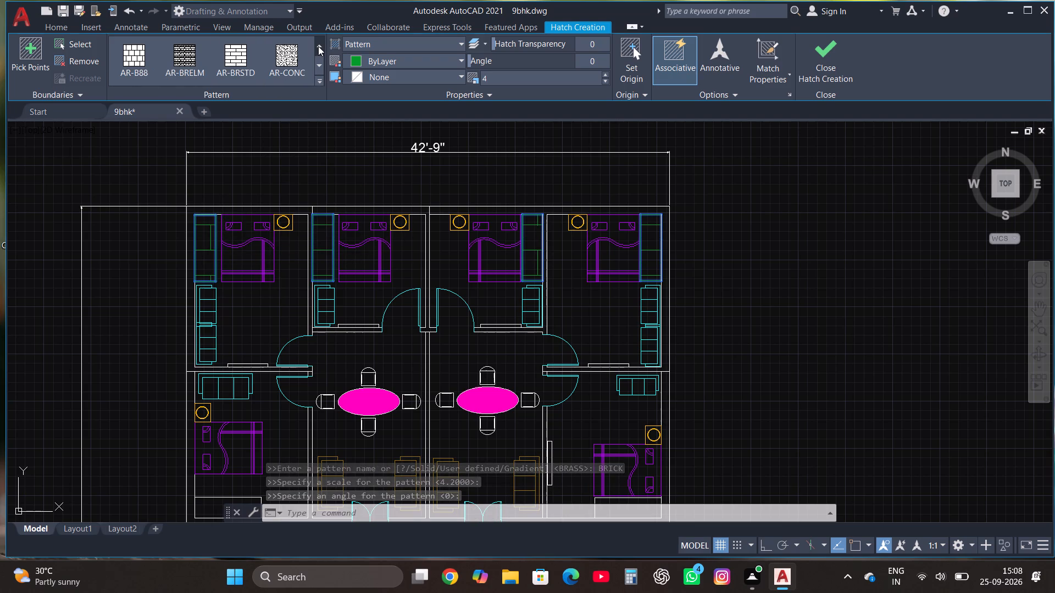
{"action": "left_click", "coordinate": [318, 46]}
{"action": "left_click", "coordinate": [318, 46]}
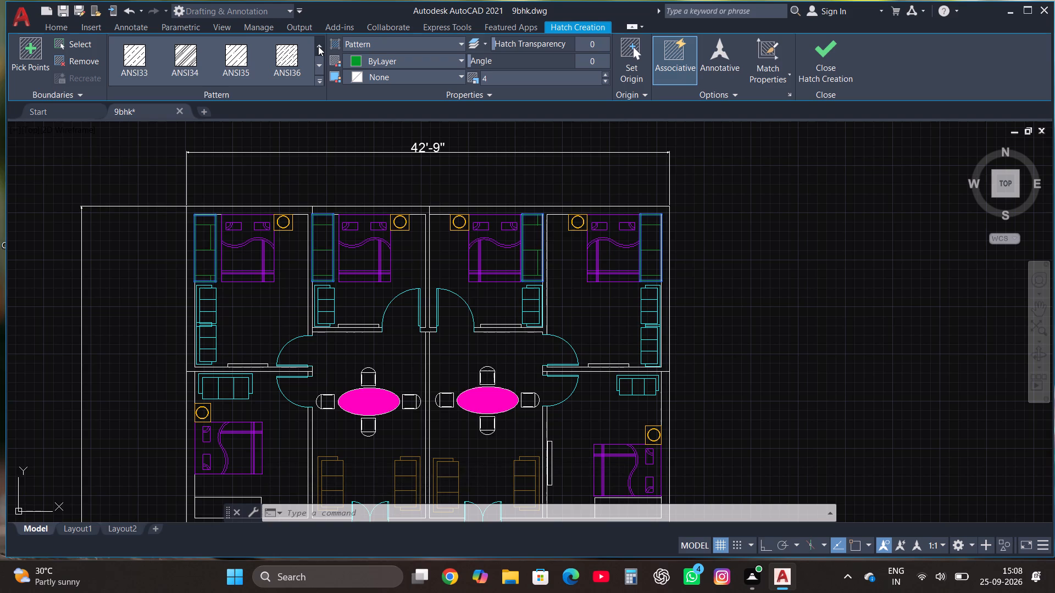
{"action": "left_click", "coordinate": [318, 46]}
{"action": "left_click", "coordinate": [318, 46]}
{"action": "left_click", "coordinate": [316, 65]}
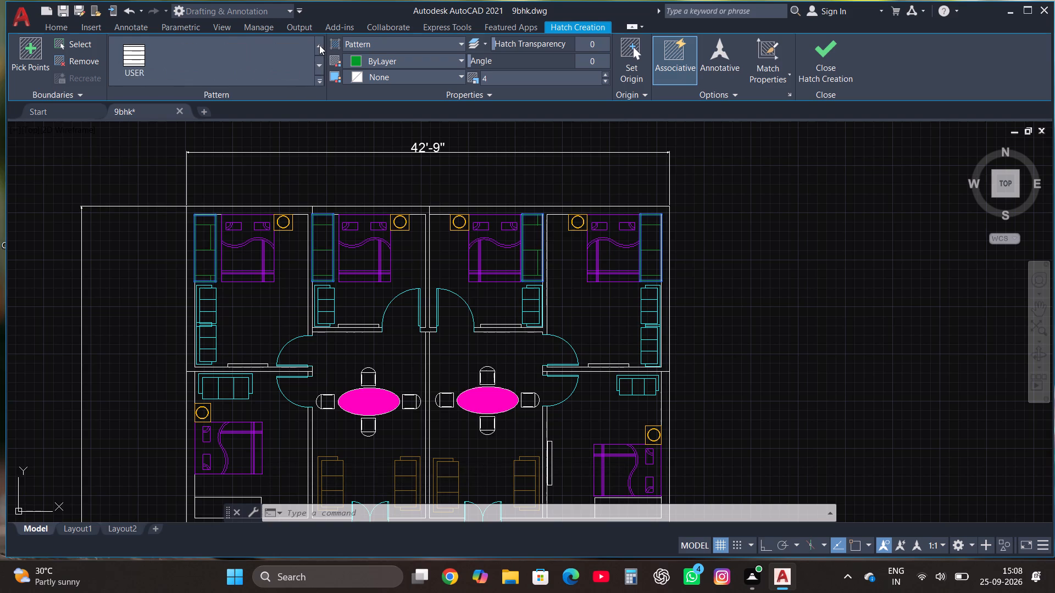
{"action": "left_click", "coordinate": [129, 52]}
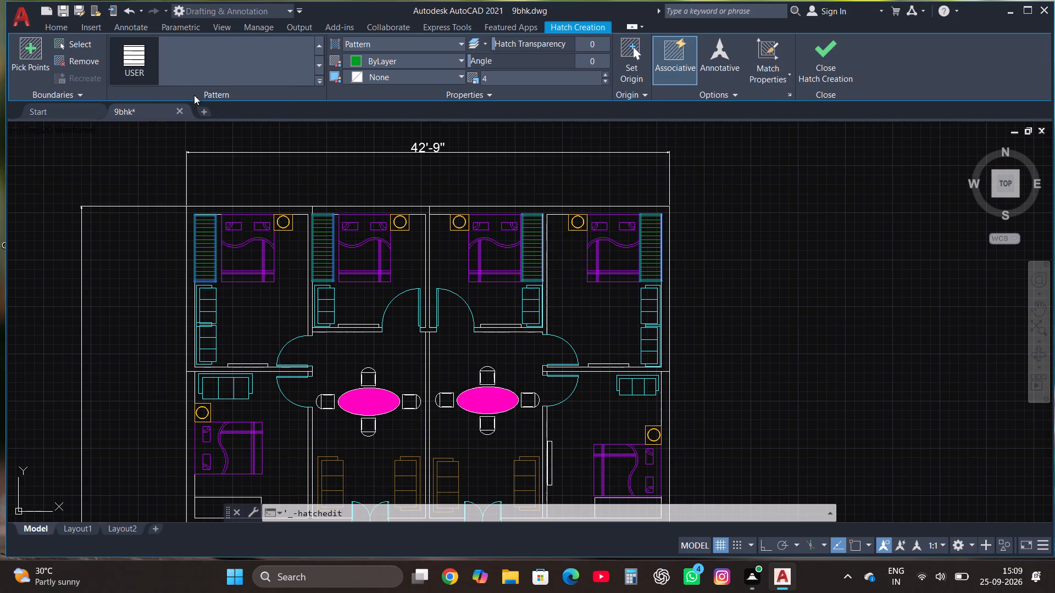
Add the cabinet rectangles in the east bedroom, the two west bedrooms and the two south bedrooms to the USER hatch and finish it.
{"action": "scroll", "coordinate": [491, 186], "scroll_direction": "down", "scroll_amount": 1}
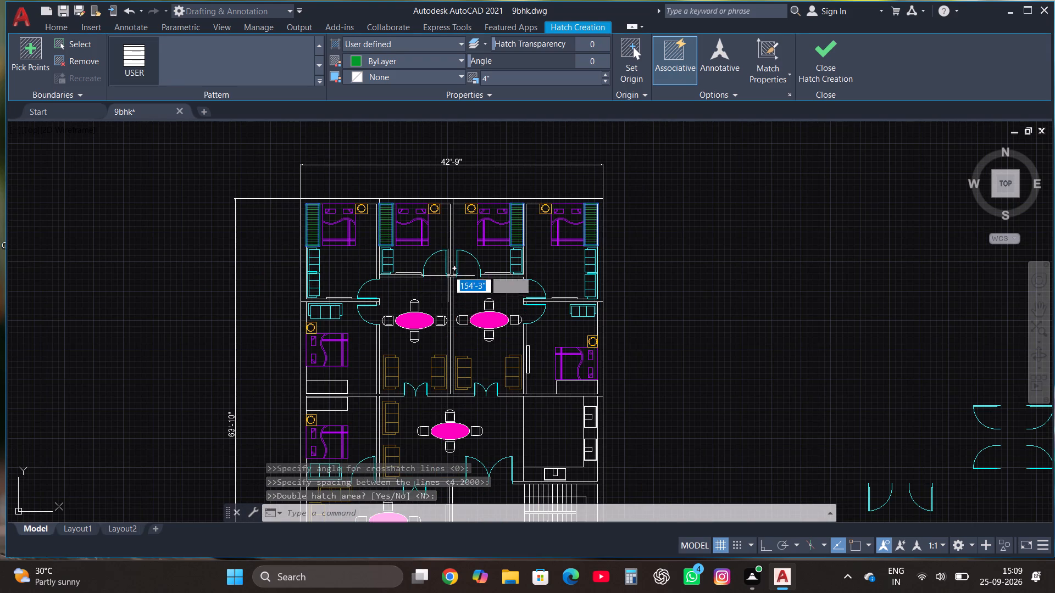
{"action": "scroll", "coordinate": [569, 392], "scroll_direction": "up", "scroll_amount": 1}
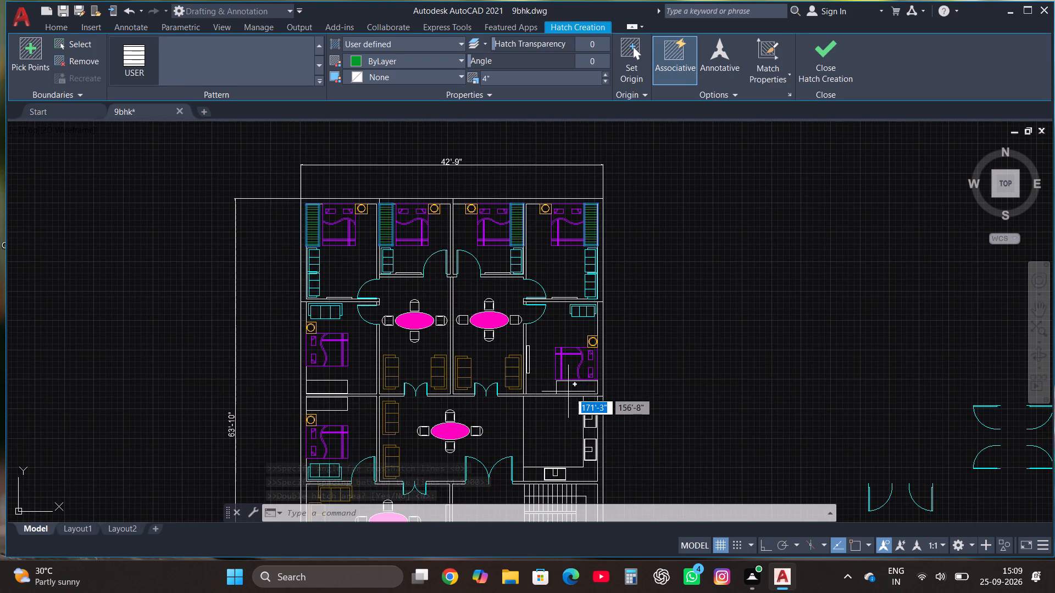
{"action": "left_click", "coordinate": [569, 385]}
{"action": "scroll", "coordinate": [487, 230], "scroll_direction": "down", "scroll_amount": 2}
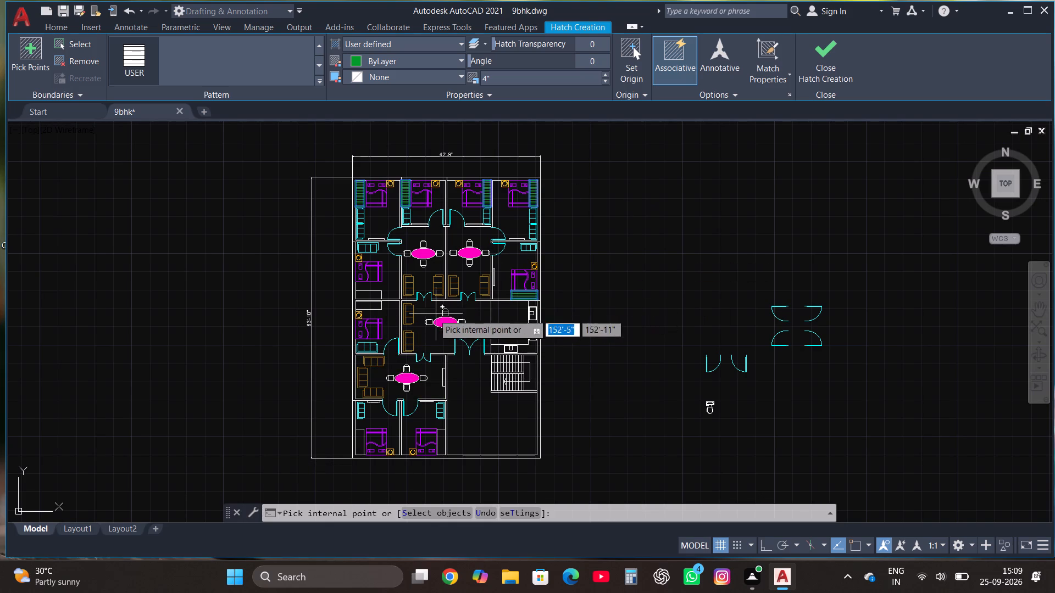
{"action": "scroll", "coordinate": [361, 287], "scroll_direction": "up", "scroll_amount": 3}
{"action": "left_click", "coordinate": [365, 315]}
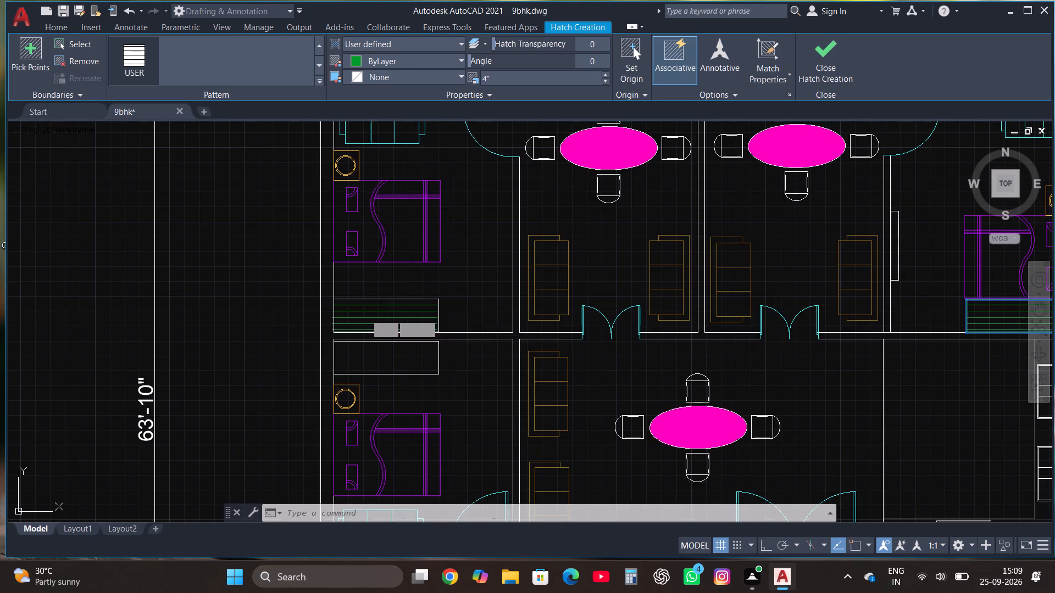
{"action": "left_click", "coordinate": [382, 368]}
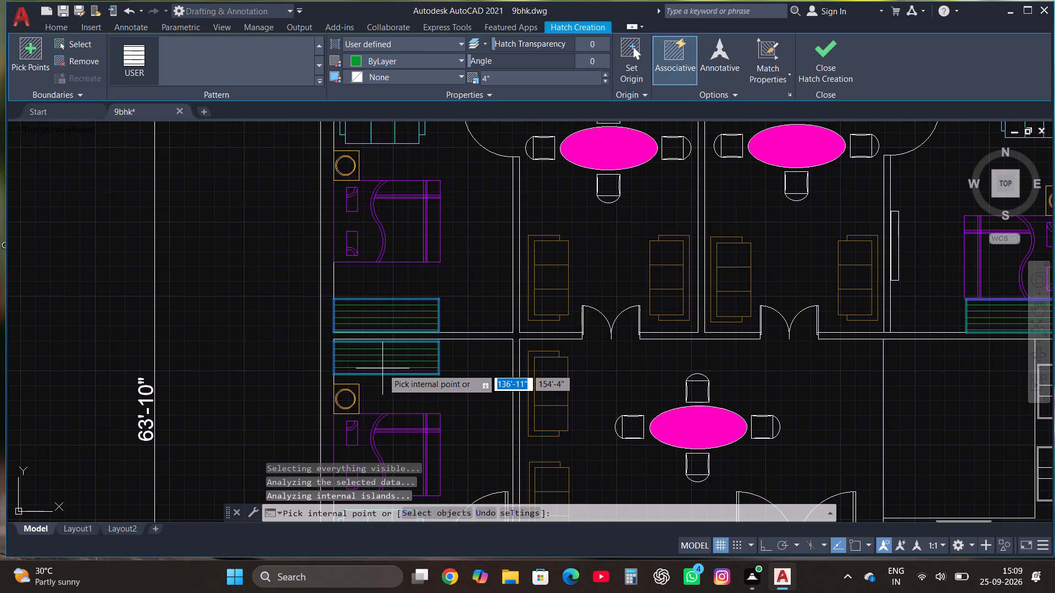
{"action": "scroll", "coordinate": [386, 363], "scroll_direction": "down", "scroll_amount": 2}
{"action": "scroll", "coordinate": [436, 309], "scroll_direction": "down", "scroll_amount": 2}
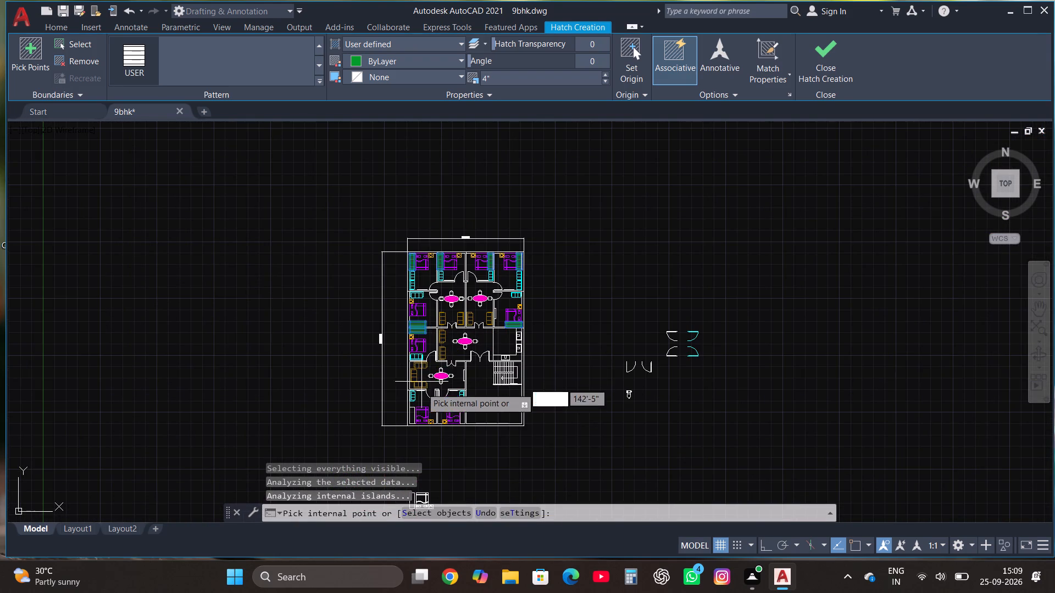
{"action": "scroll", "coordinate": [414, 423], "scroll_direction": "up", "scroll_amount": 3}
{"action": "left_click", "coordinate": [400, 398]}
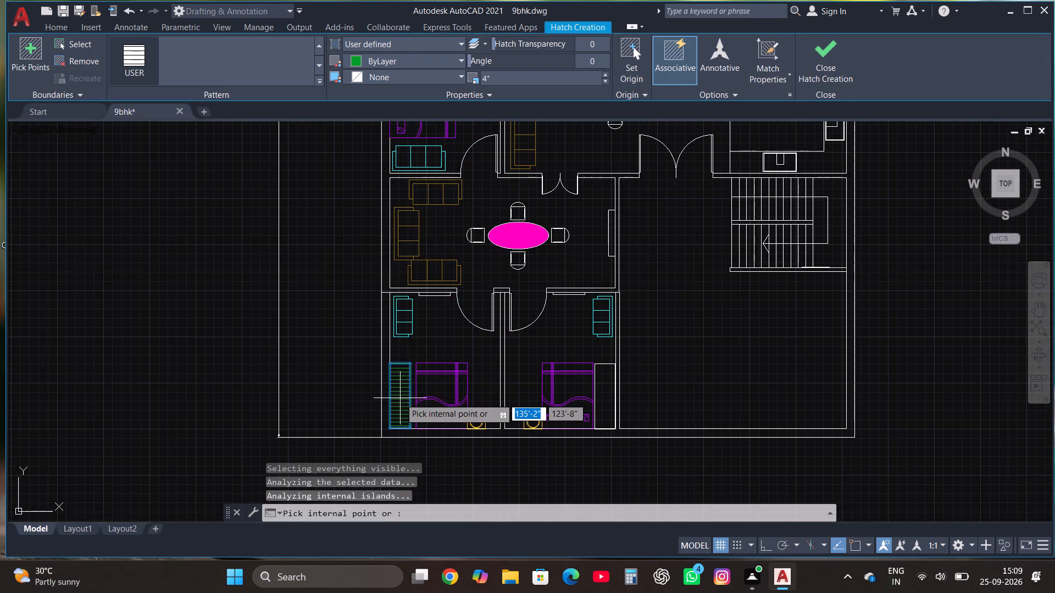
{"action": "left_click", "coordinate": [602, 398]}
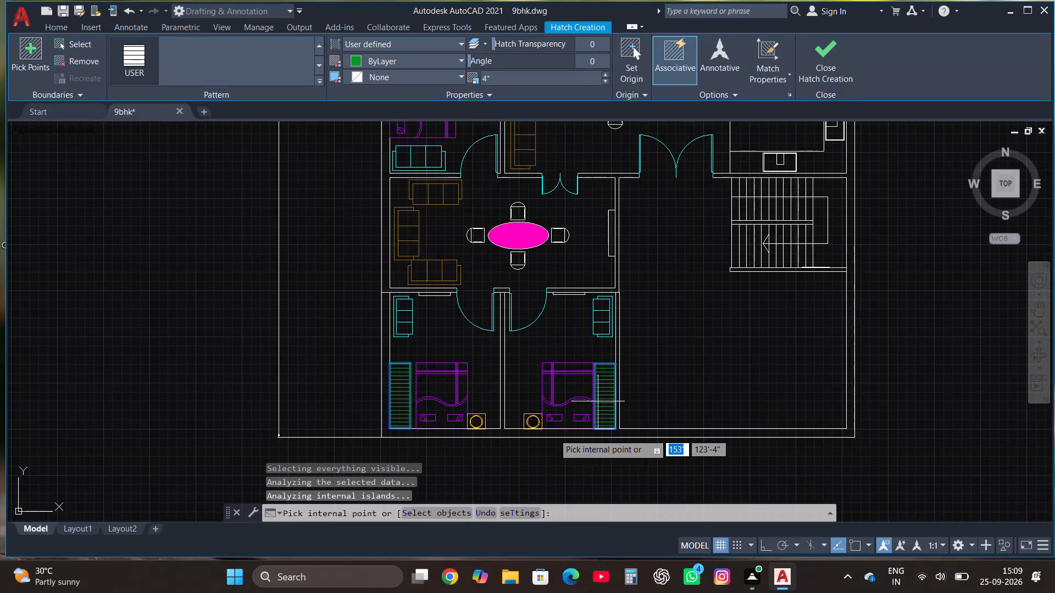
{"action": "scroll", "coordinate": [548, 447], "scroll_direction": "down", "scroll_amount": 3}
{"action": "scroll", "coordinate": [572, 375], "scroll_direction": "up", "scroll_amount": 1}
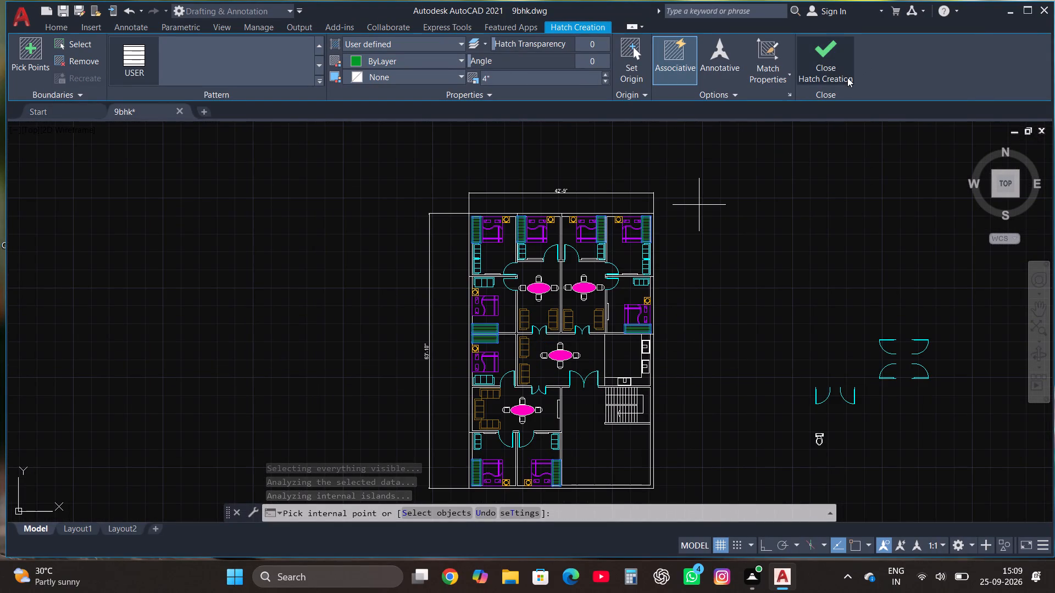
{"action": "left_click", "coordinate": [817, 55]}
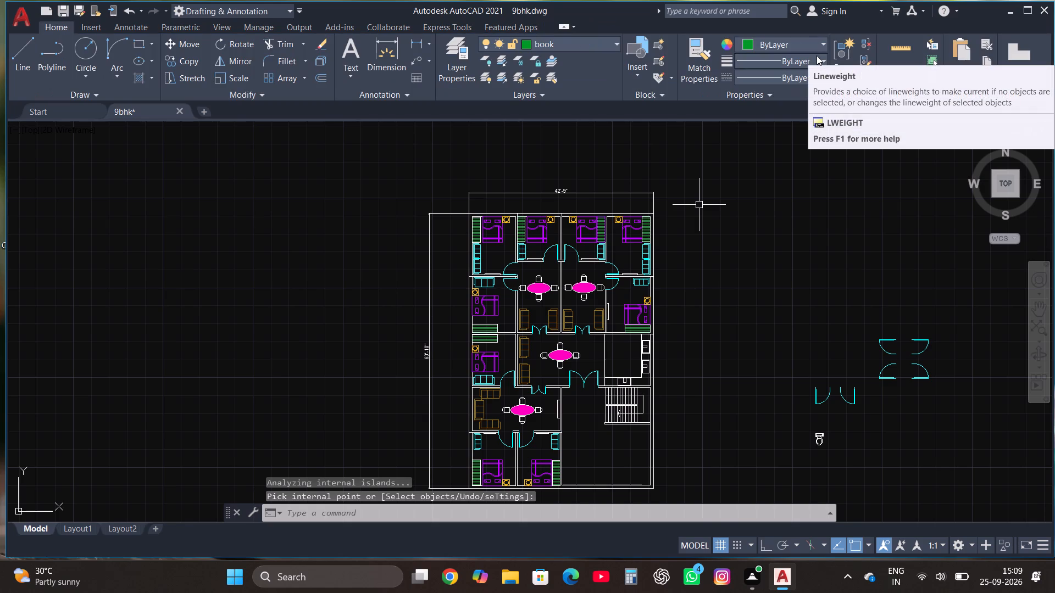
Save the drawing.
{"action": "scroll", "coordinate": [817, 55], "scroll_direction": "up", "scroll_amount": 1}
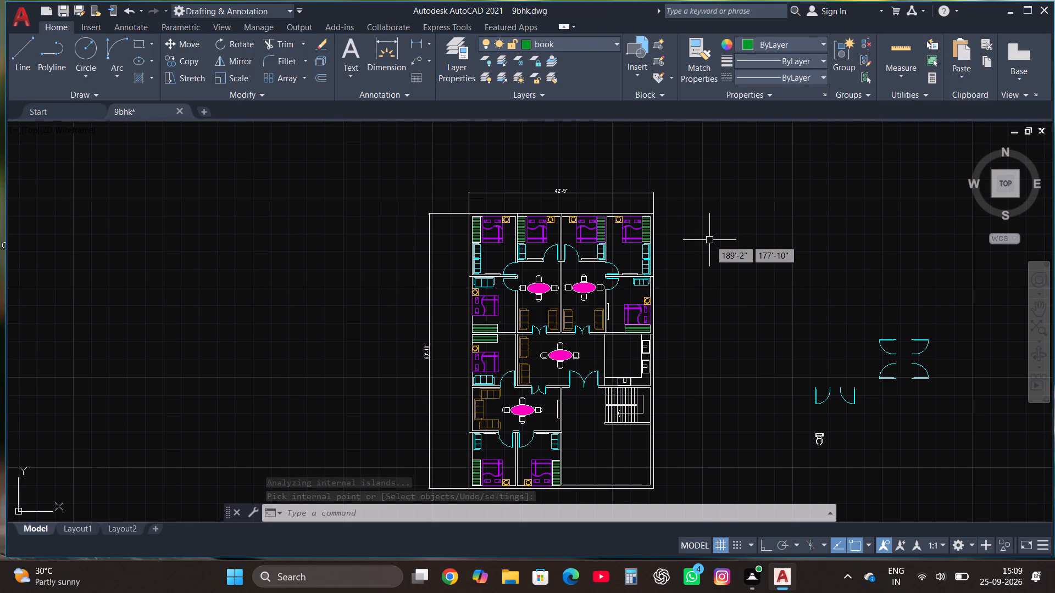
{"action": "key", "text": "ctrl+s"}
{"action": "key", "text": "ctrl+s"}
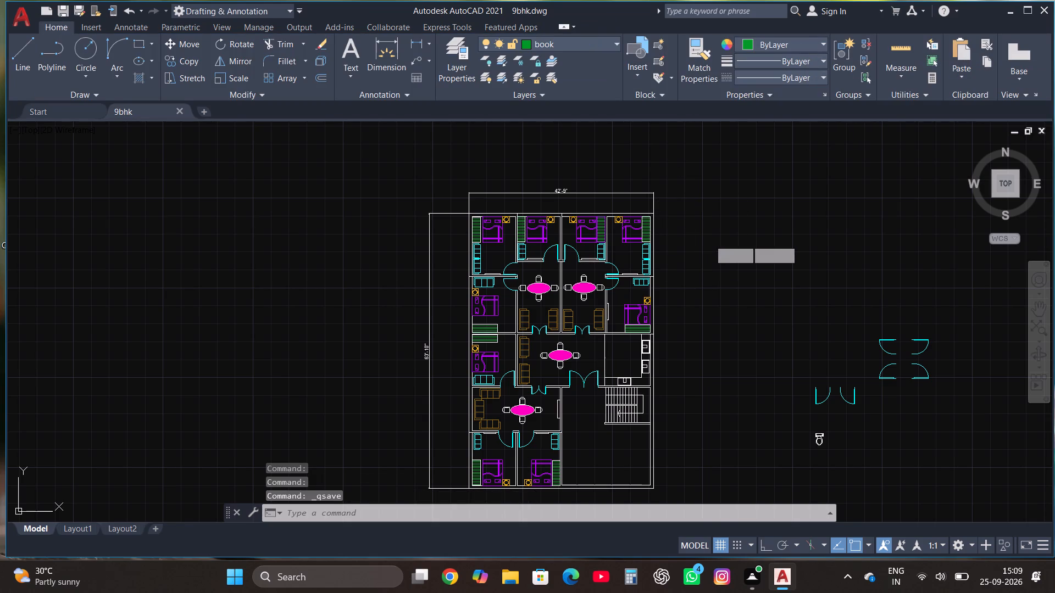
Save the drawing.
{"action": "key", "text": "ctrl+s"}
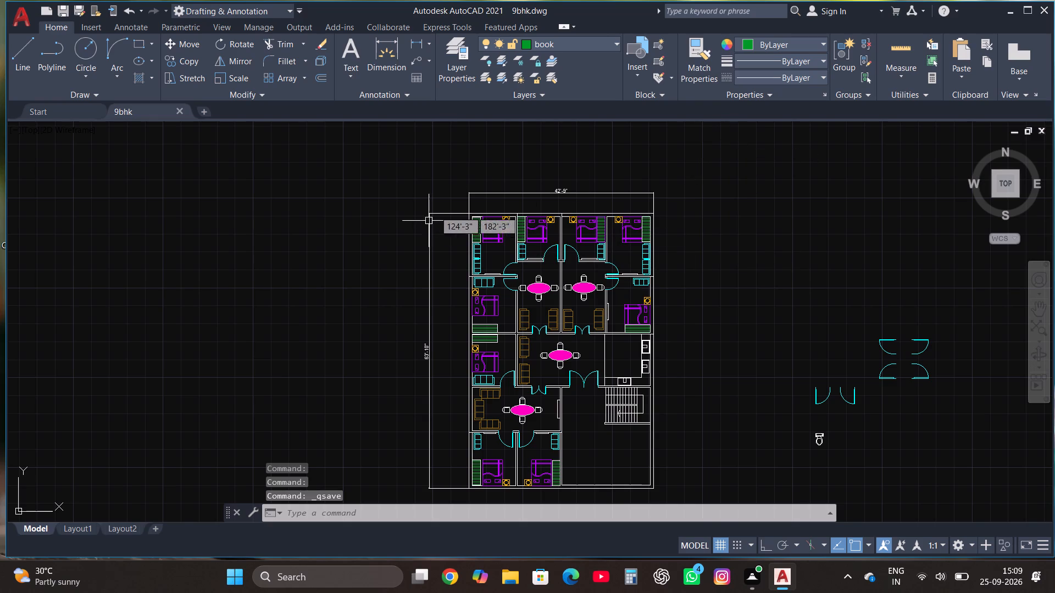
Make the wall layer current.
{"action": "scroll", "coordinate": [463, 183], "scroll_direction": "up", "scroll_amount": 2}
{"action": "scroll", "coordinate": [453, 297], "scroll_direction": "up", "scroll_amount": 2}
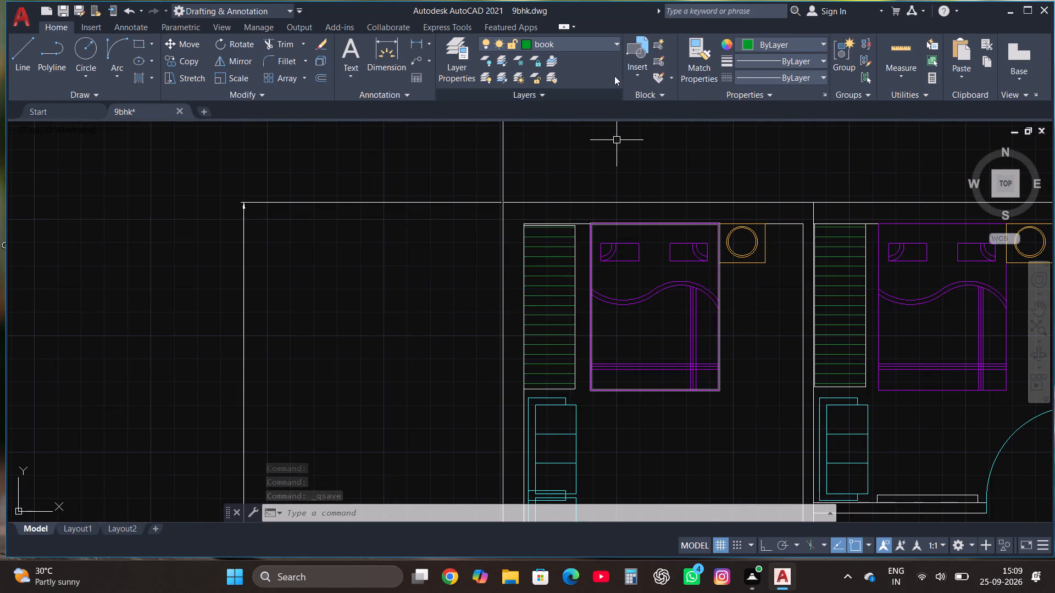
{"action": "left_click", "coordinate": [580, 43]}
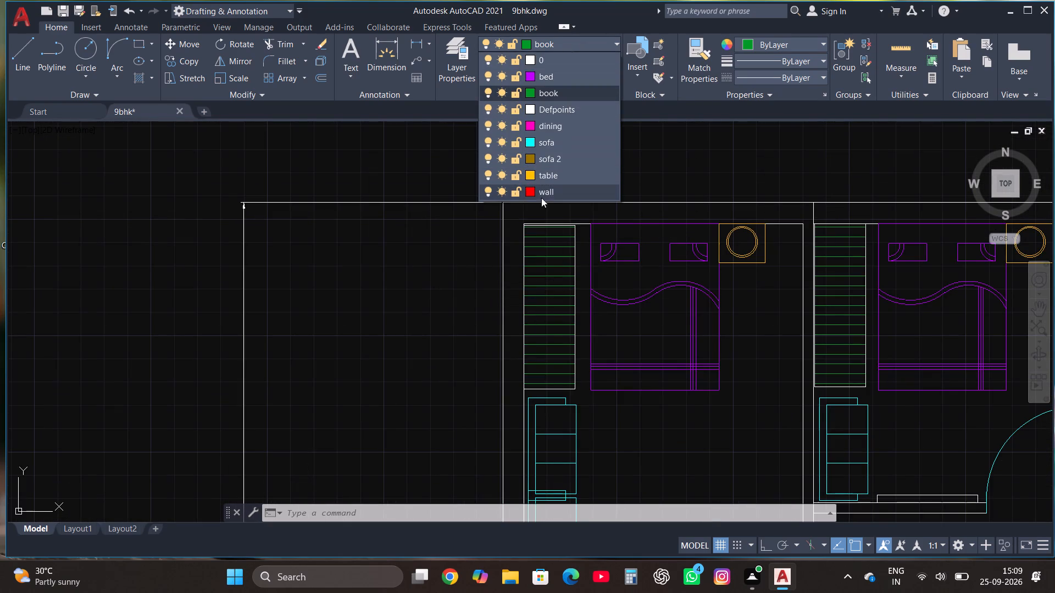
{"action": "left_click", "coordinate": [548, 193]}
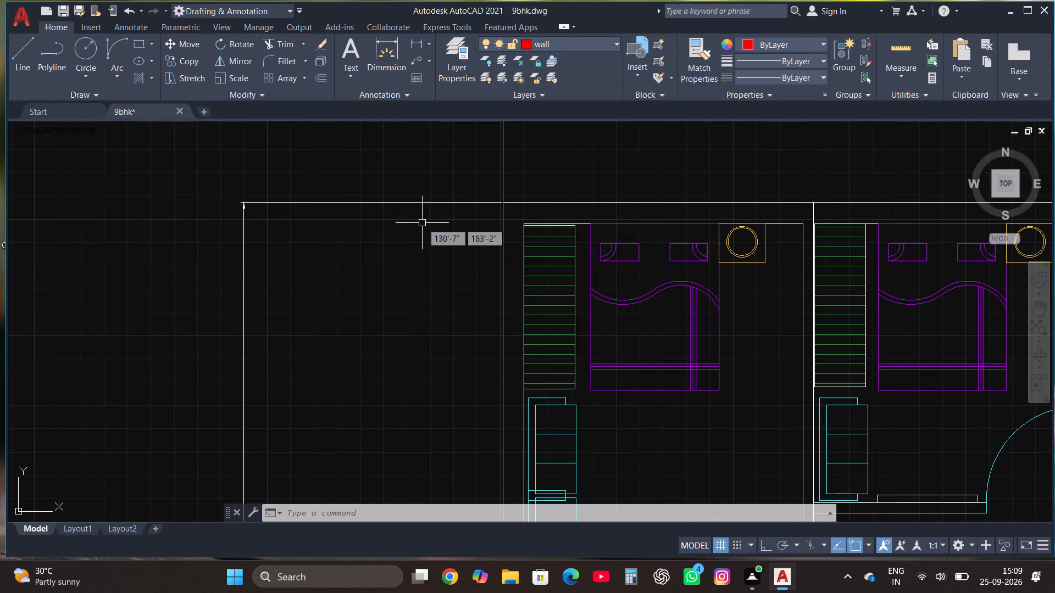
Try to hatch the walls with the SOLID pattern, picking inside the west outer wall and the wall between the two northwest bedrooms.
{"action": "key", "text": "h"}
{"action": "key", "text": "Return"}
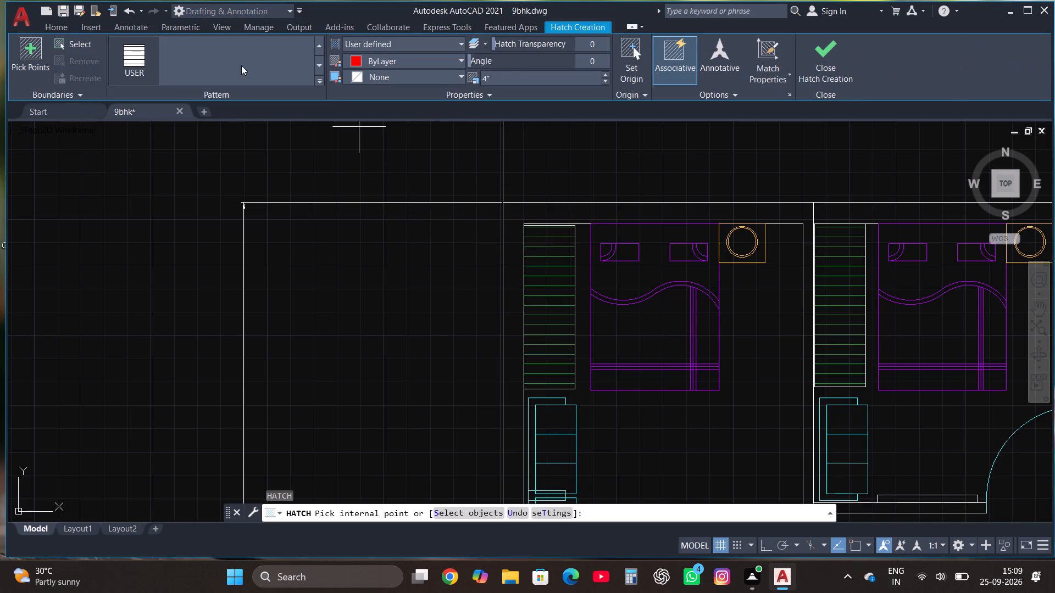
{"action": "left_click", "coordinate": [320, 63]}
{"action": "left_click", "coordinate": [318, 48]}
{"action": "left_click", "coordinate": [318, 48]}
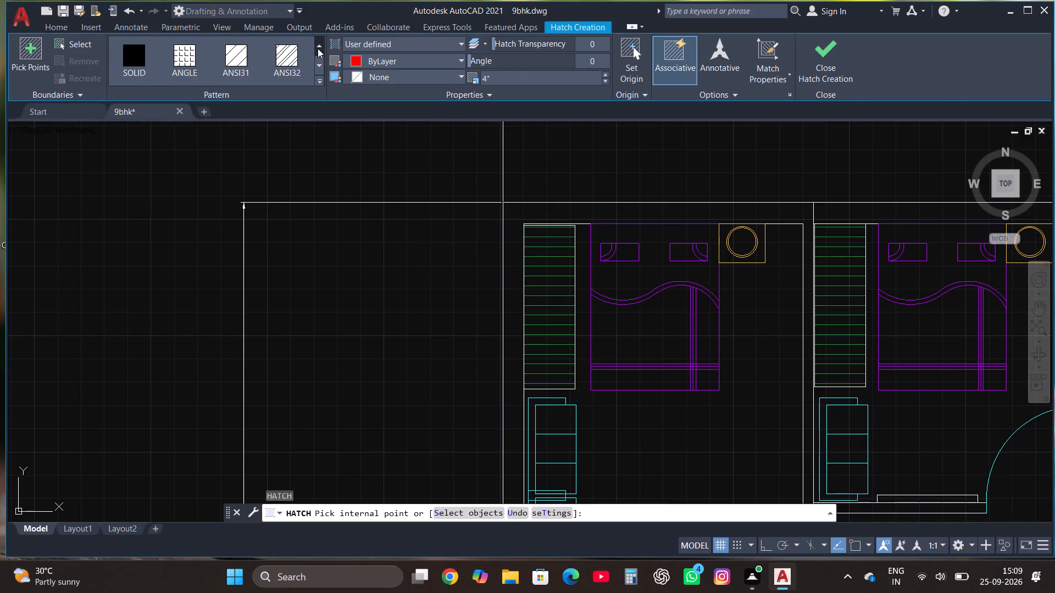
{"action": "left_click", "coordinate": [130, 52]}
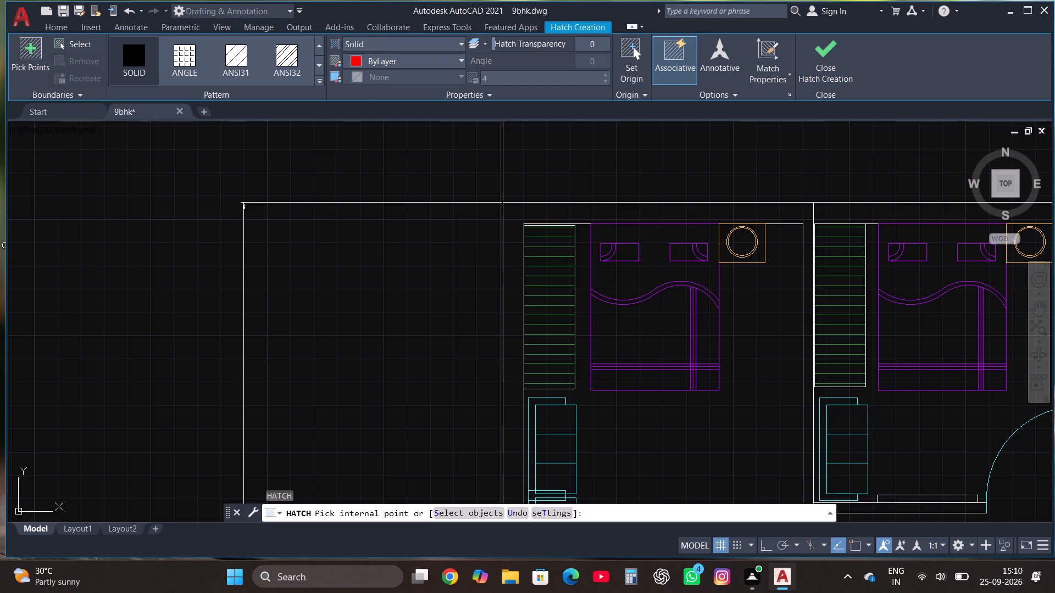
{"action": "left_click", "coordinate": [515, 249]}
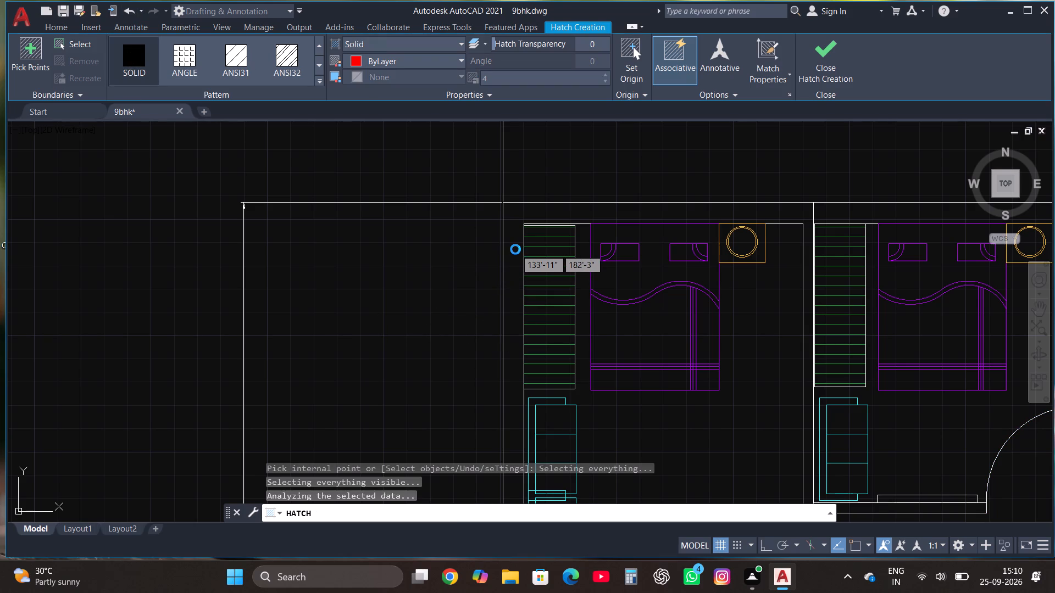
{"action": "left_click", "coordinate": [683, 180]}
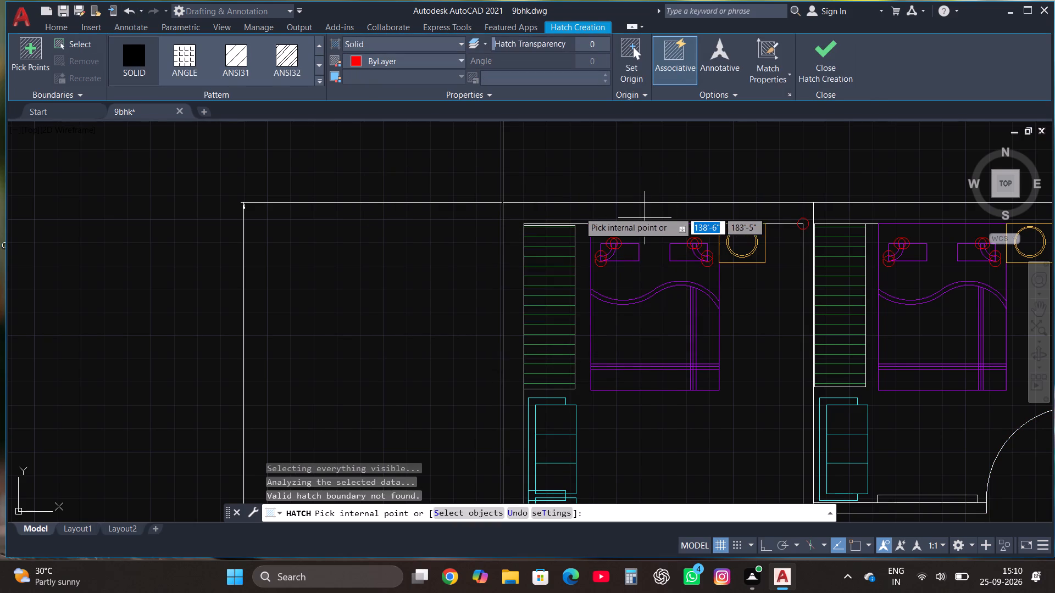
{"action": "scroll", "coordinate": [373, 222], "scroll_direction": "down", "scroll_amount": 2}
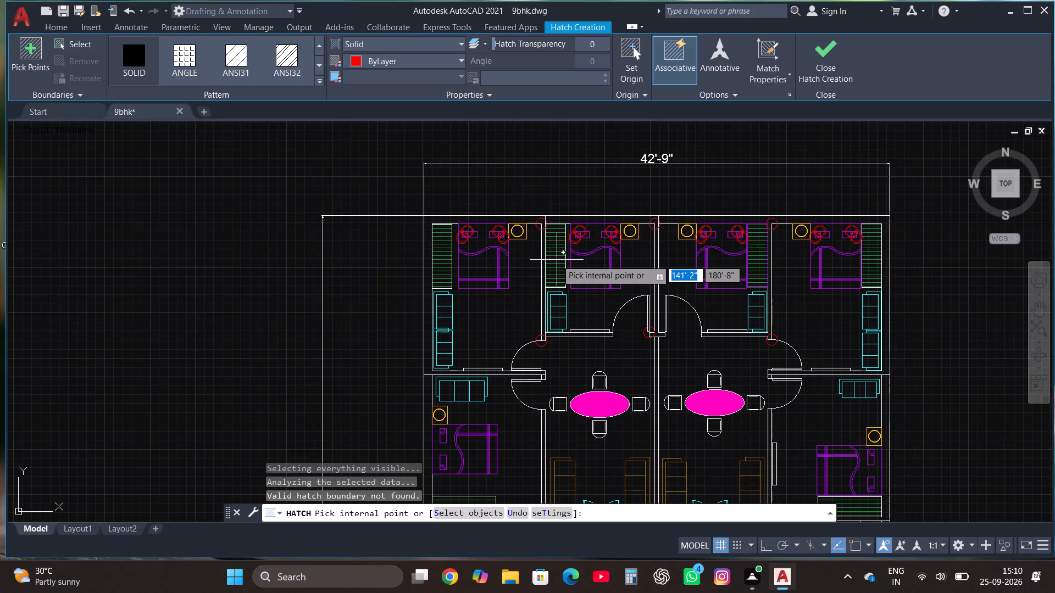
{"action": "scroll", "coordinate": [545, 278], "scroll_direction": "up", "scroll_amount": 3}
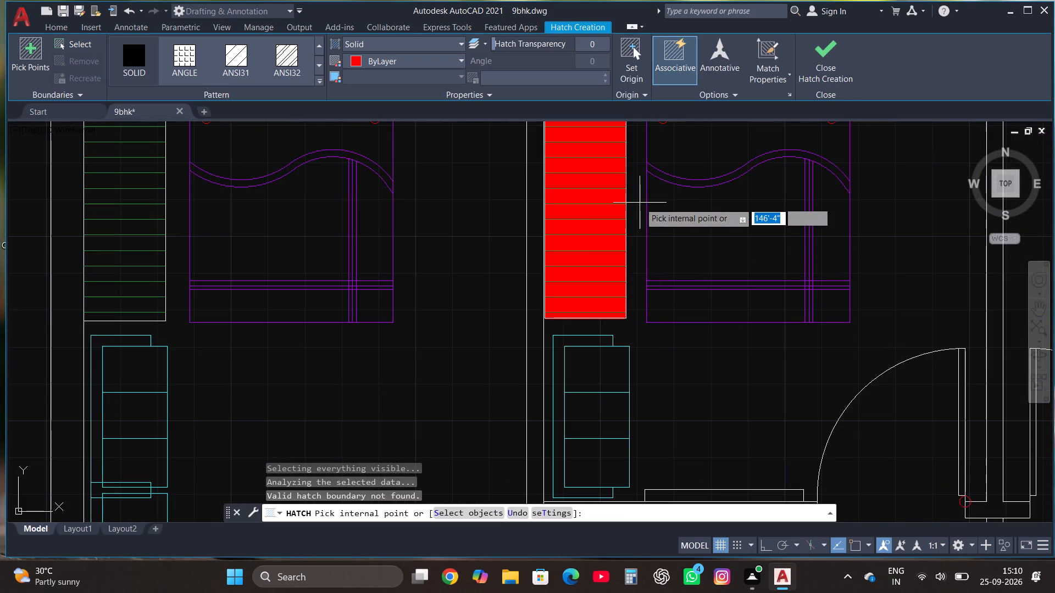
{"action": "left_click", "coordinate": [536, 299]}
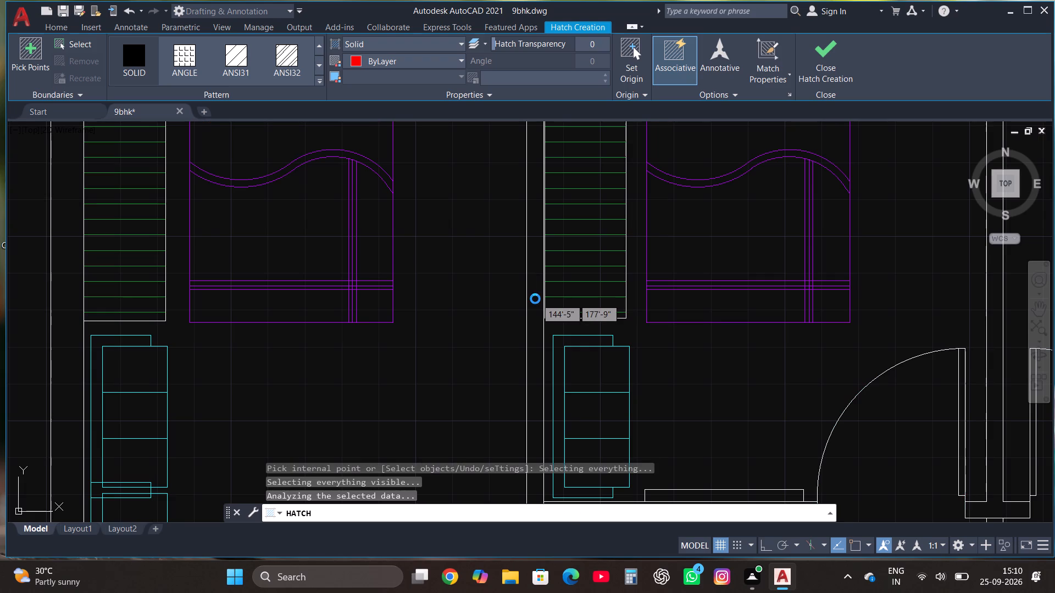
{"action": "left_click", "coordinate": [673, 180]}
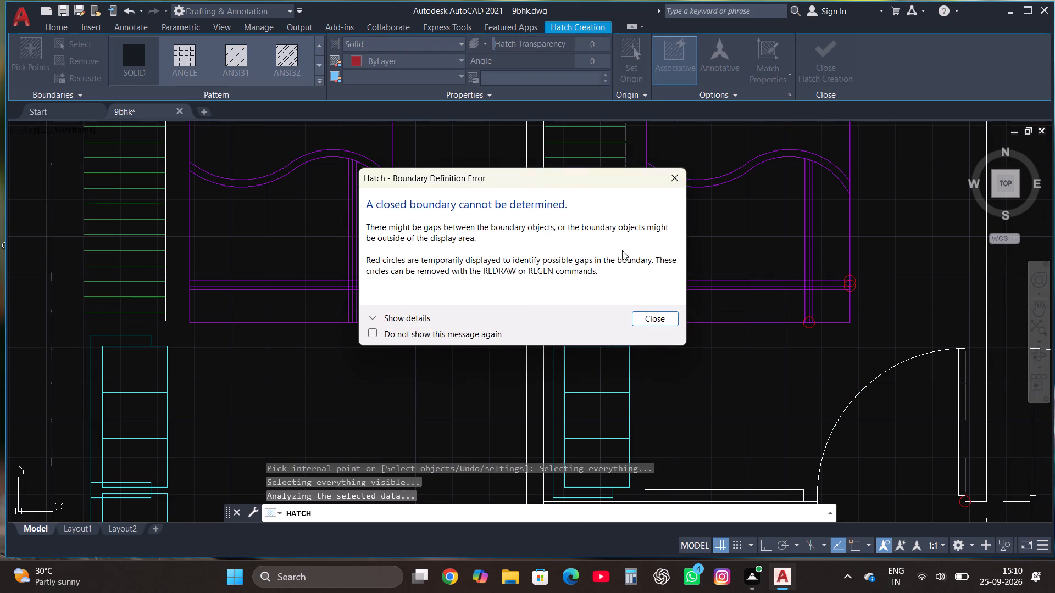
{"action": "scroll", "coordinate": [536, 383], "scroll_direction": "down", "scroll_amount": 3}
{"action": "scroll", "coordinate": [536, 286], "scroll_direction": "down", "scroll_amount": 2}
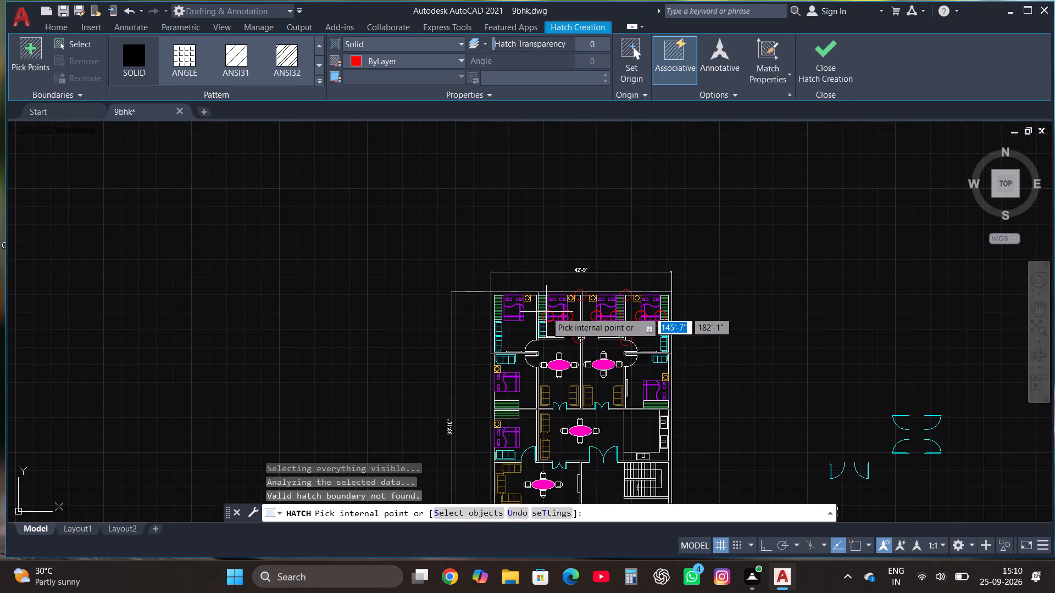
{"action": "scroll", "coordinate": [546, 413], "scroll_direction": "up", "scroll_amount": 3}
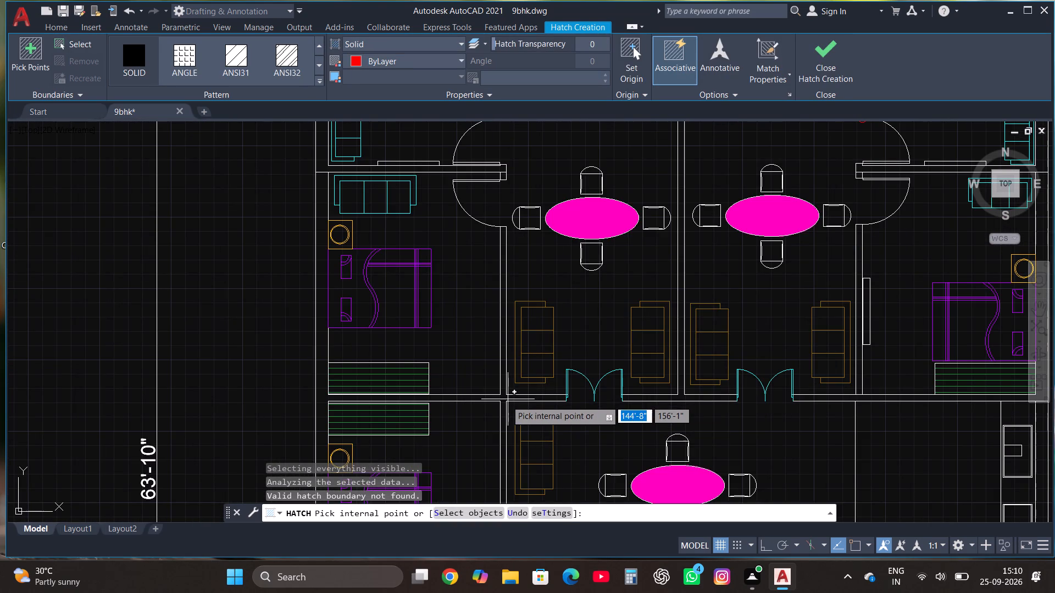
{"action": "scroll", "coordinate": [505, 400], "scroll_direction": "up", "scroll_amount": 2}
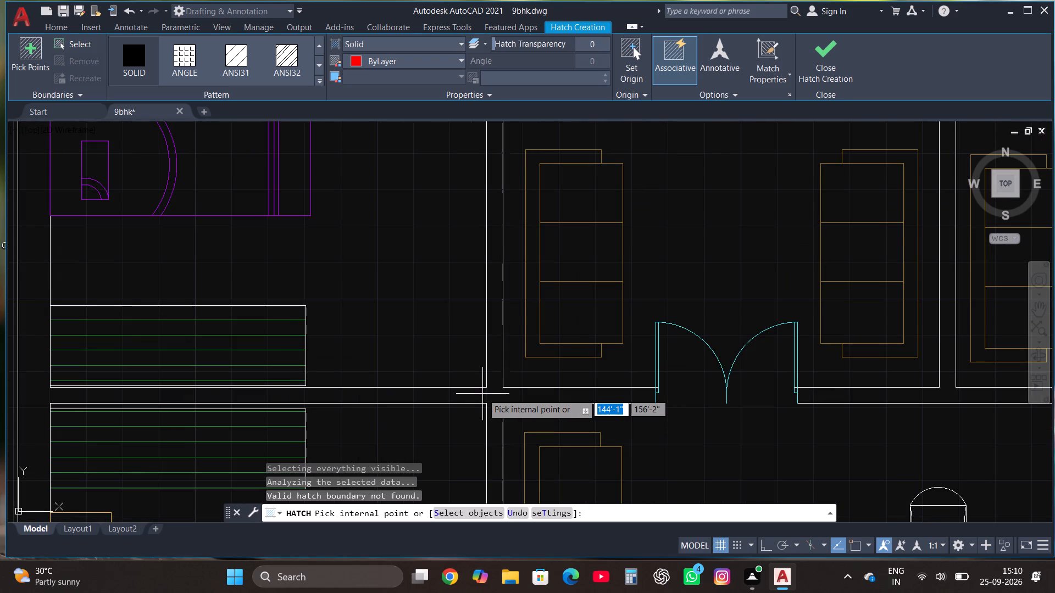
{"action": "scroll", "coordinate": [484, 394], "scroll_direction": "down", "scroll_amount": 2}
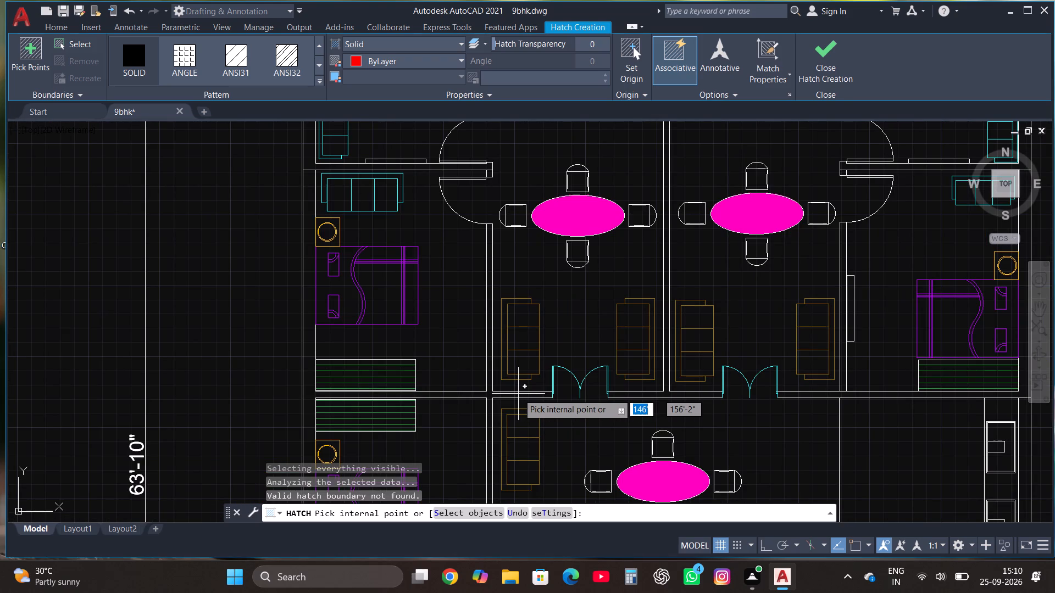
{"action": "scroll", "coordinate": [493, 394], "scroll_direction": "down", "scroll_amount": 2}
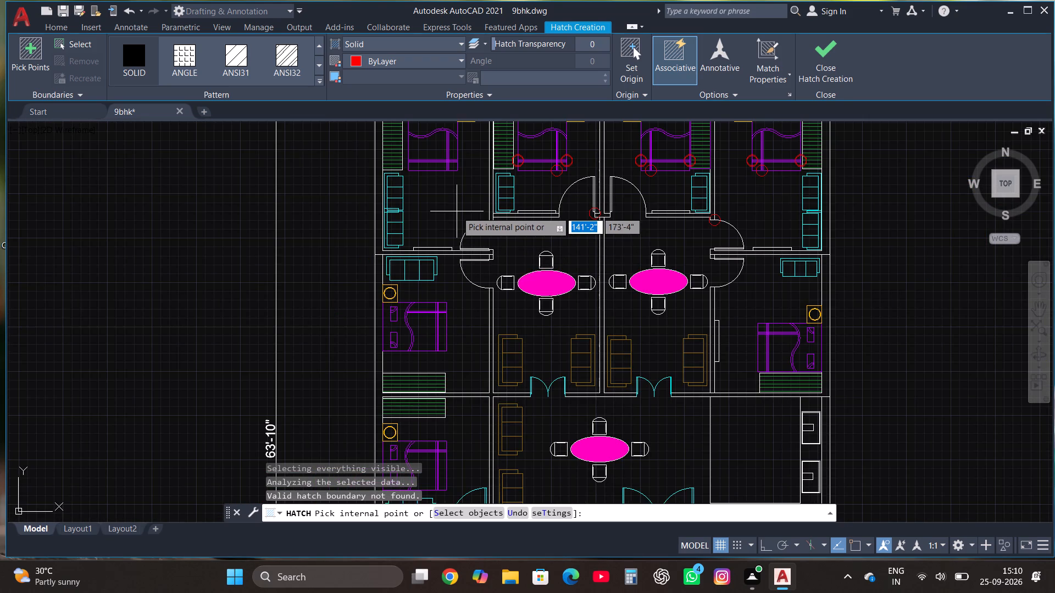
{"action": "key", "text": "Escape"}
Draw a rectangle about 42' by 9" over the north outer wall, from the northwest outer corner to the east wall's inner face.
{"action": "scroll", "coordinate": [464, 266], "scroll_direction": "down", "scroll_amount": 2}
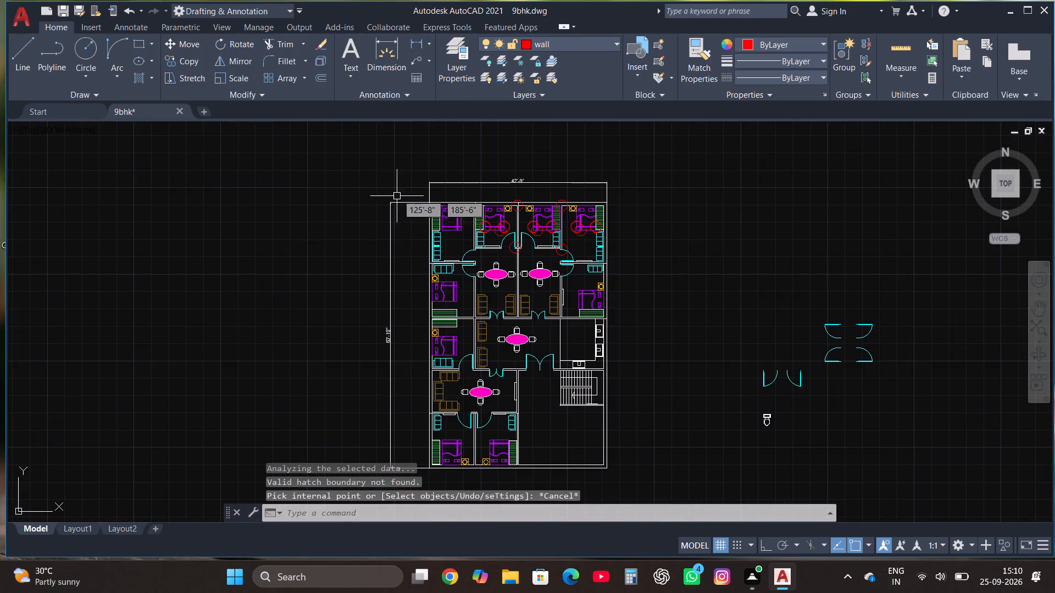
{"action": "scroll", "coordinate": [417, 200], "scroll_direction": "up", "scroll_amount": 4}
{"action": "scroll", "coordinate": [613, 199], "scroll_direction": "up", "scroll_amount": 1}
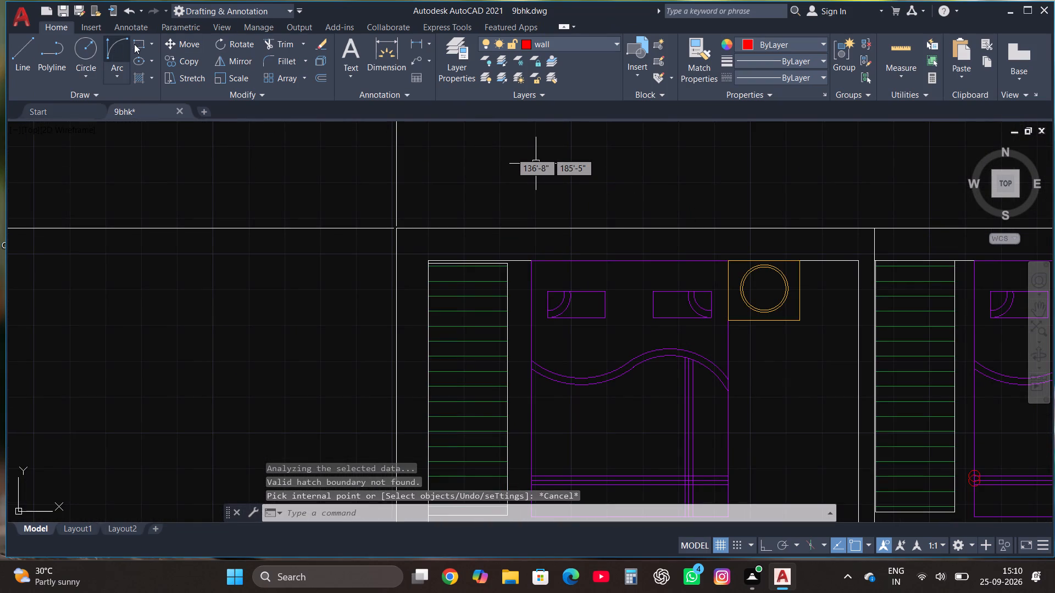
{"action": "left_click", "coordinate": [137, 40]}
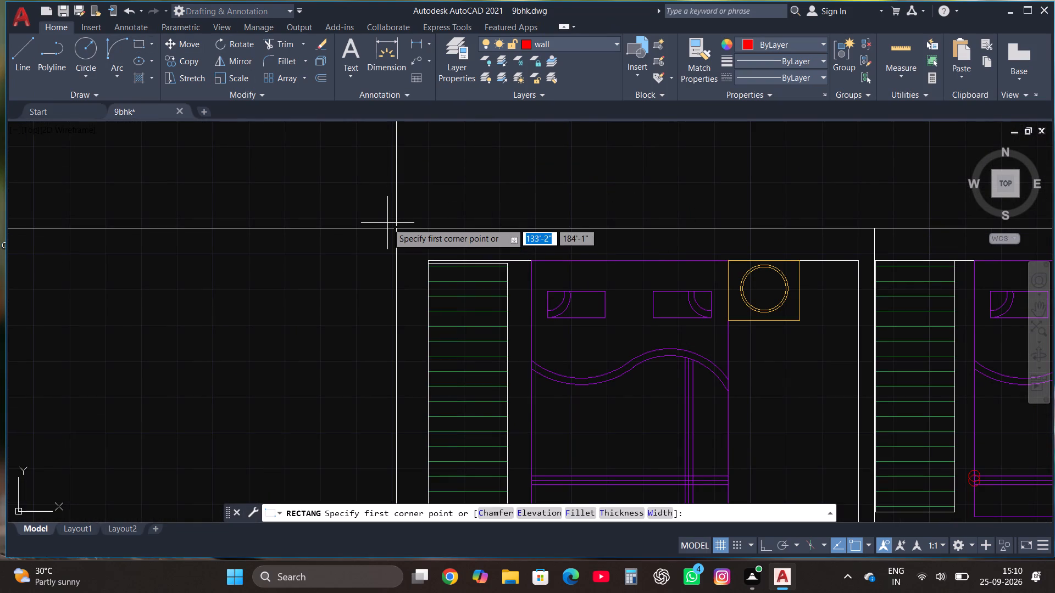
{"action": "left_click", "coordinate": [395, 228]}
{"action": "scroll", "coordinate": [457, 231], "scroll_direction": "down", "scroll_amount": 2}
{"action": "scroll", "coordinate": [552, 242], "scroll_direction": "down", "scroll_amount": 2}
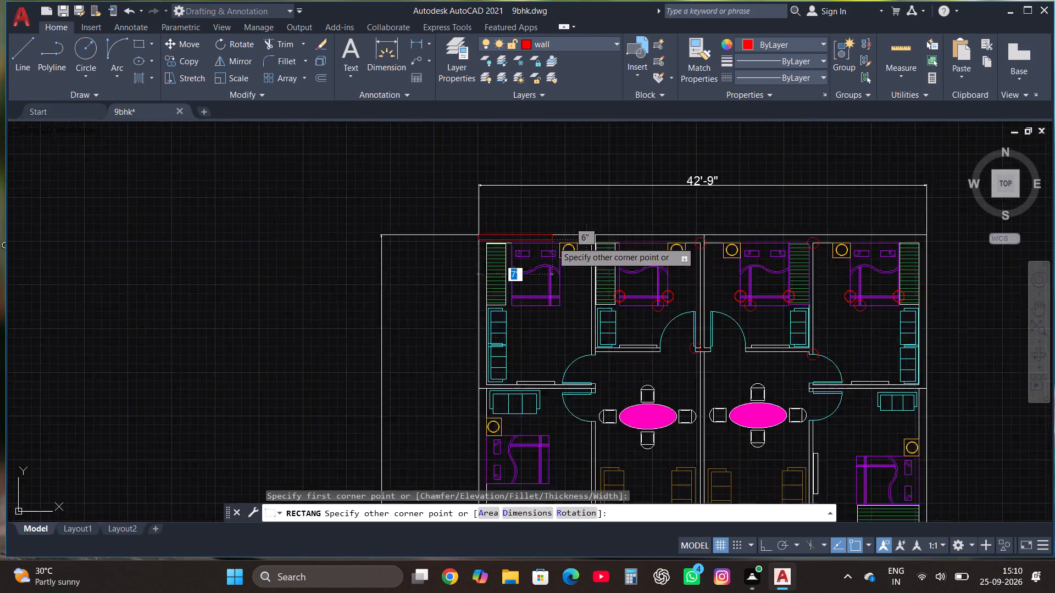
{"action": "scroll", "coordinate": [796, 245], "scroll_direction": "up", "scroll_amount": 5}
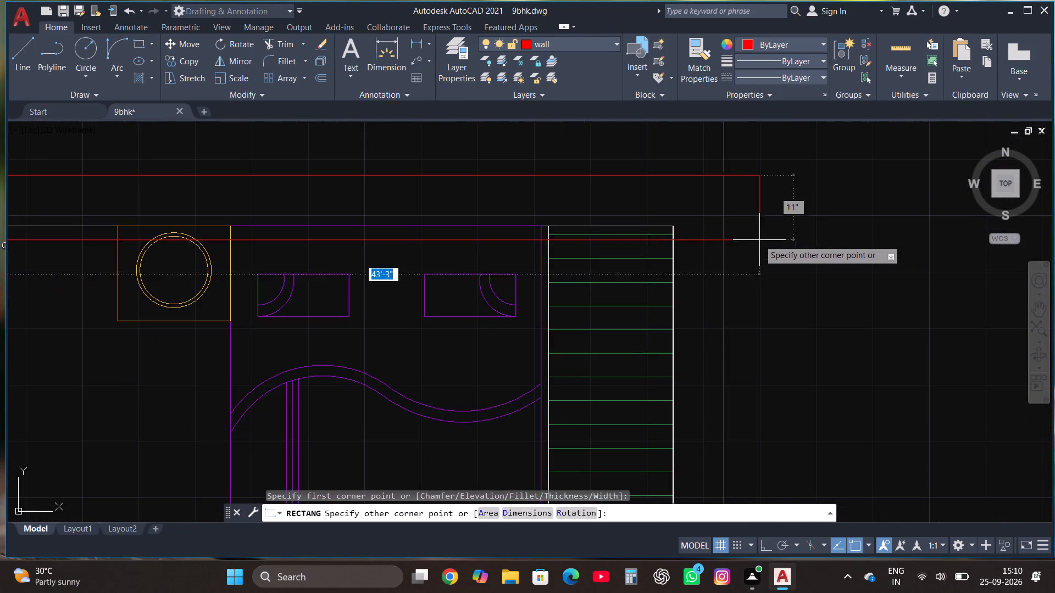
{"action": "left_click", "coordinate": [671, 227]}
Draw a rectangle 9" by 63'-10" over the full length of the east outer wall, down to the southeast outer corner.
{"action": "left_click", "coordinate": [141, 44]}
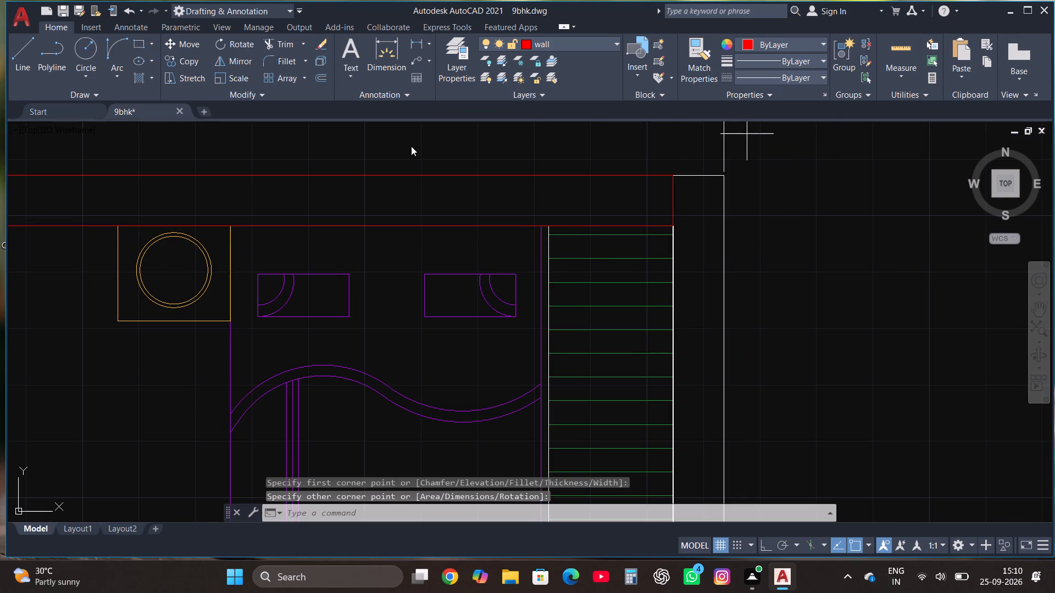
{"action": "left_click", "coordinate": [671, 176]}
{"action": "scroll", "coordinate": [676, 172], "scroll_direction": "down", "scroll_amount": 5}
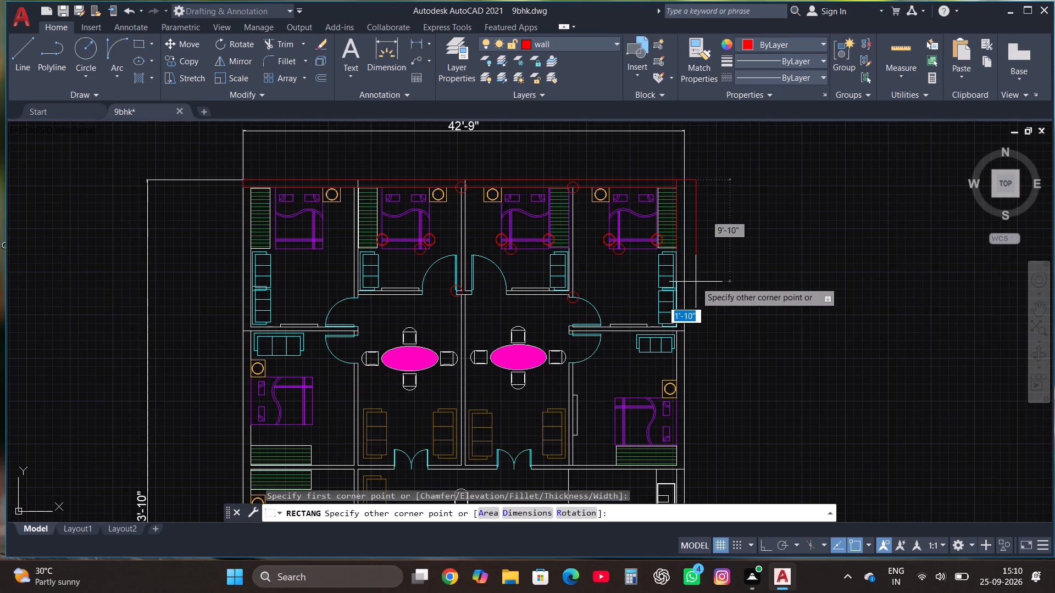
{"action": "scroll", "coordinate": [696, 299], "scroll_direction": "down", "scroll_amount": 2}
{"action": "scroll", "coordinate": [690, 363], "scroll_direction": "down", "scroll_amount": 3}
{"action": "scroll", "coordinate": [680, 424], "scroll_direction": "up", "scroll_amount": 2}
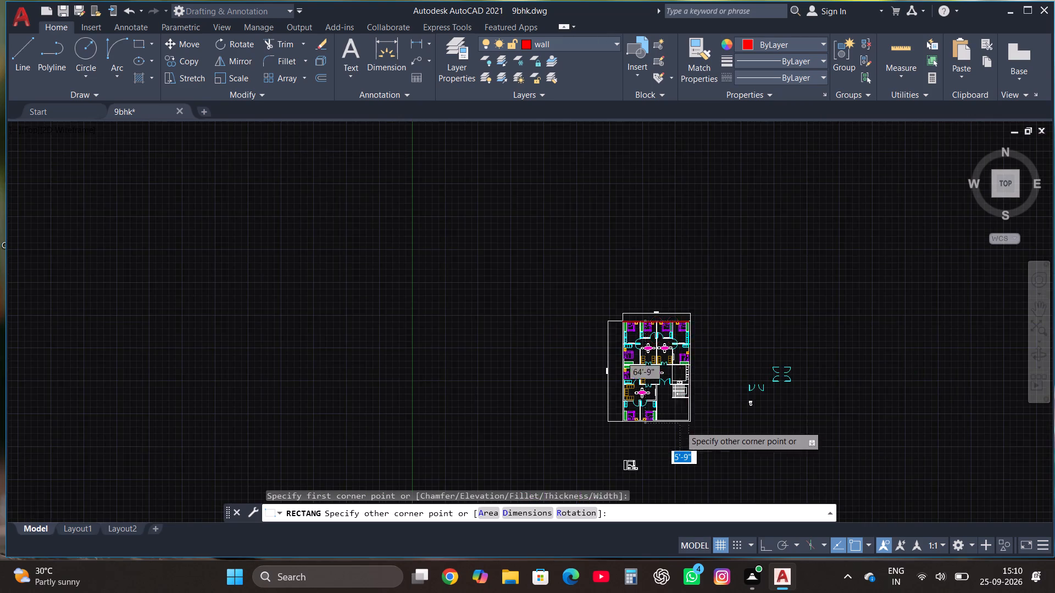
{"action": "scroll", "coordinate": [680, 428], "scroll_direction": "up", "scroll_amount": 2}
{"action": "scroll", "coordinate": [711, 386], "scroll_direction": "up", "scroll_amount": 3}
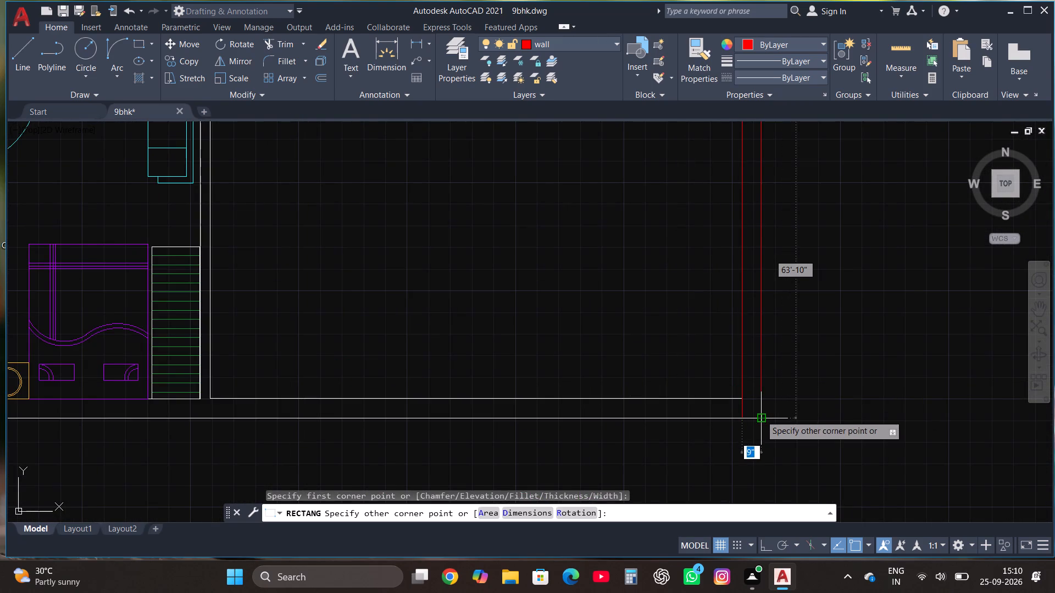
{"action": "left_click", "coordinate": [760, 415]}
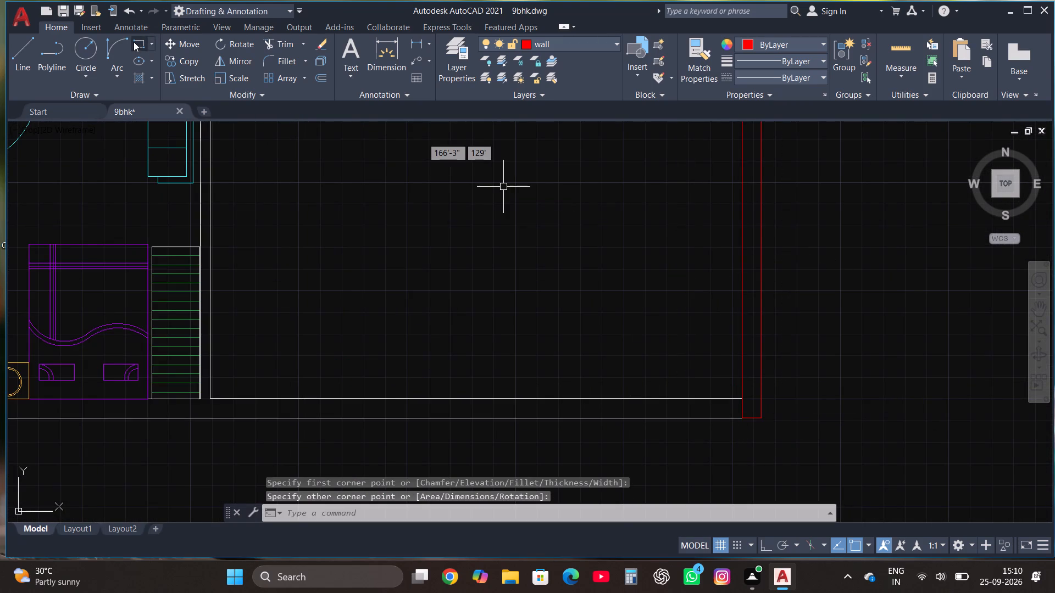
Draw a rectangle over the south outer wall, from the east wall's inner corner to the plan's southwest outer corner.
{"action": "left_click", "coordinate": [137, 43]}
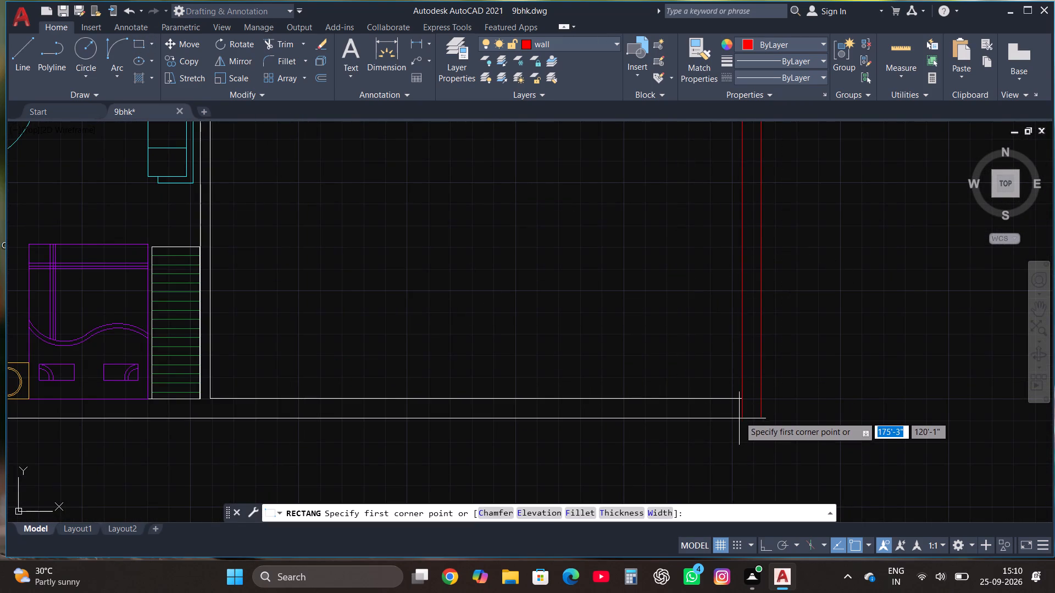
{"action": "left_click", "coordinate": [741, 399]}
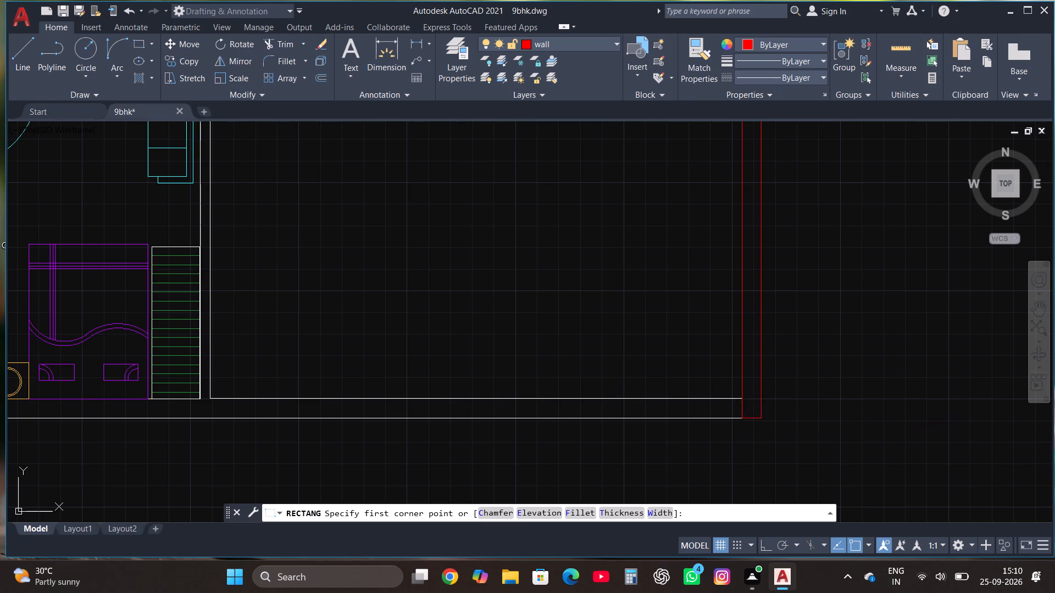
{"action": "scroll", "coordinate": [741, 398], "scroll_direction": "down", "scroll_amount": 5}
{"action": "scroll", "coordinate": [629, 401], "scroll_direction": "up", "scroll_amount": 4}
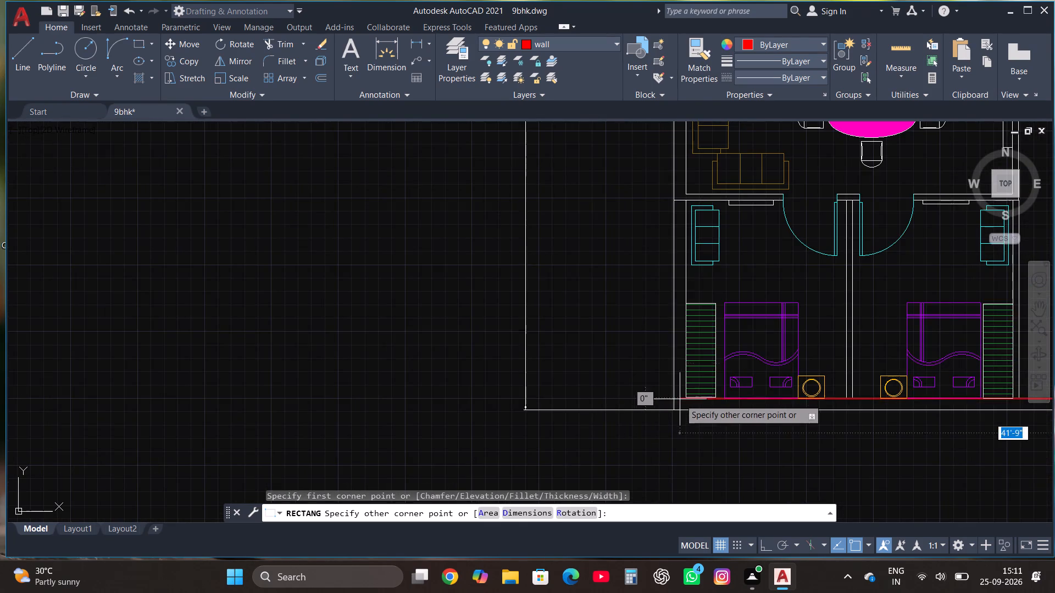
{"action": "scroll", "coordinate": [685, 408], "scroll_direction": "up", "scroll_amount": 3}
{"action": "left_click", "coordinate": [655, 412]}
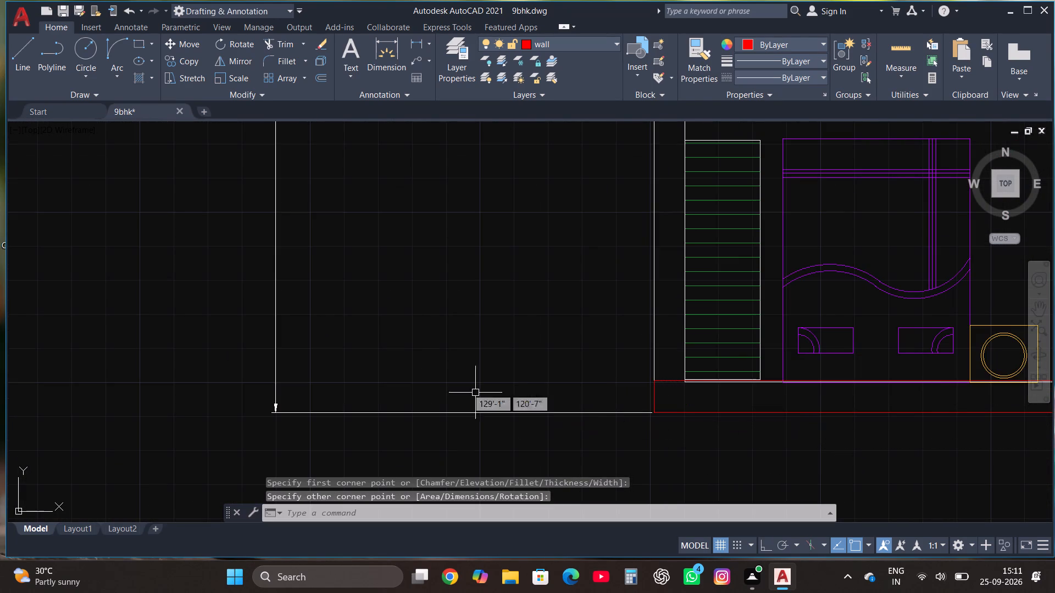
Draw a rectangle 9" by about 62'-4" over the west outer wall, between the south and north walls' inner faces.
{"action": "left_click", "coordinate": [135, 42]}
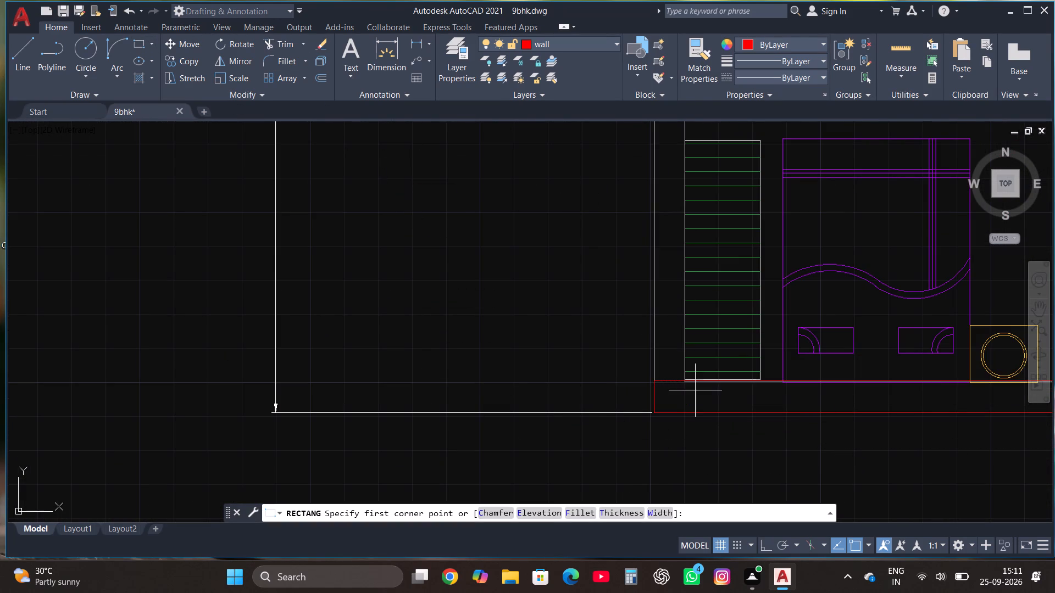
{"action": "left_click", "coordinate": [653, 379]}
{"action": "scroll", "coordinate": [653, 381], "scroll_direction": "down", "scroll_amount": 4}
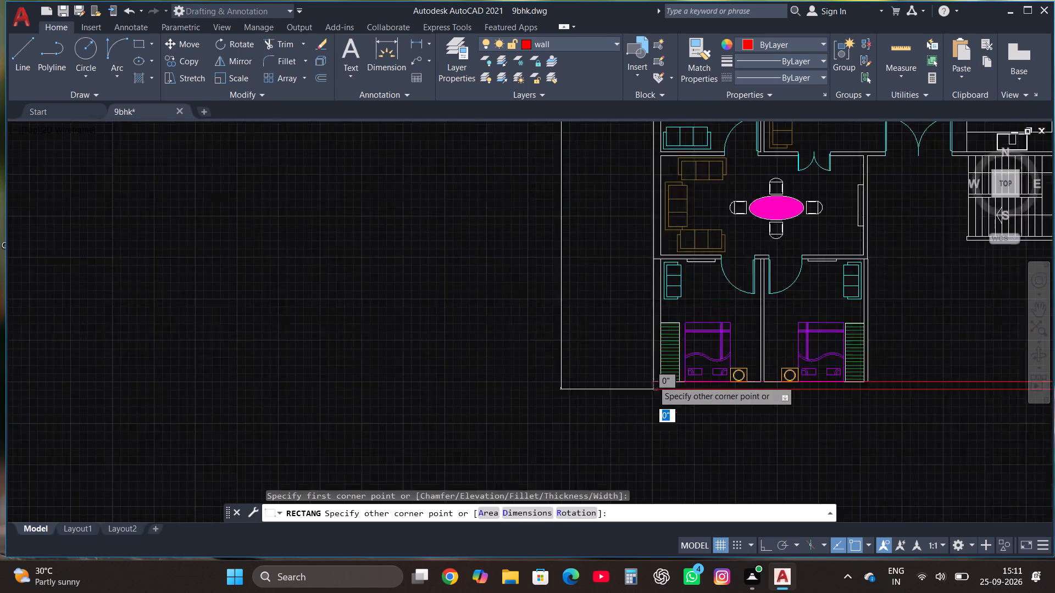
{"action": "scroll", "coordinate": [654, 363], "scroll_direction": "down", "scroll_amount": 3}
{"action": "scroll", "coordinate": [657, 192], "scroll_direction": "up", "scroll_amount": 4}
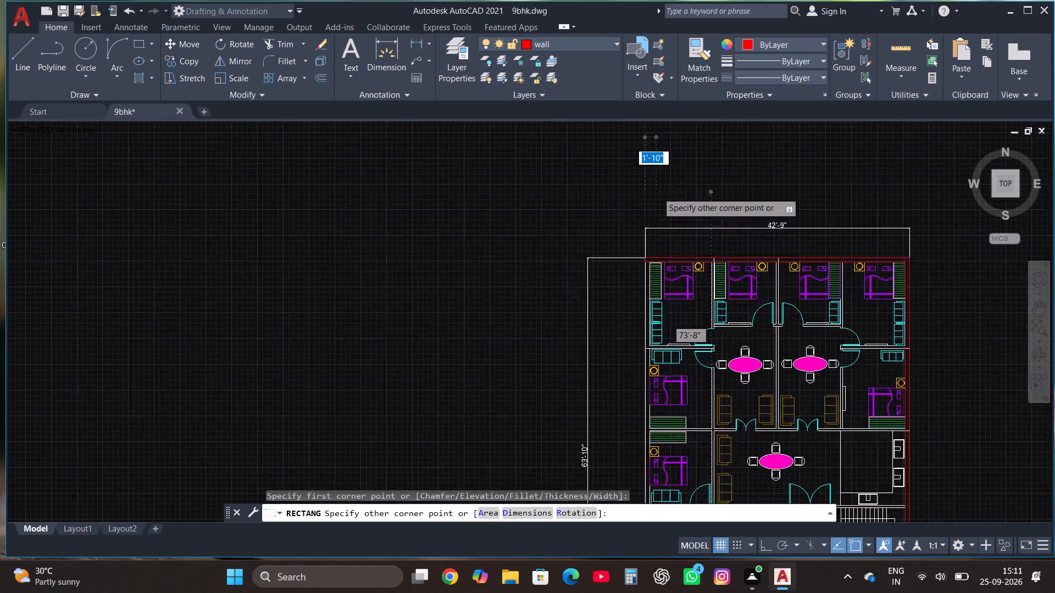
{"action": "scroll", "coordinate": [633, 367], "scroll_direction": "up", "scroll_amount": 3}
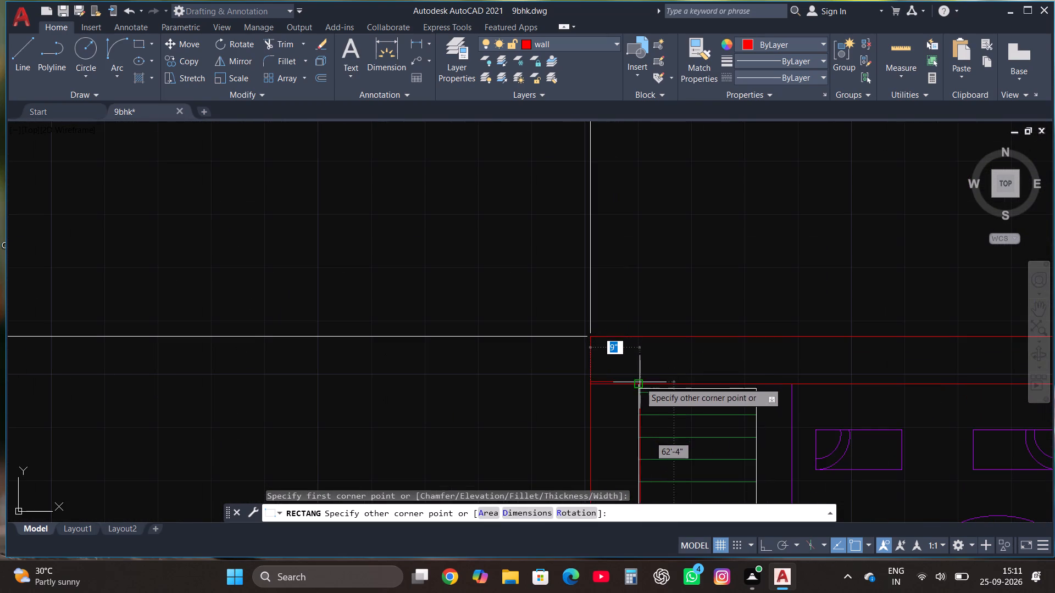
{"action": "left_click", "coordinate": [640, 383]}
Draw a rectangle about 5" wide over the wall between the two northwest bedrooms, from the north wall's inner face to its south end.
{"action": "scroll", "coordinate": [512, 259], "scroll_direction": "down", "scroll_amount": 4}
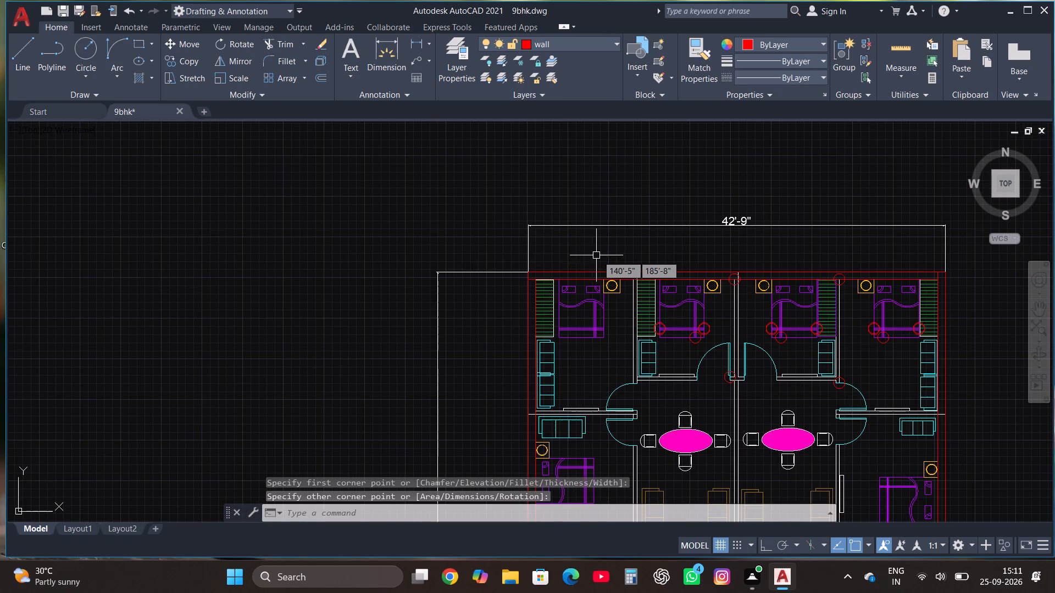
{"action": "scroll", "coordinate": [673, 294], "scroll_direction": "up", "scroll_amount": 3}
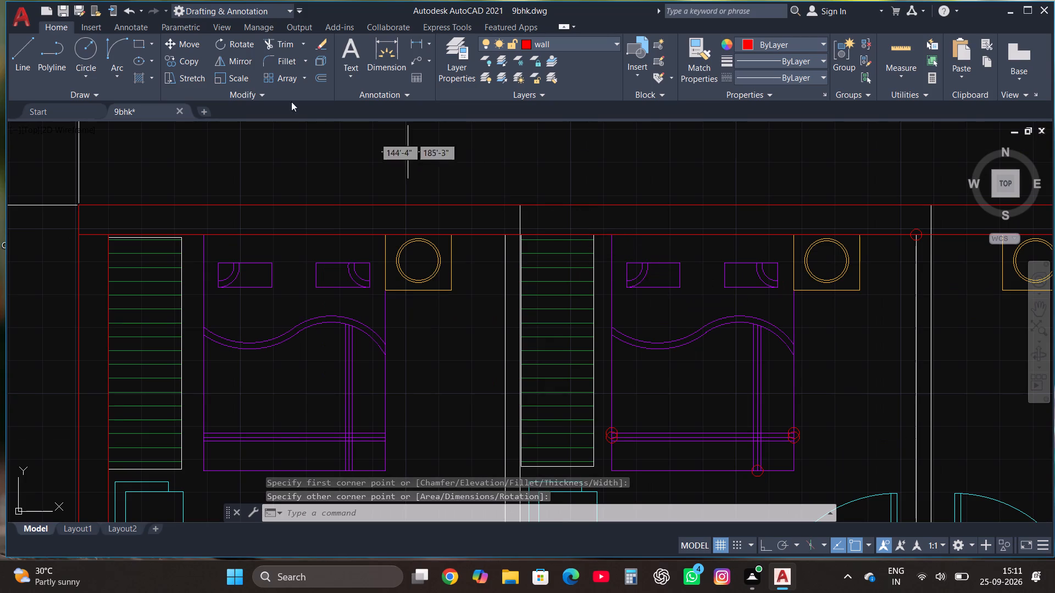
{"action": "left_click", "coordinate": [136, 38]}
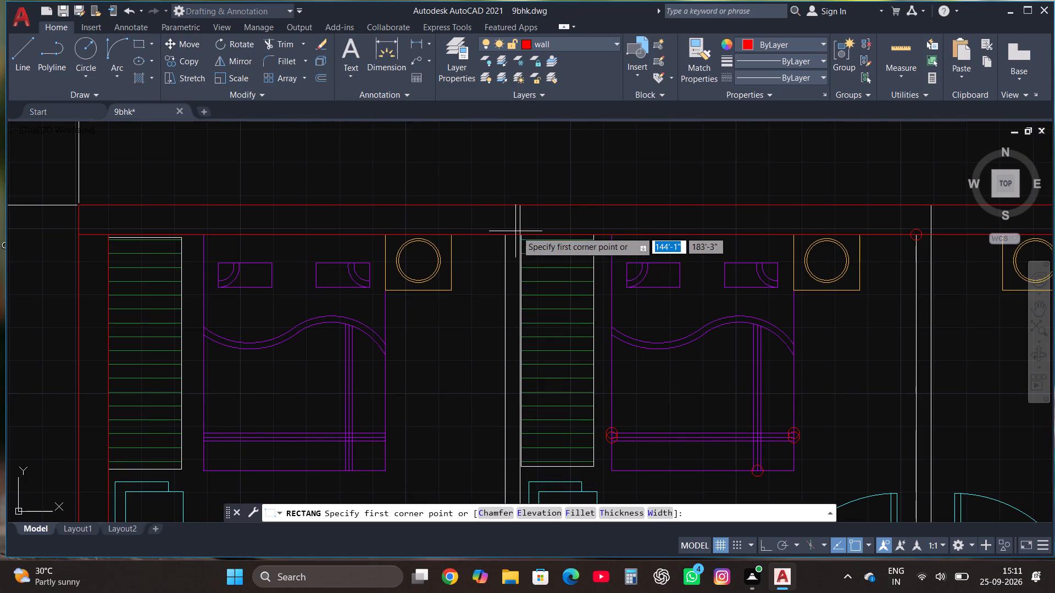
{"action": "scroll", "coordinate": [524, 229], "scroll_direction": "up", "scroll_amount": 4}
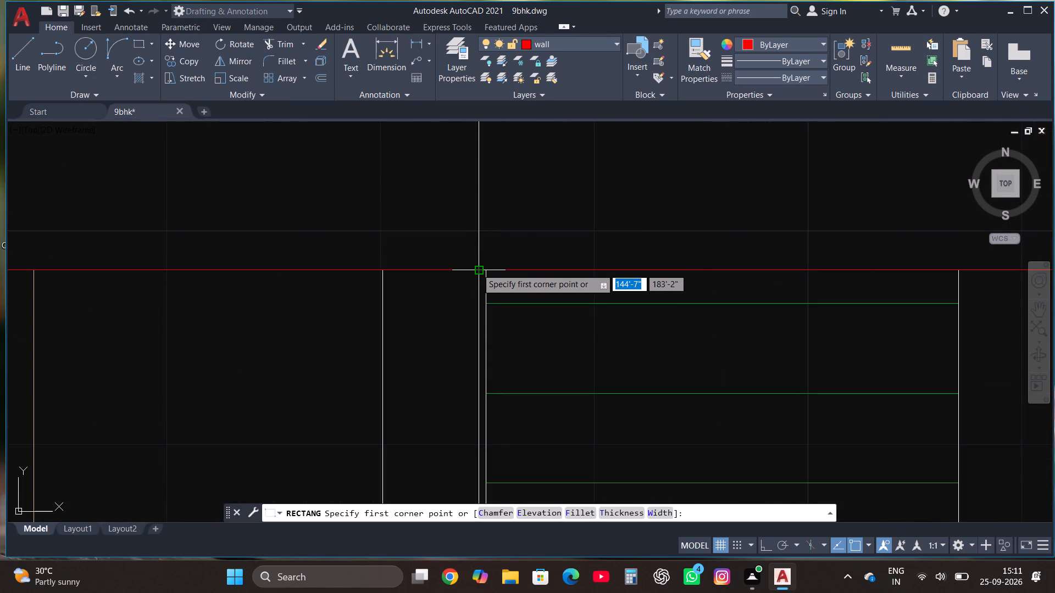
{"action": "left_click", "coordinate": [477, 268]}
{"action": "scroll", "coordinate": [521, 175], "scroll_direction": "down", "scroll_amount": 8}
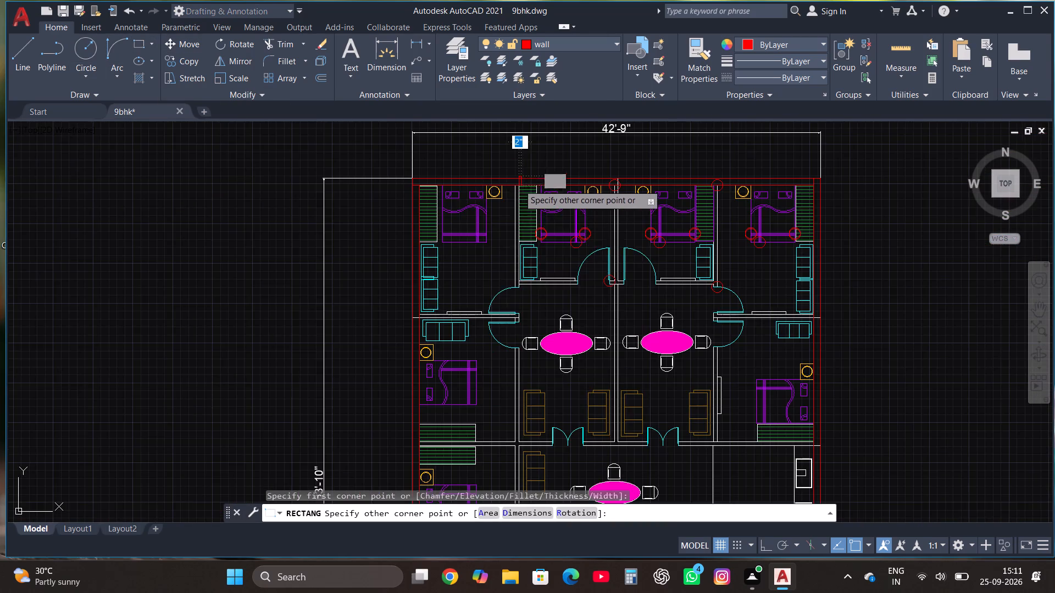
{"action": "scroll", "coordinate": [514, 276], "scroll_direction": "up", "scroll_amount": 4}
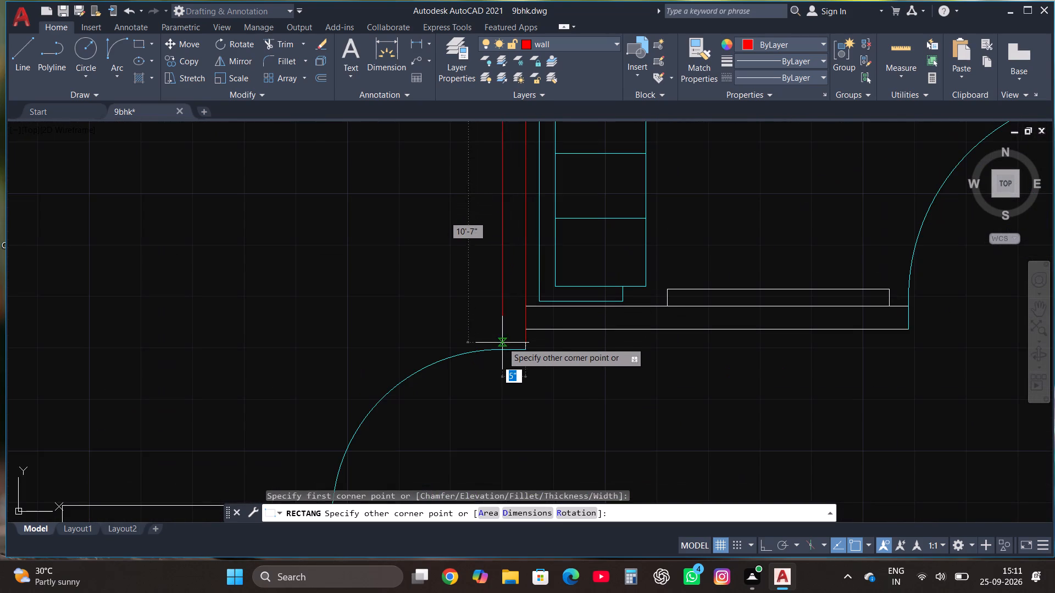
{"action": "left_click", "coordinate": [502, 348]}
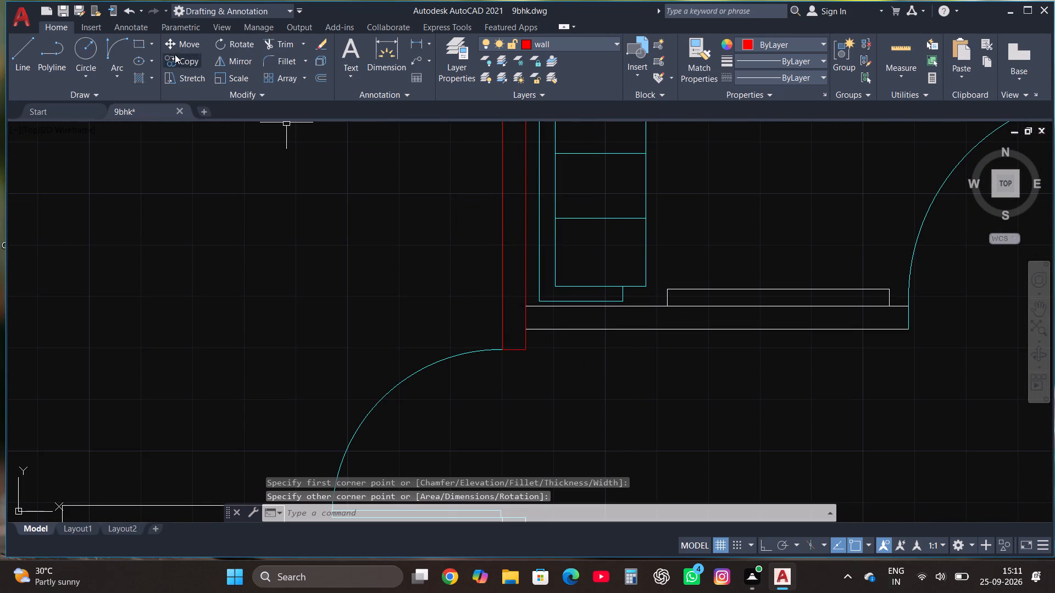
Draw a rectangle over the second north bedroom's south wall, from the west partition to the door opening.
{"action": "left_click", "coordinate": [136, 42]}
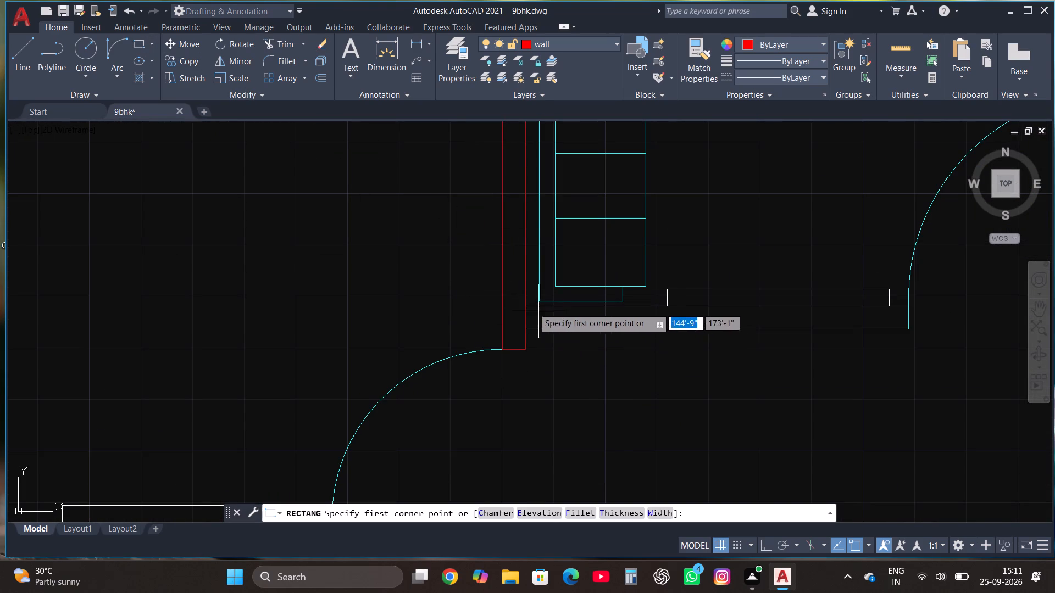
{"action": "left_click", "coordinate": [527, 306]}
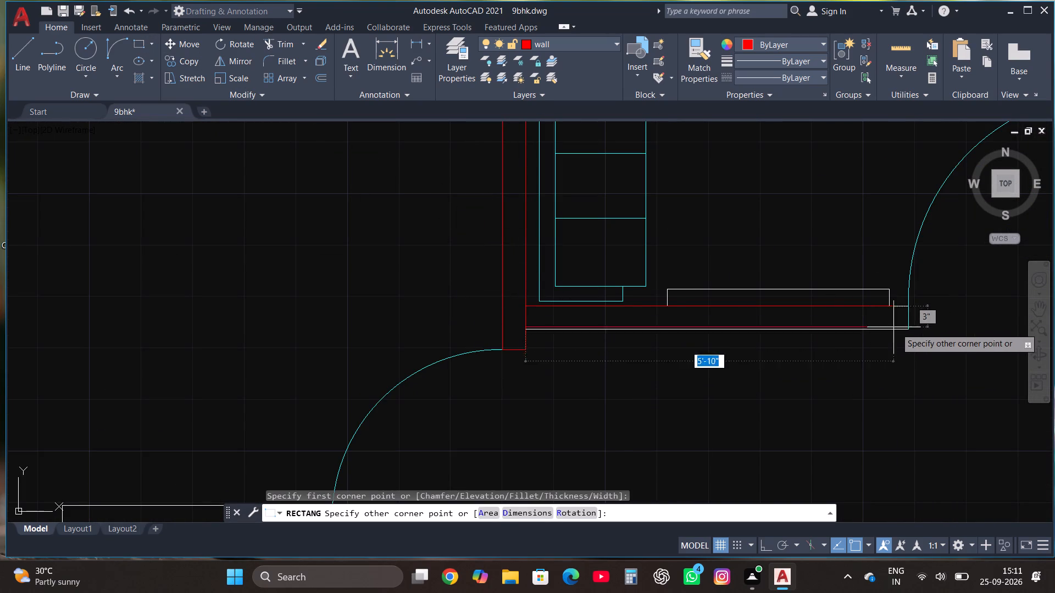
{"action": "left_click", "coordinate": [908, 331]}
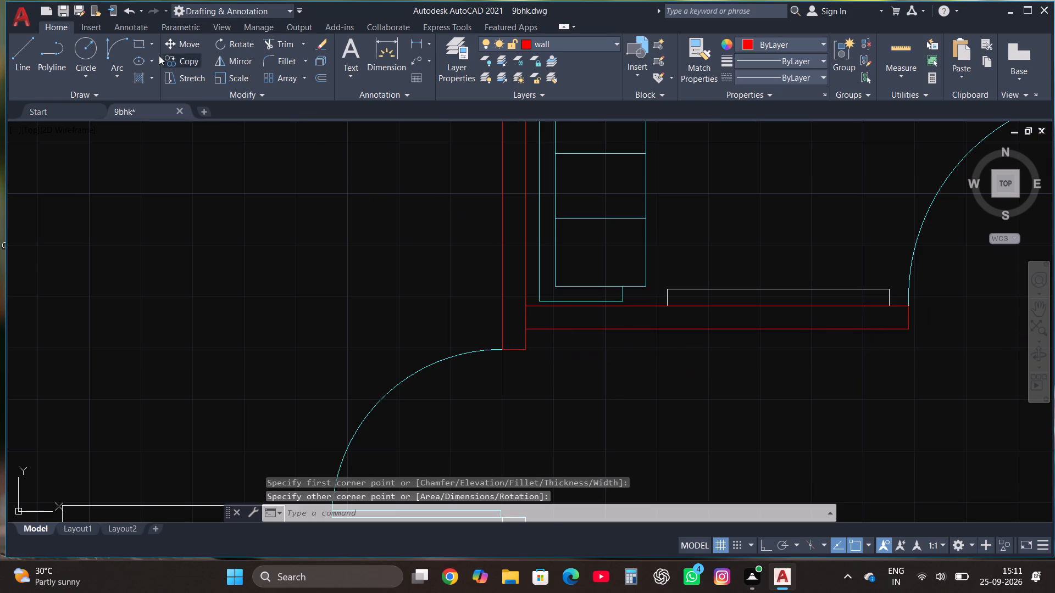
Draw a rectangle over the central wall between the two middle north bedrooms, from the north wall down to the short crosspiece.
{"action": "left_click", "coordinate": [140, 46]}
{"action": "scroll", "coordinate": [154, 253], "scroll_direction": "down", "scroll_amount": 4}
{"action": "scroll", "coordinate": [394, 140], "scroll_direction": "up", "scroll_amount": 2}
{"action": "left_click", "coordinate": [403, 136]}
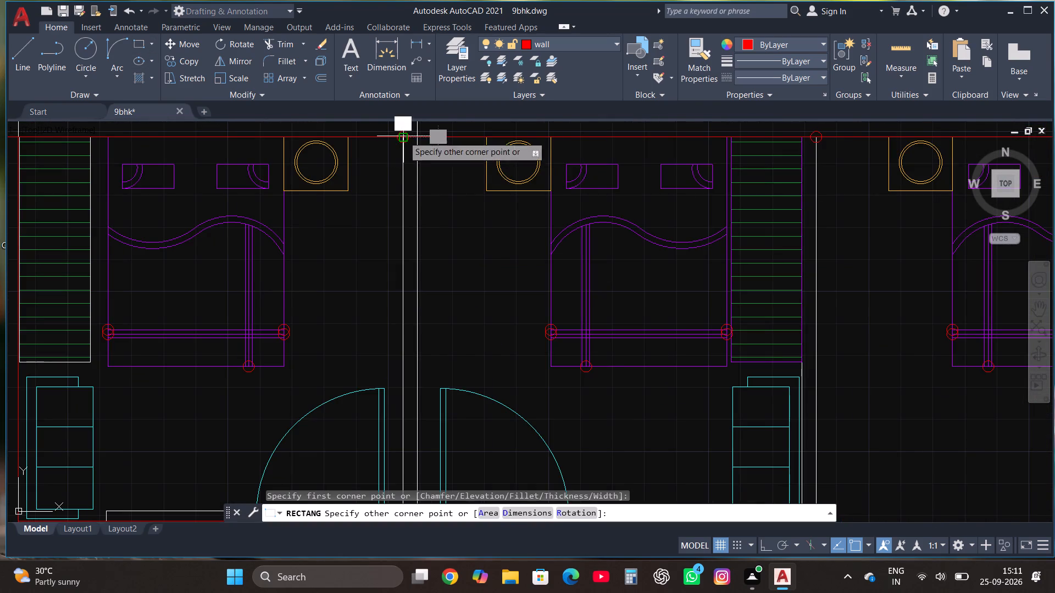
{"action": "scroll", "coordinate": [404, 184], "scroll_direction": "down", "scroll_amount": 1}
{"action": "scroll", "coordinate": [418, 423], "scroll_direction": "up", "scroll_amount": 3}
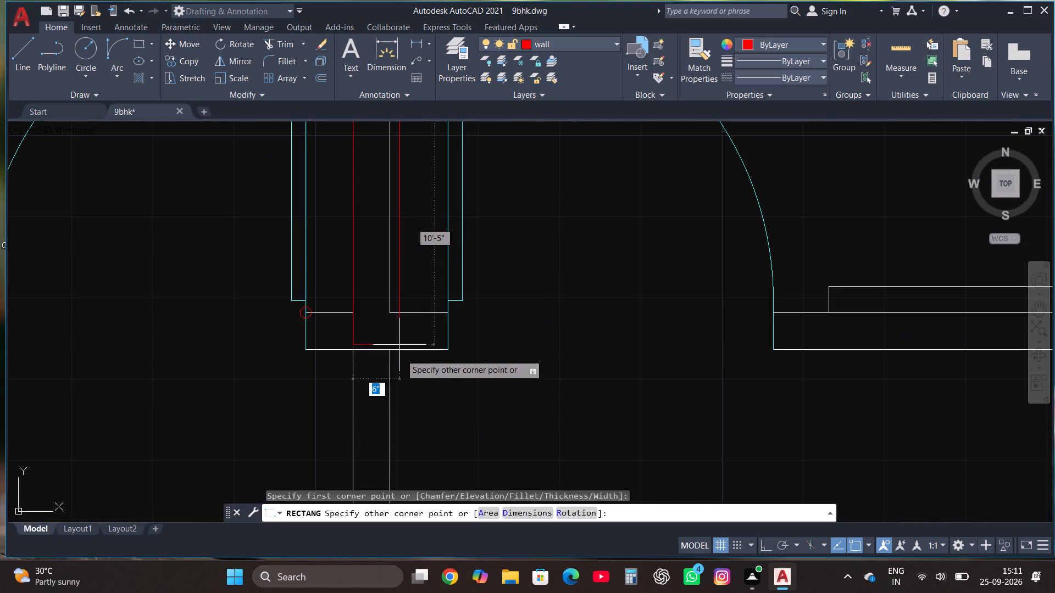
{"action": "left_click", "coordinate": [388, 316]}
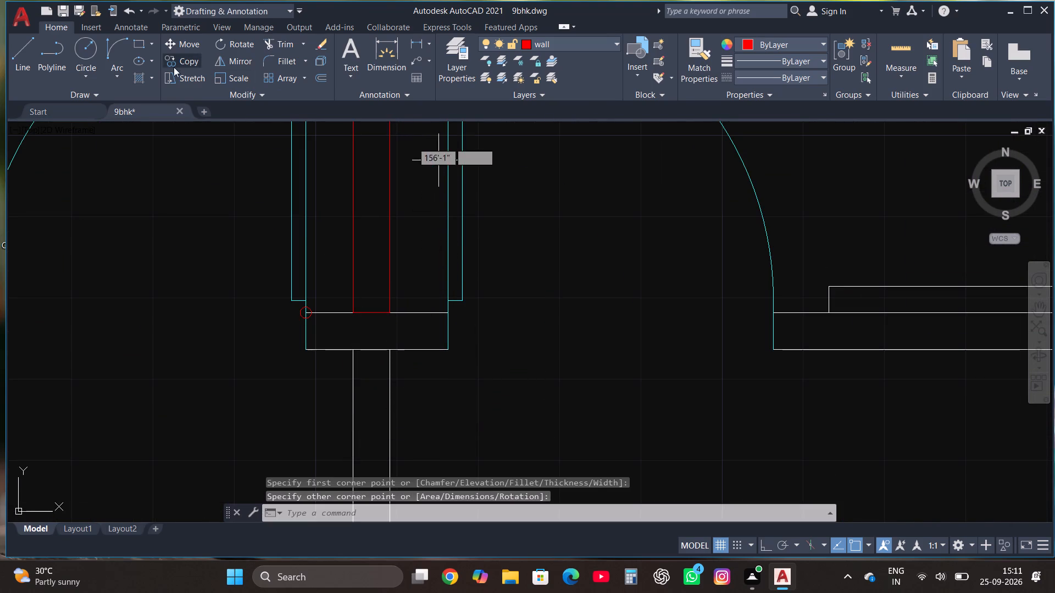
Draw a rectangle about 1'-5" wide over the short crosspiece at the central wall's foot, between the two bedroom doors.
{"action": "left_click", "coordinate": [139, 42]}
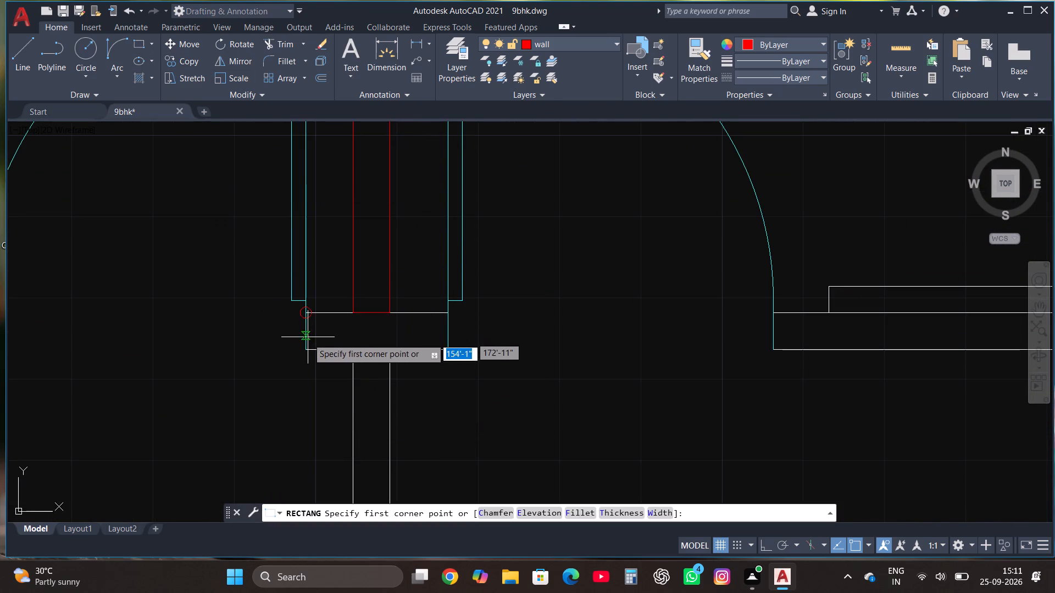
{"action": "left_click", "coordinate": [306, 347]}
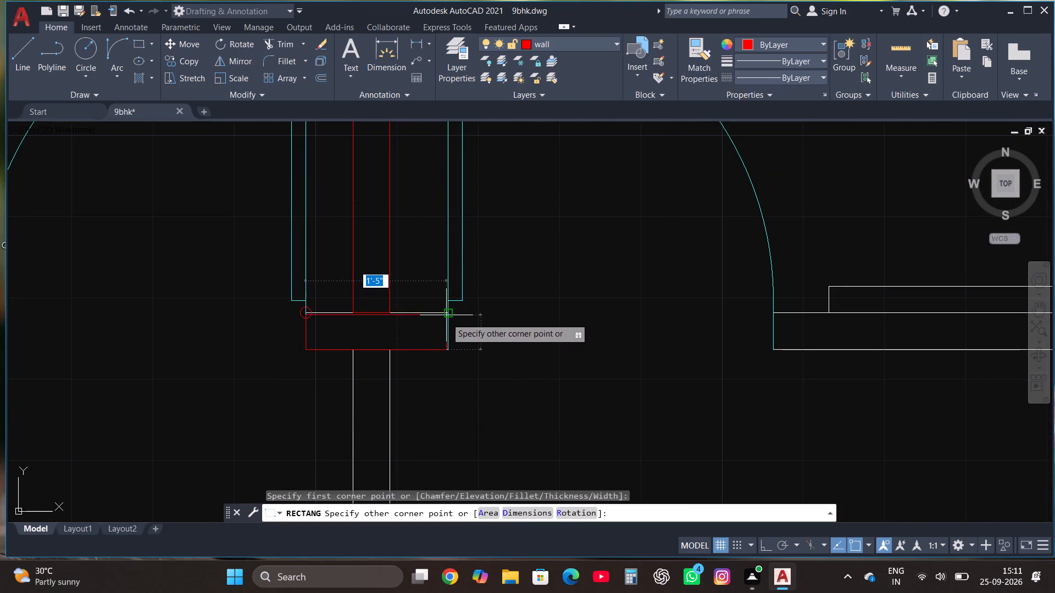
{"action": "left_click", "coordinate": [446, 315]}
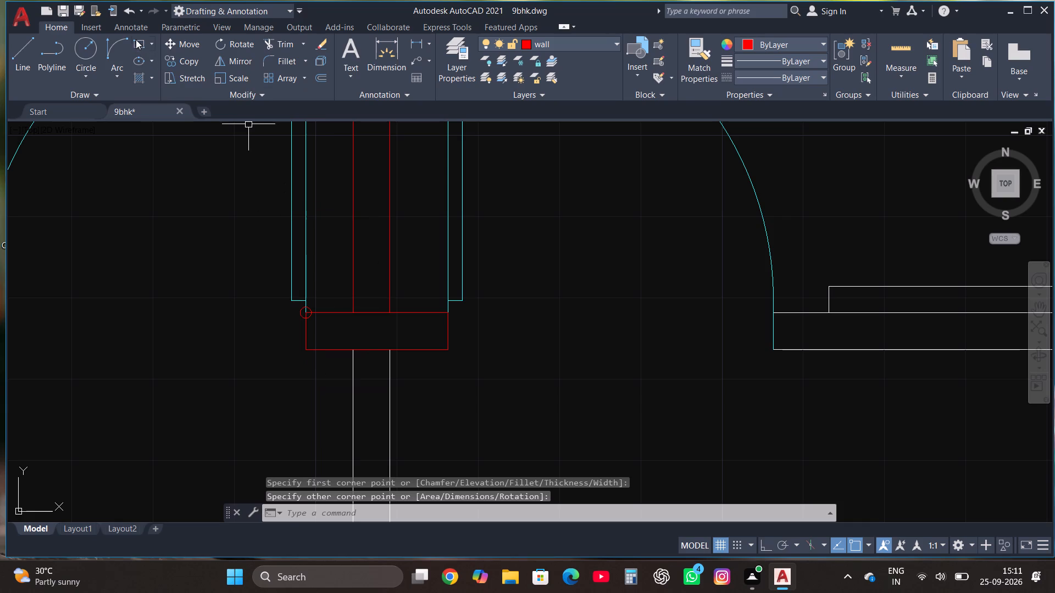
Draw a rectangle over the third north bedroom's south wall, from the door opening to the east partition.
{"action": "left_click", "coordinate": [136, 40]}
{"action": "scroll", "coordinate": [143, 314], "scroll_direction": "down", "scroll_amount": 3}
{"action": "scroll", "coordinate": [316, 326], "scroll_direction": "up", "scroll_amount": 1}
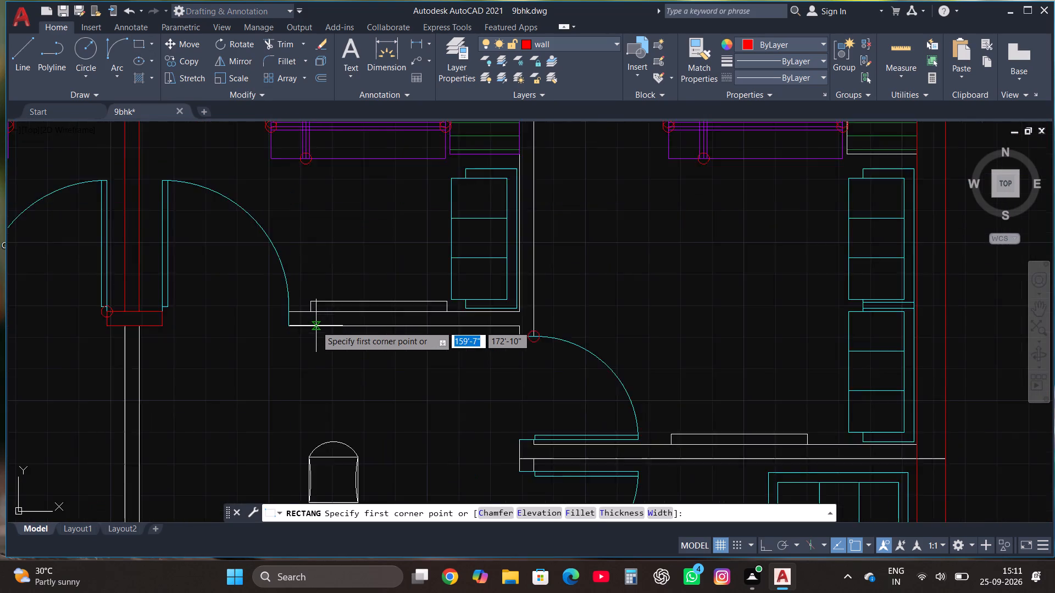
{"action": "scroll", "coordinate": [316, 326], "scroll_direction": "up", "scroll_amount": 1}
{"action": "left_click", "coordinate": [273, 329]}
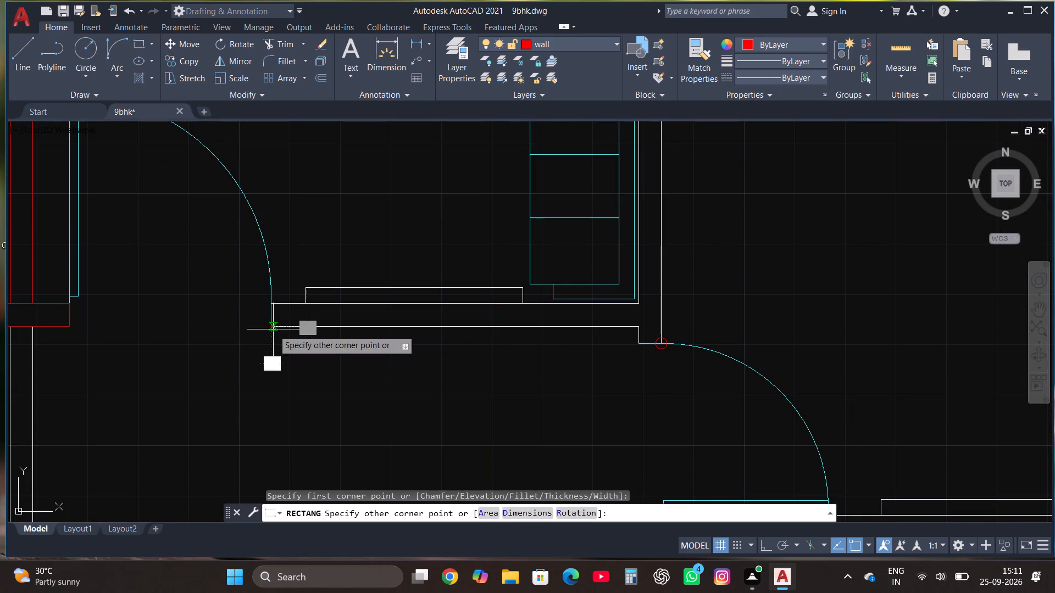
{"action": "left_click", "coordinate": [640, 305]}
Draw a rectangle over the wall between the two northeast bedrooms, from its south end up to the north wall's inner face.
{"action": "scroll", "coordinate": [455, 416], "scroll_direction": "down", "scroll_amount": 2}
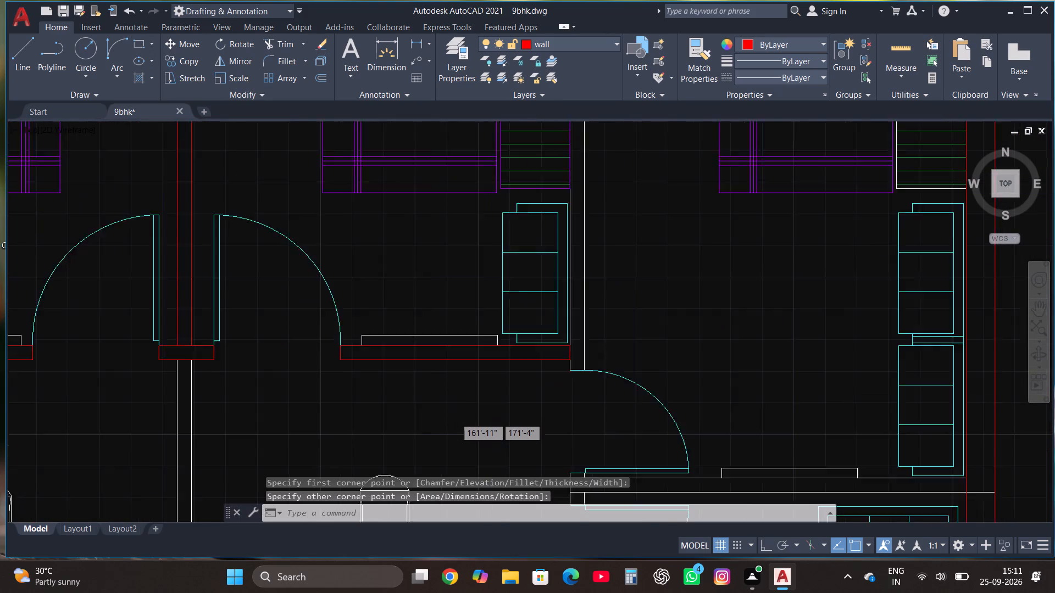
{"action": "scroll", "coordinate": [456, 417], "scroll_direction": "down", "scroll_amount": 1}
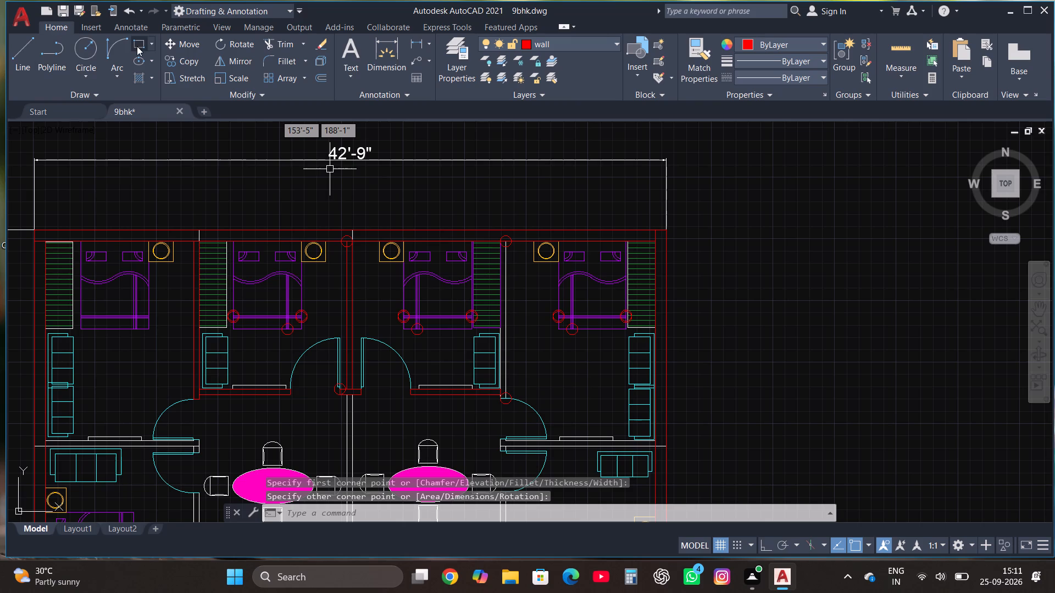
{"action": "left_click", "coordinate": [137, 44]}
{"action": "scroll", "coordinate": [502, 407], "scroll_direction": "up", "scroll_amount": 4}
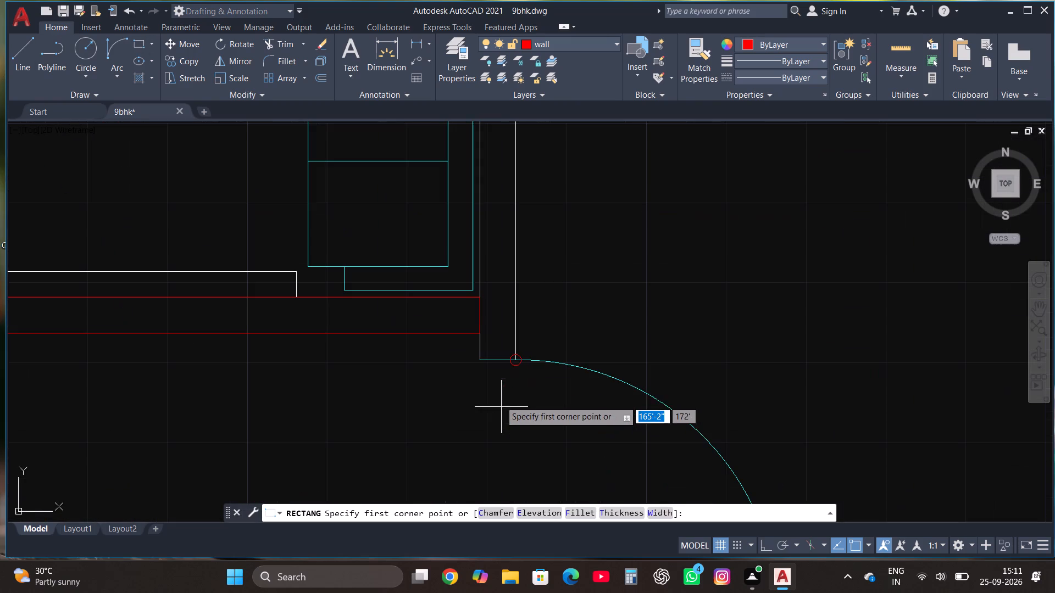
{"action": "left_click", "coordinate": [478, 361]}
{"action": "scroll", "coordinate": [478, 361], "scroll_direction": "down", "scroll_amount": 3}
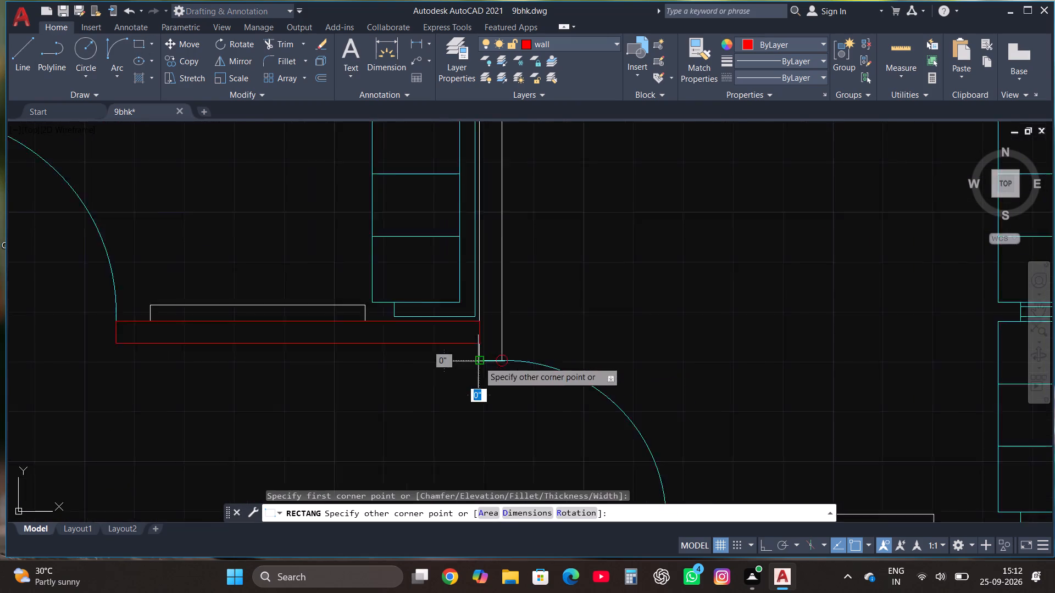
{"action": "scroll", "coordinate": [493, 234], "scroll_direction": "down", "scroll_amount": 1}
{"action": "scroll", "coordinate": [485, 148], "scroll_direction": "up", "scroll_amount": 3}
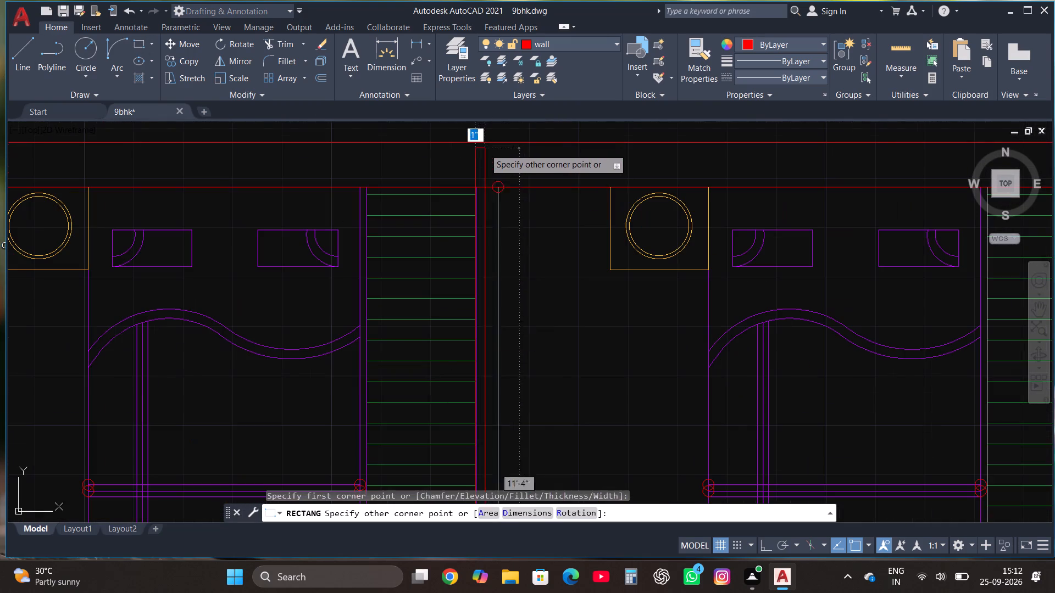
{"action": "left_click", "coordinate": [499, 186]}
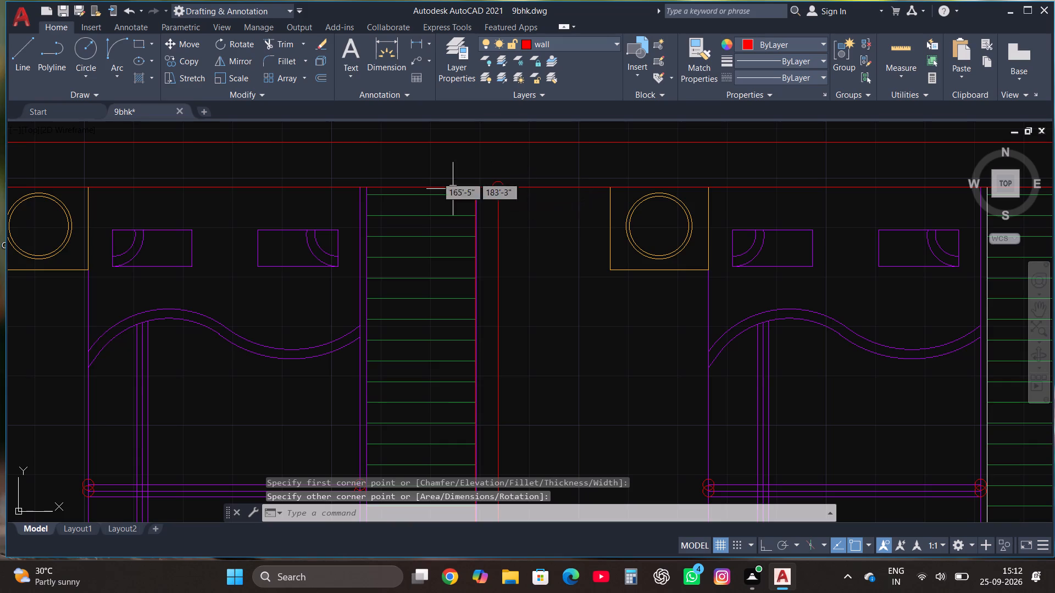
Draw a rectangle over the northeast bedroom's south wall, from its west end beside the doors to the east wall's inner face.
{"action": "scroll", "coordinate": [423, 179], "scroll_direction": "down", "scroll_amount": 3}
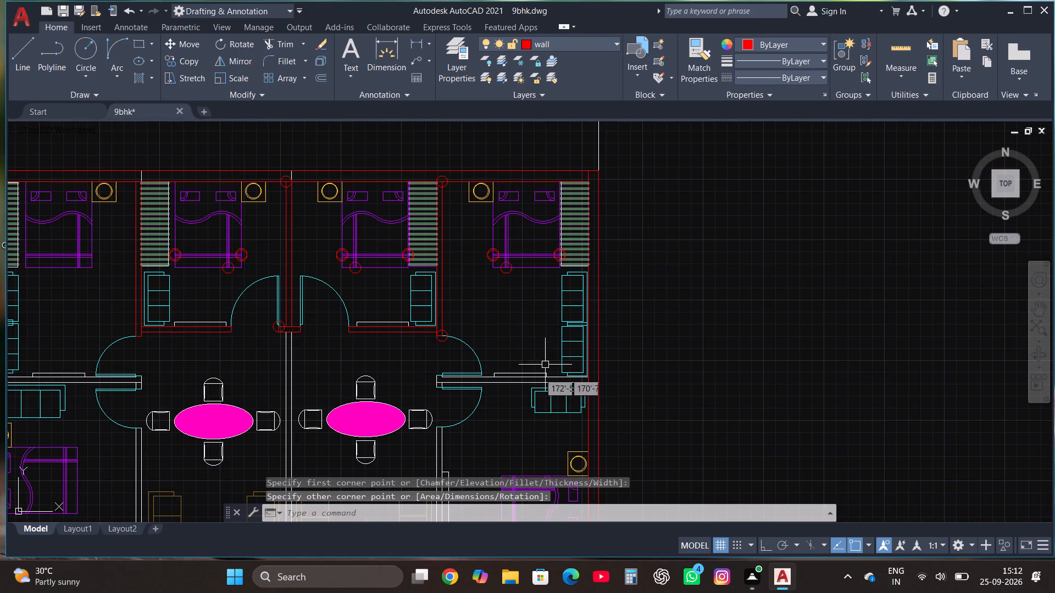
{"action": "scroll", "coordinate": [517, 410], "scroll_direction": "up", "scroll_amount": 3}
{"action": "scroll", "coordinate": [516, 406], "scroll_direction": "down", "scroll_amount": 1}
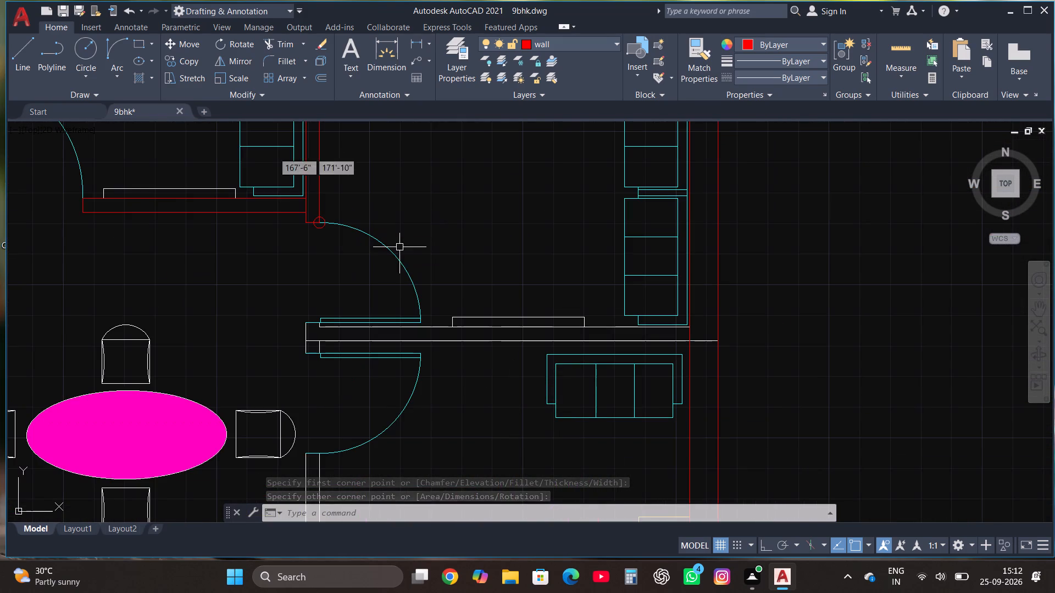
{"action": "left_click", "coordinate": [133, 43]}
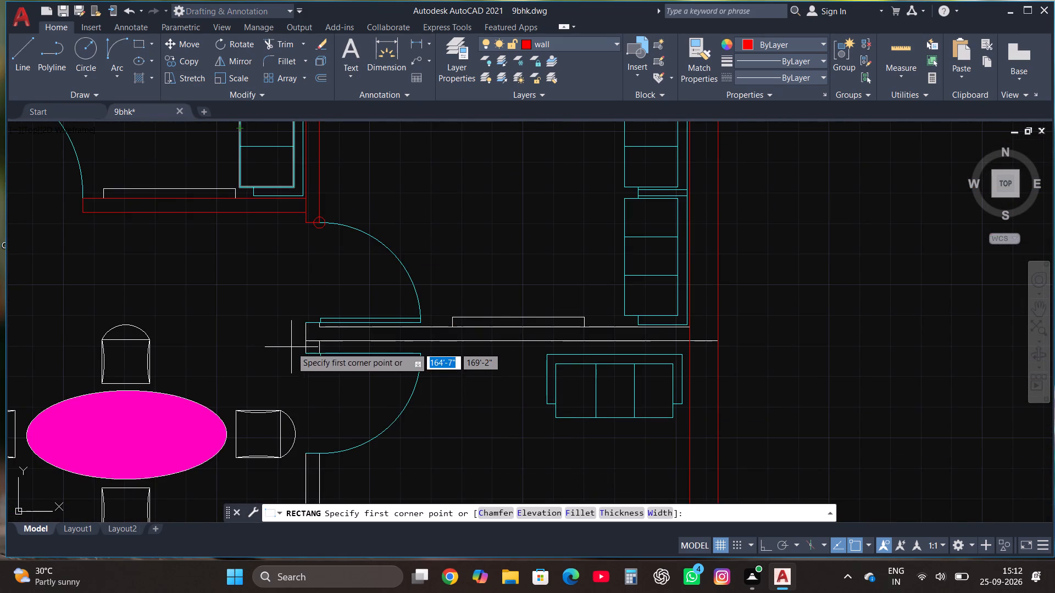
{"action": "left_click", "coordinate": [307, 343]}
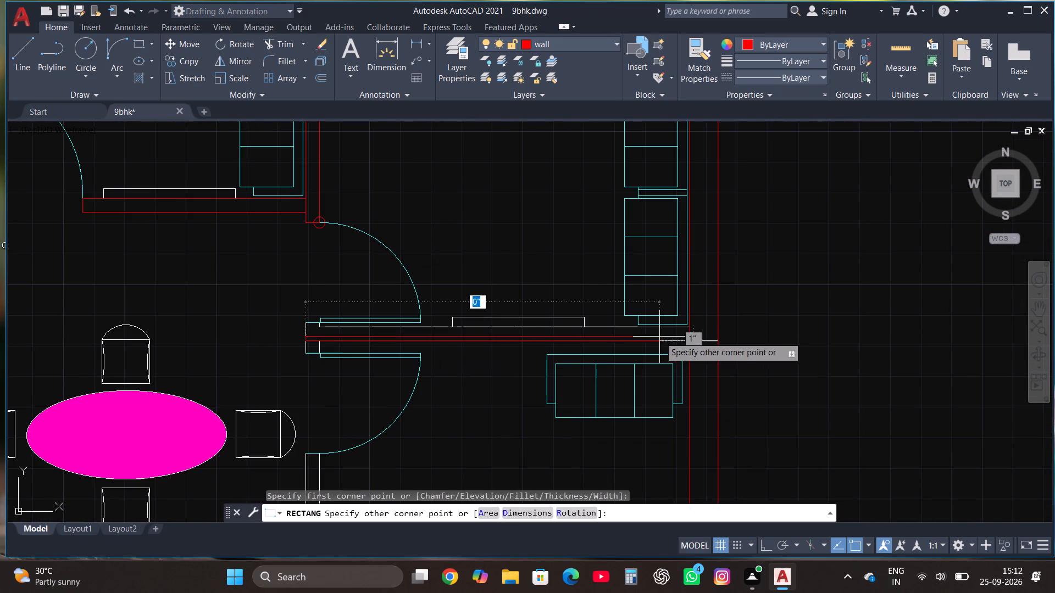
{"action": "left_click", "coordinate": [690, 328]}
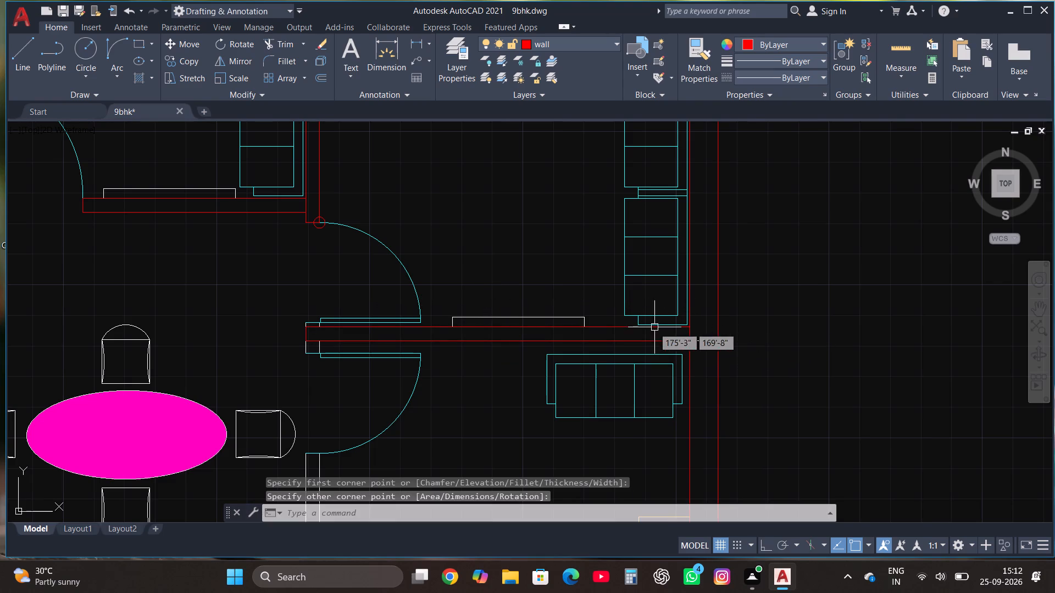
Solid-hatch the northeast bedroom's south wall and the two short wall stubs at its west end.
{"action": "scroll", "coordinate": [358, 337], "scroll_direction": "up", "scroll_amount": 1}
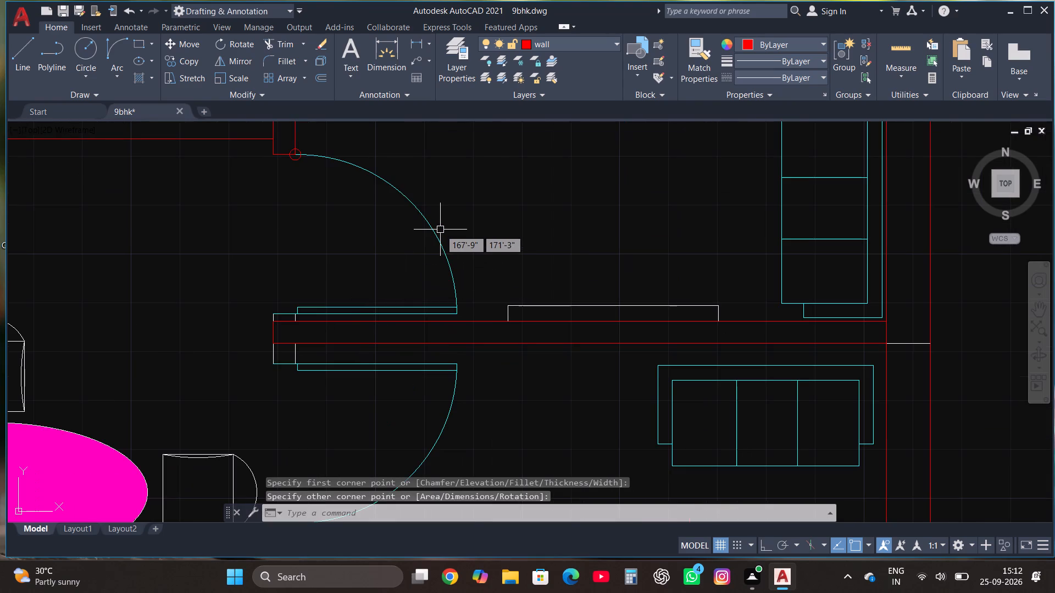
{"action": "key", "text": "h"}
{"action": "key", "text": "Return"}
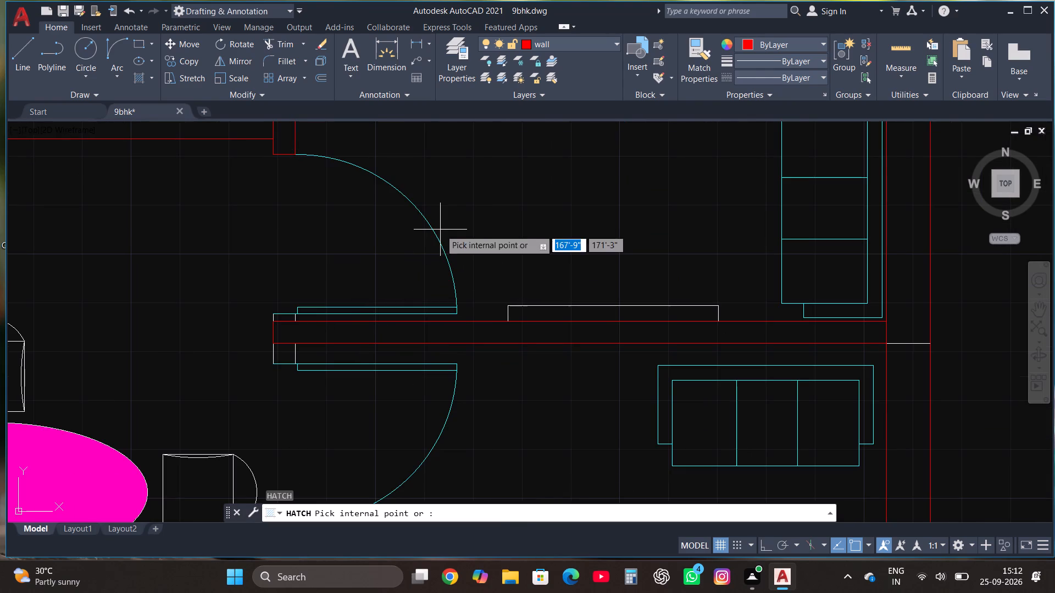
{"action": "left_click", "coordinate": [414, 335]}
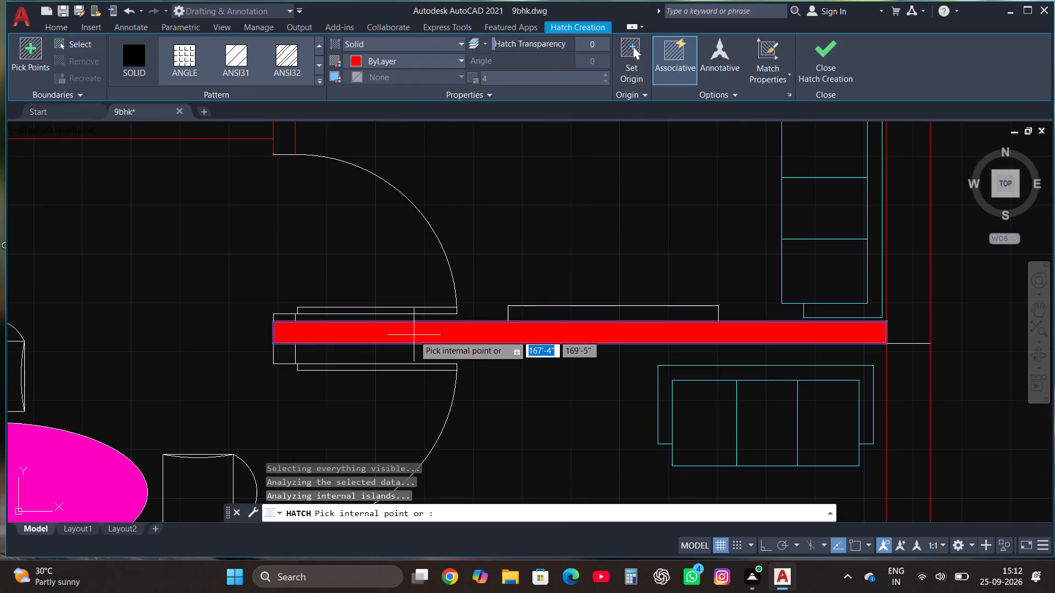
{"action": "left_click", "coordinate": [287, 355]}
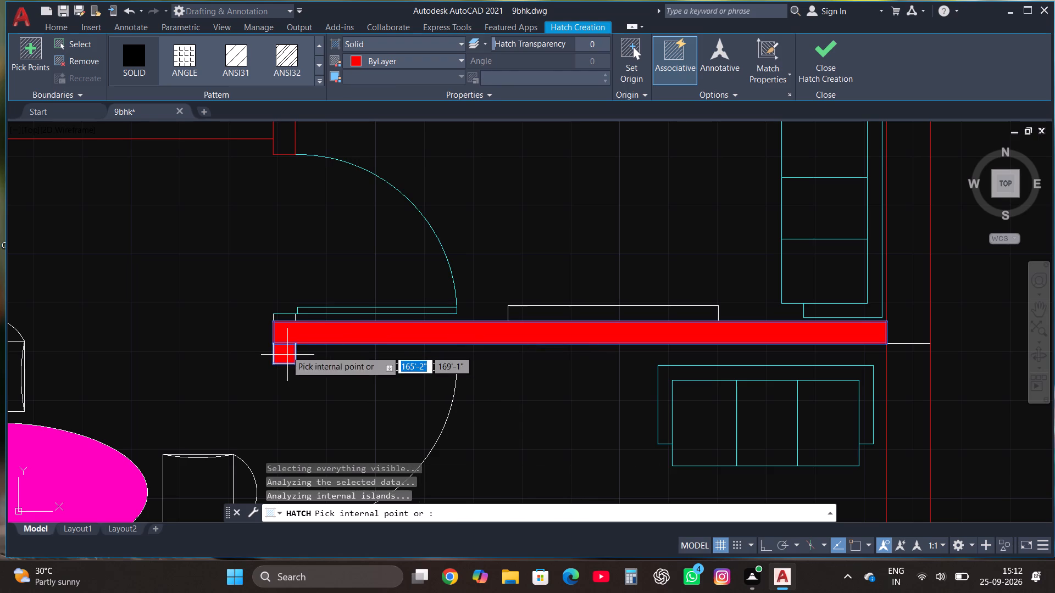
{"action": "left_click", "coordinate": [285, 318]}
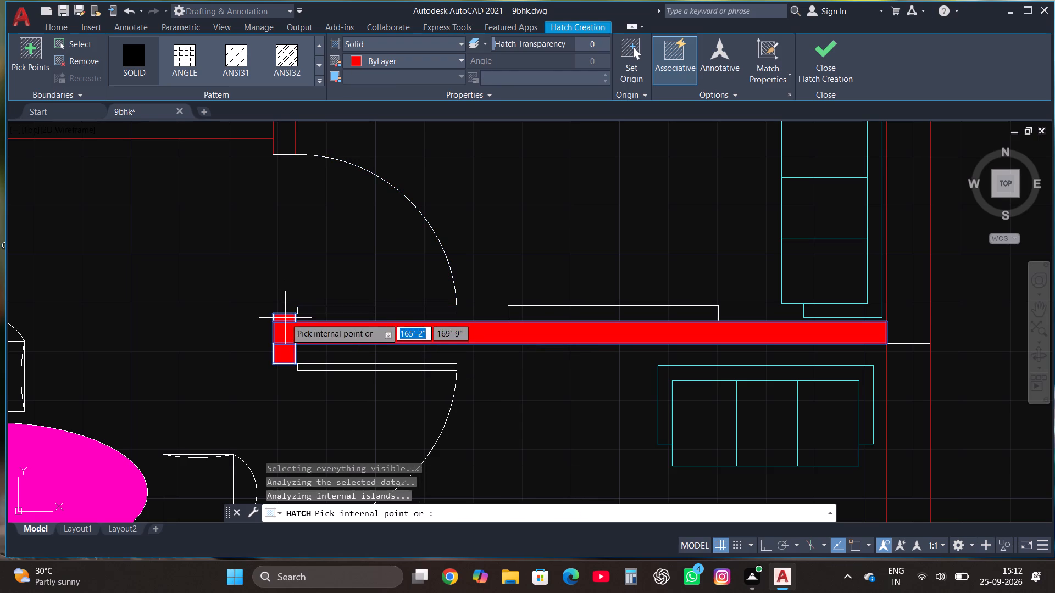
Add solid hatch to the east outer wall beside the northeast bedroom and to the north wall's eastern half.
{"action": "scroll", "coordinate": [490, 362], "scroll_direction": "down", "scroll_amount": 5}
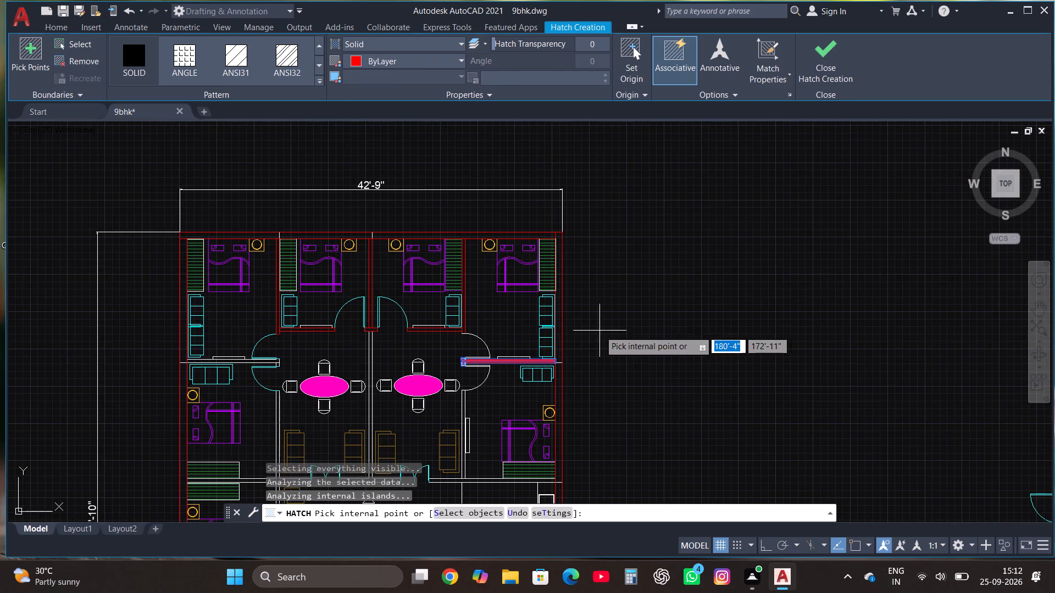
{"action": "scroll", "coordinate": [549, 337], "scroll_direction": "up", "scroll_amount": 1}
{"action": "left_click", "coordinate": [563, 334]}
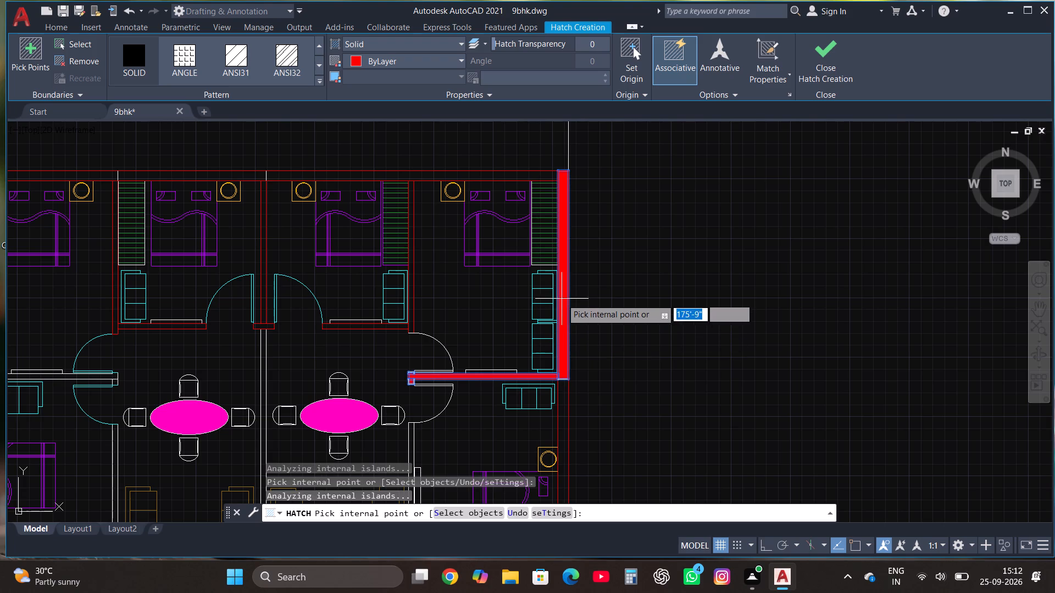
{"action": "left_click", "coordinate": [530, 177]}
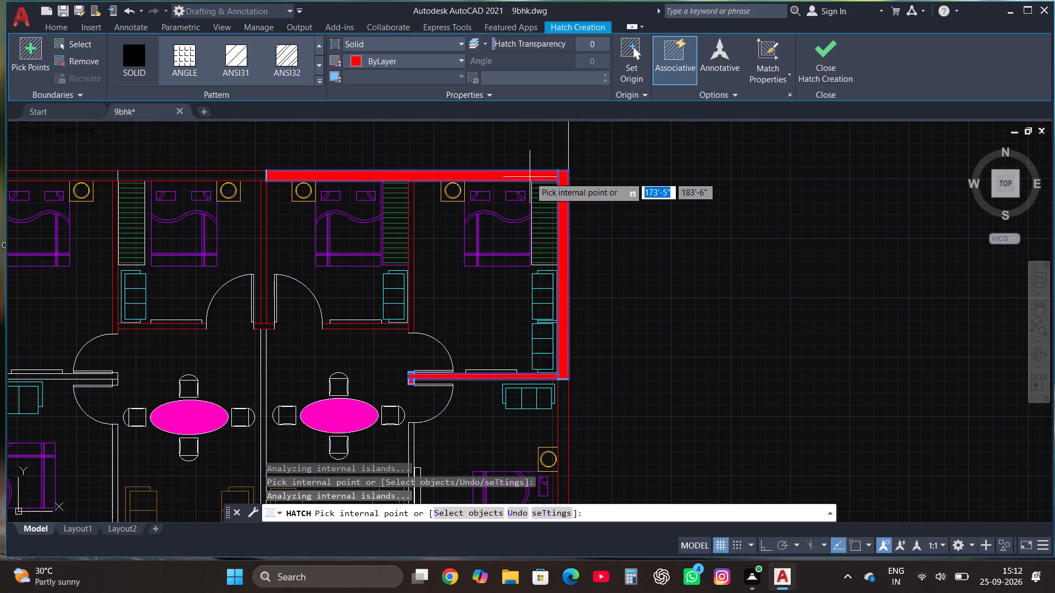
Add solid hatch to the partition between the two northeast bedrooms and to the third north bedroom's south wall.
{"action": "scroll", "coordinate": [408, 262], "scroll_direction": "up", "scroll_amount": 2}
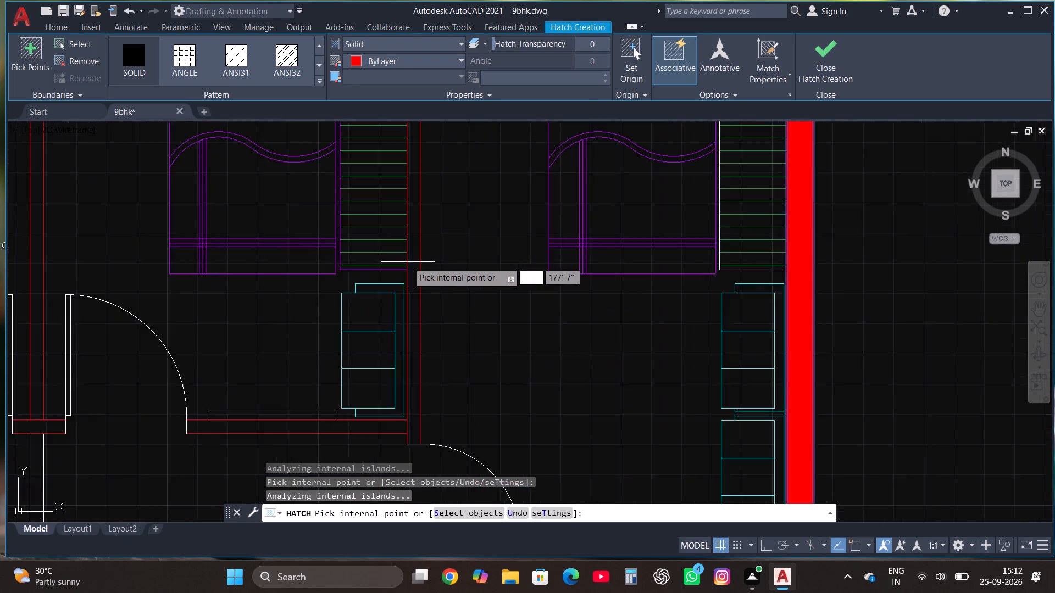
{"action": "scroll", "coordinate": [408, 262], "scroll_direction": "up", "scroll_amount": 1}
{"action": "left_click", "coordinate": [415, 286]}
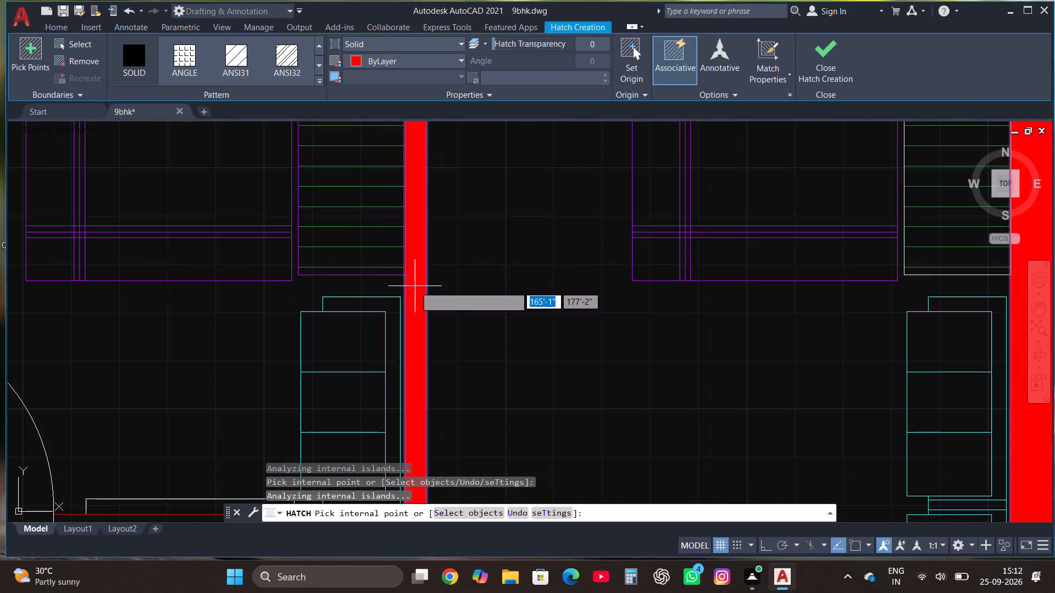
{"action": "scroll", "coordinate": [416, 283], "scroll_direction": "down", "scroll_amount": 3}
{"action": "scroll", "coordinate": [394, 379], "scroll_direction": "up", "scroll_amount": 2}
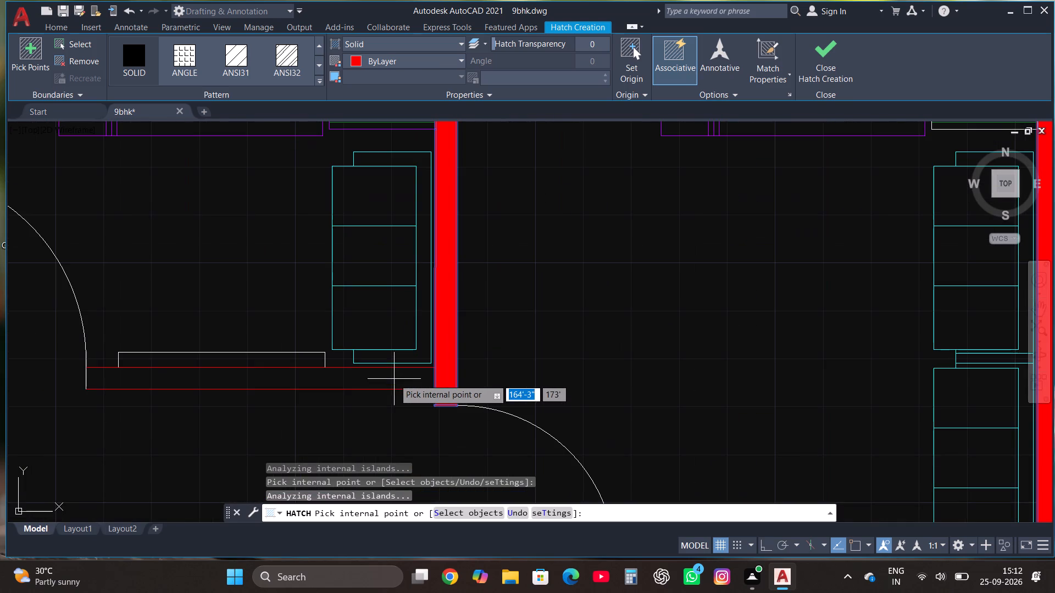
{"action": "left_click", "coordinate": [394, 379]}
Add solid hatch to the central wall between the middle north bedrooms and to the short crosspiece at its foot.
{"action": "scroll", "coordinate": [425, 368], "scroll_direction": "down", "scroll_amount": 4}
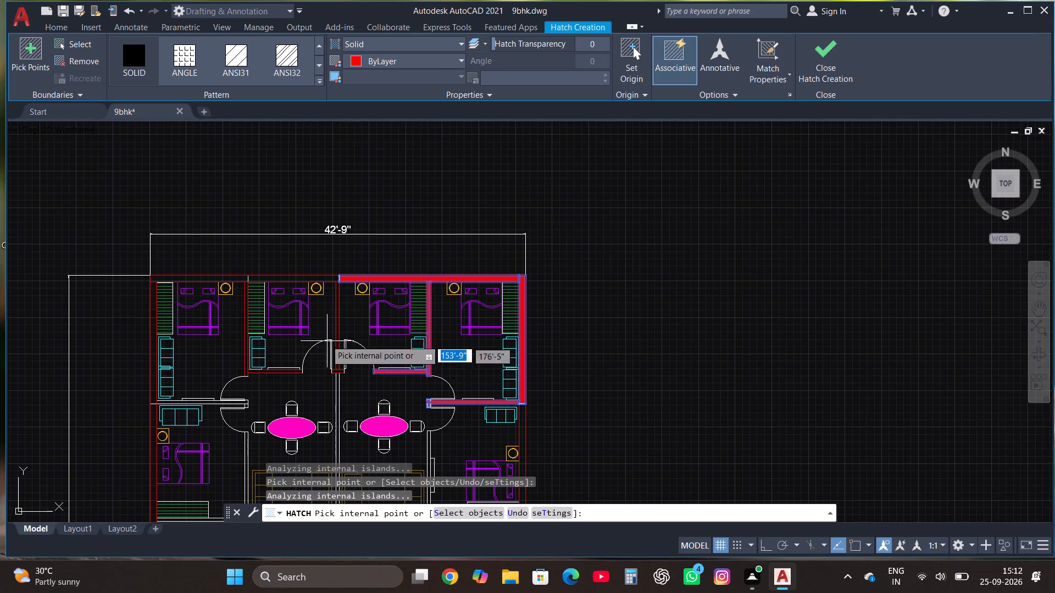
{"action": "scroll", "coordinate": [325, 334], "scroll_direction": "up", "scroll_amount": 3}
{"action": "left_click", "coordinate": [363, 331]}
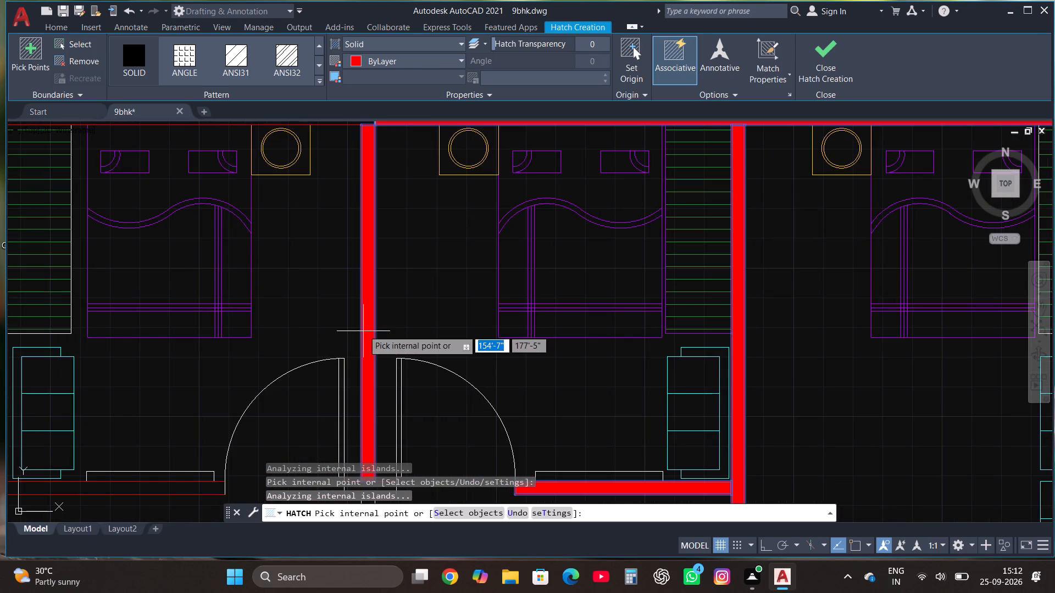
{"action": "scroll", "coordinate": [375, 310], "scroll_direction": "down", "scroll_amount": 2}
{"action": "scroll", "coordinate": [375, 373], "scroll_direction": "up", "scroll_amount": 3}
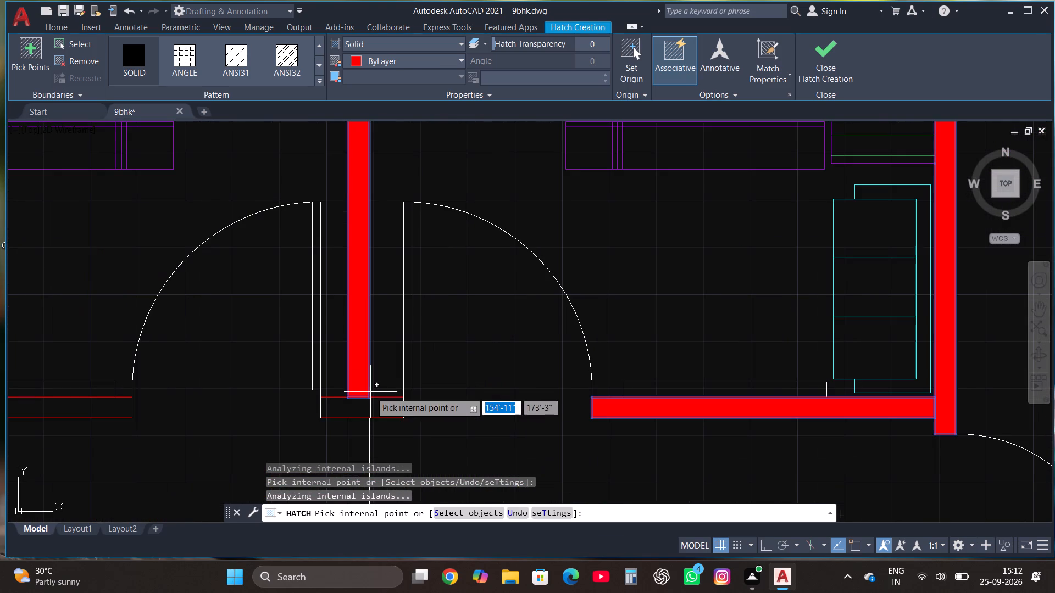
{"action": "left_click", "coordinate": [358, 410]}
Add solid hatch to the two remaining north wall segments above the western bedrooms.
{"action": "scroll", "coordinate": [502, 366], "scroll_direction": "down", "scroll_amount": 3}
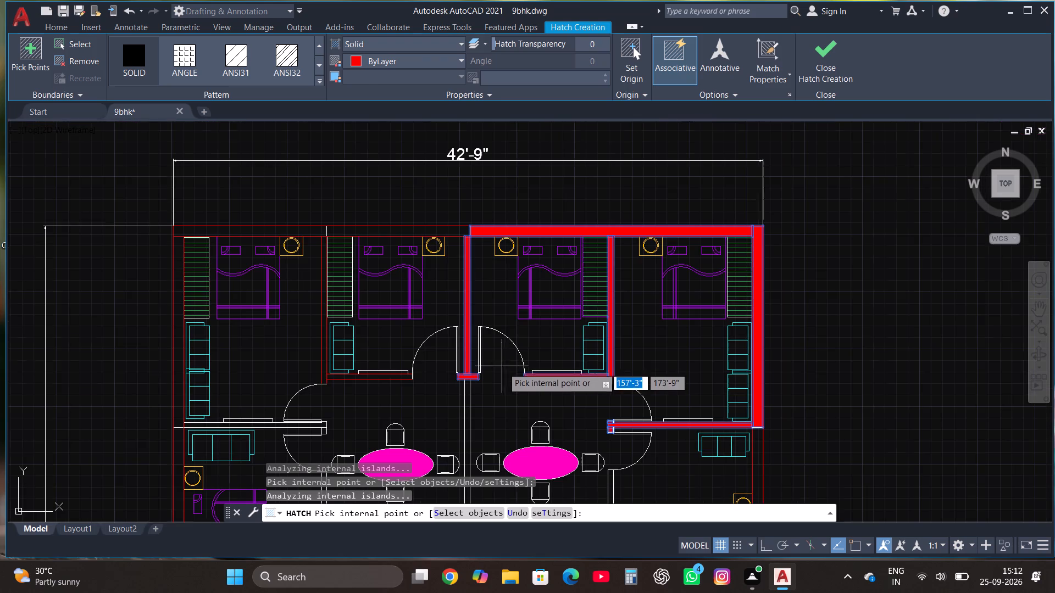
{"action": "scroll", "coordinate": [460, 230], "scroll_direction": "up", "scroll_amount": 3}
{"action": "left_click", "coordinate": [460, 230]}
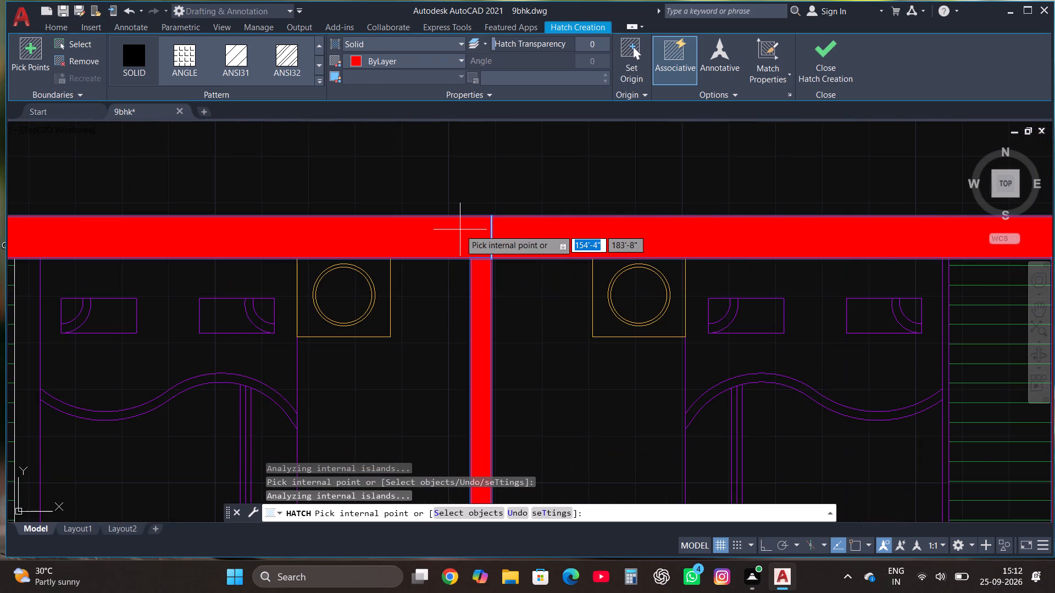
{"action": "scroll", "coordinate": [598, 240], "scroll_direction": "down", "scroll_amount": 4}
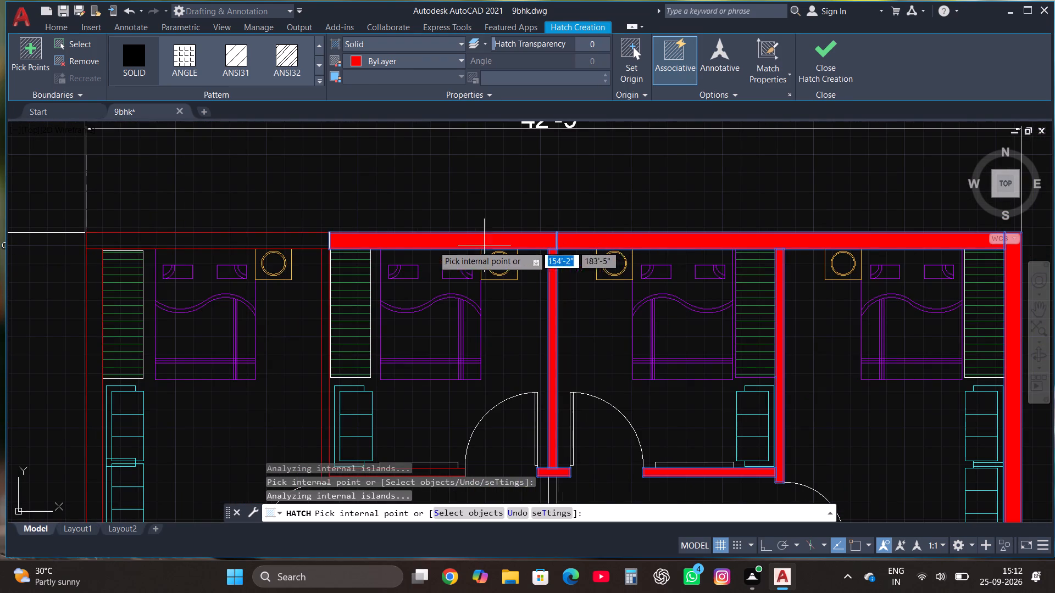
{"action": "scroll", "coordinate": [301, 248], "scroll_direction": "up", "scroll_amount": 2}
{"action": "left_click", "coordinate": [300, 239]}
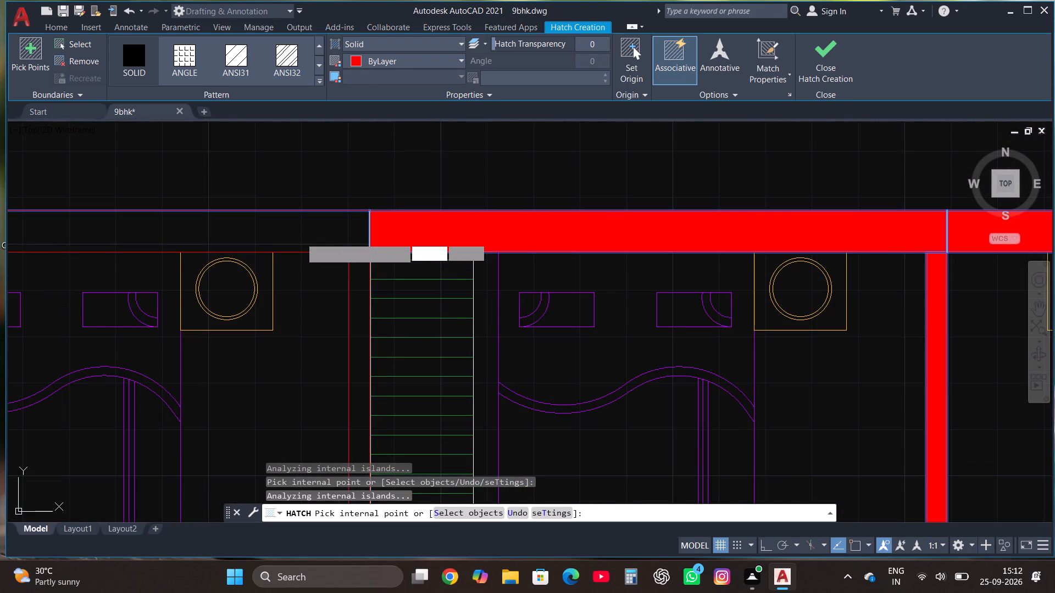
Add solid hatch to the partition between the two northwest bedrooms and to the second north bedroom's south wall.
{"action": "scroll", "coordinate": [341, 249], "scroll_direction": "down", "scroll_amount": 2}
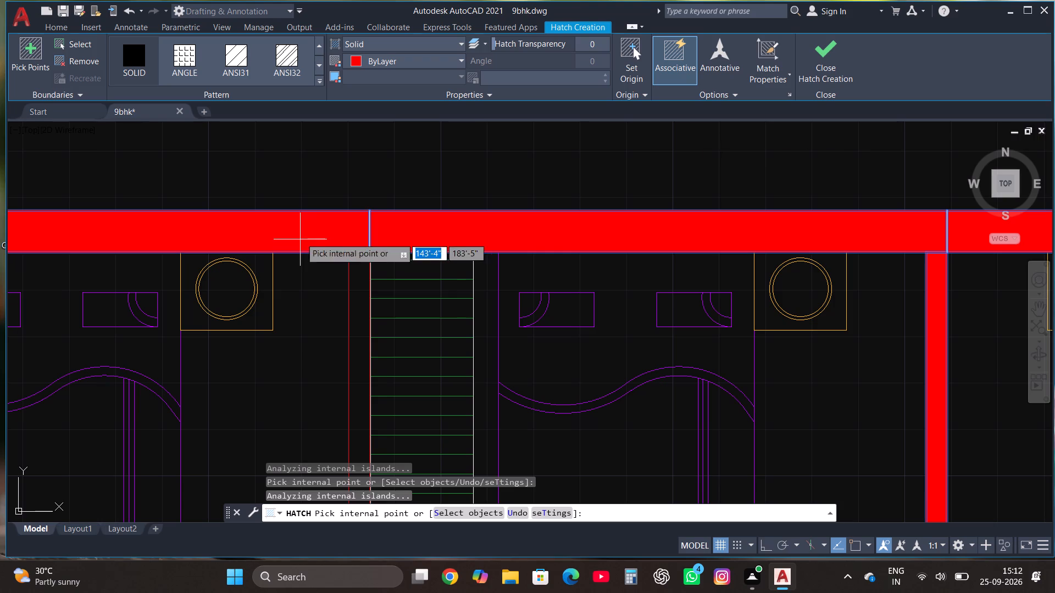
{"action": "scroll", "coordinate": [659, 209], "scroll_direction": "down", "scroll_amount": 2}
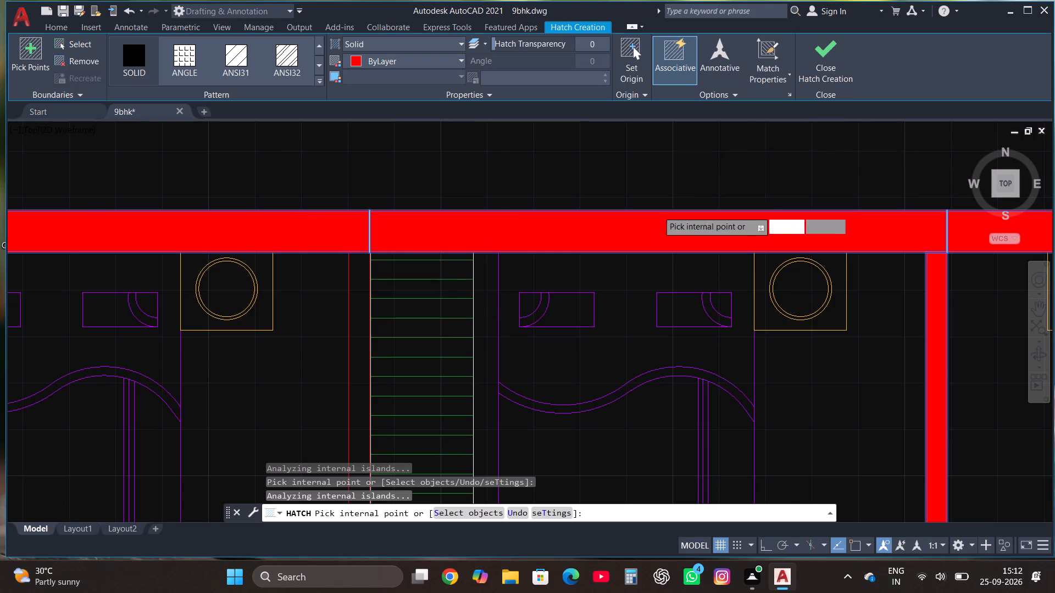
{"action": "left_click", "coordinate": [541, 395]}
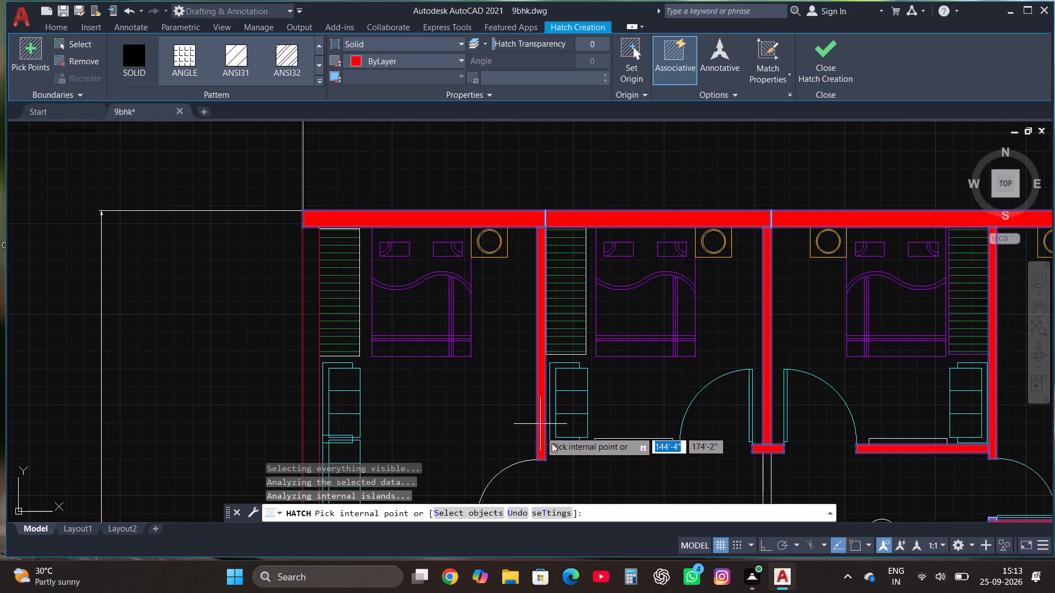
{"action": "scroll", "coordinate": [564, 454], "scroll_direction": "up", "scroll_amount": 1}
{"action": "left_click", "coordinate": [564, 450]}
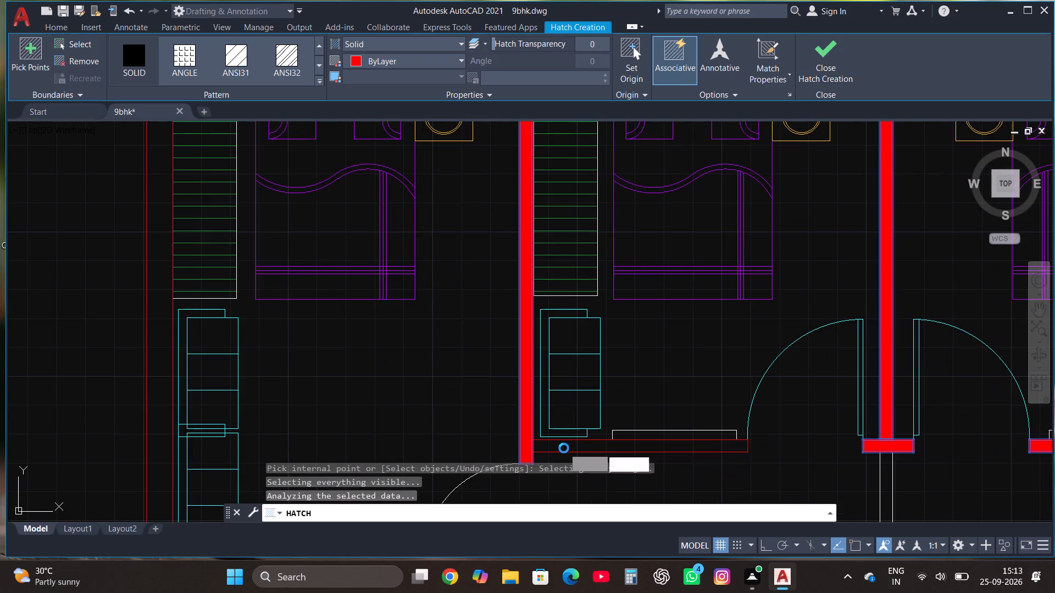
Add solid hatch to the west outer wall, the south outer wall and the remaining length of the east outer wall.
{"action": "scroll", "coordinate": [770, 390], "scroll_direction": "down", "scroll_amount": 3}
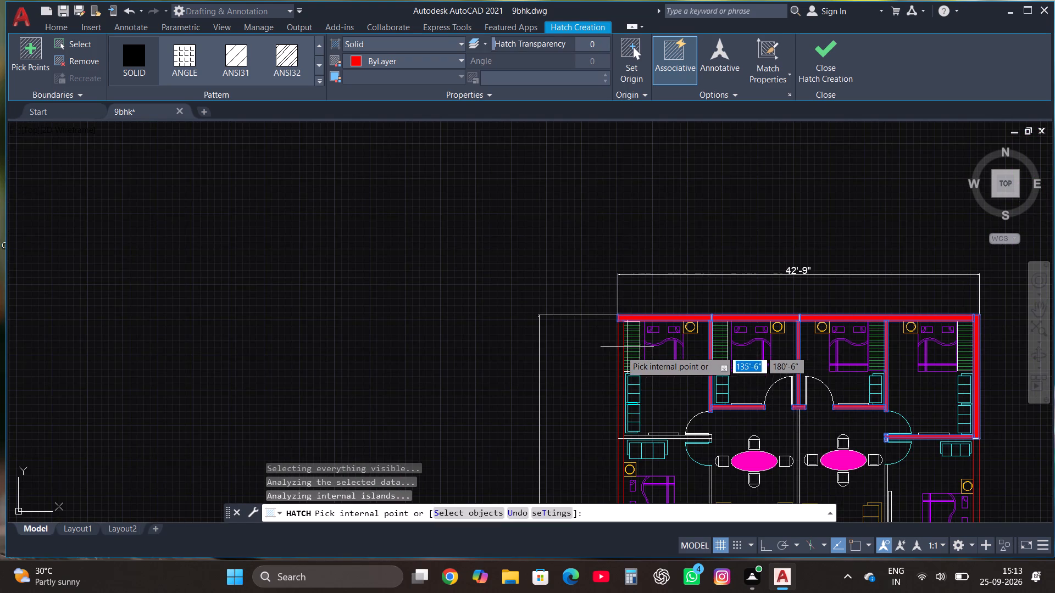
{"action": "scroll", "coordinate": [620, 351], "scroll_direction": "up", "scroll_amount": 3}
{"action": "left_click", "coordinate": [615, 344]}
{"action": "scroll", "coordinate": [584, 219], "scroll_direction": "down", "scroll_amount": 2}
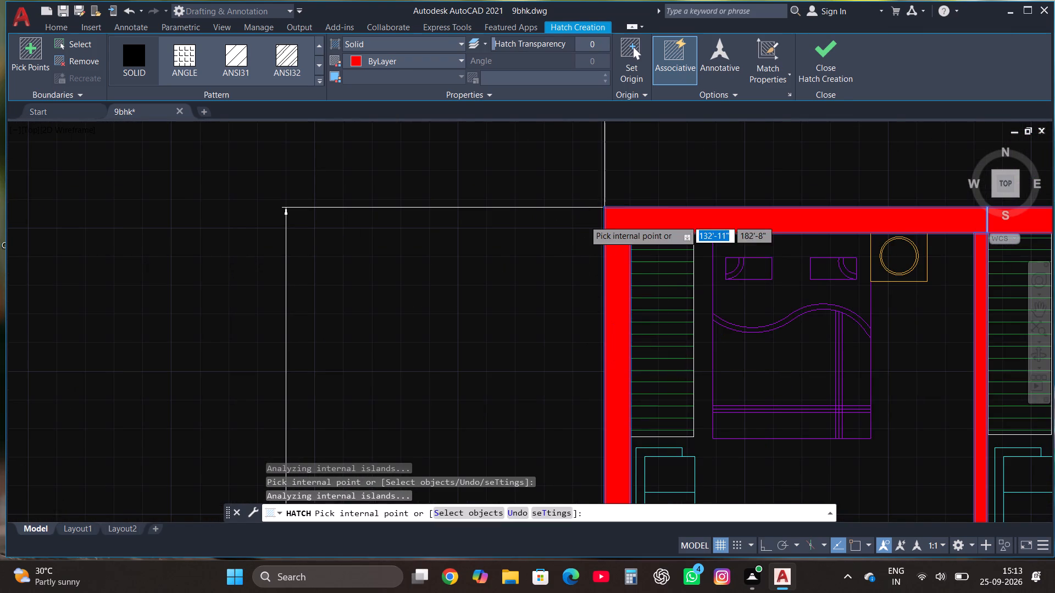
{"action": "scroll", "coordinate": [584, 224], "scroll_direction": "down", "scroll_amount": 2}
{"action": "scroll", "coordinate": [598, 272], "scroll_direction": "down", "scroll_amount": 3}
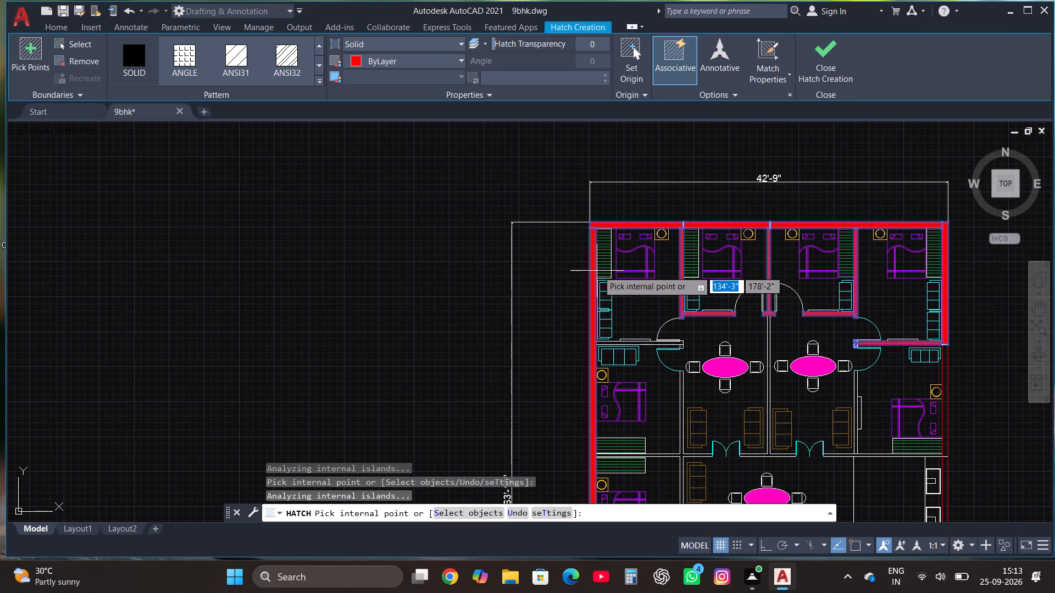
{"action": "scroll", "coordinate": [695, 412], "scroll_direction": "up", "scroll_amount": 1}
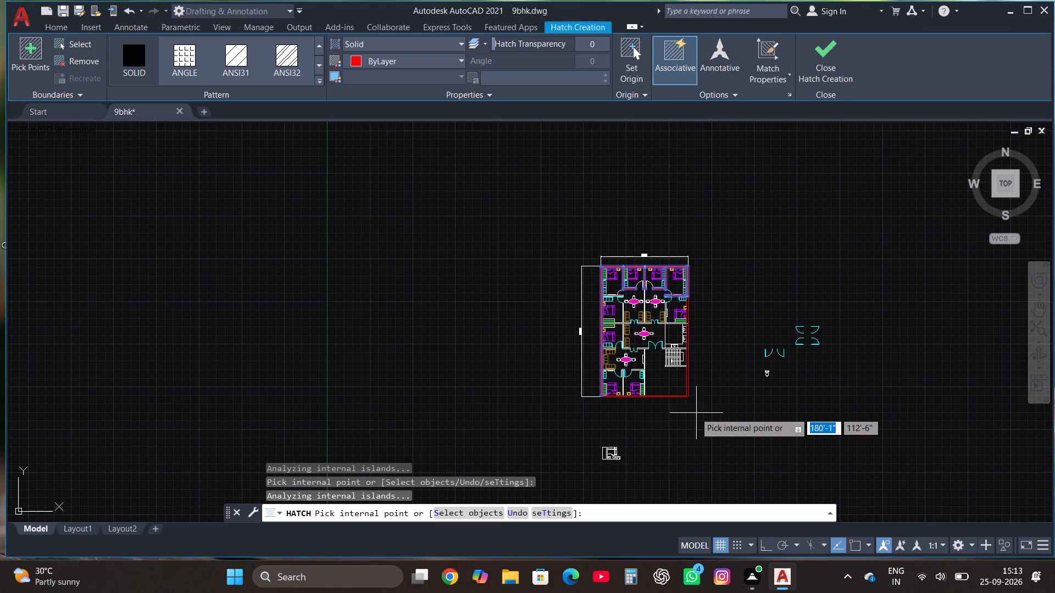
{"action": "scroll", "coordinate": [695, 412], "scroll_direction": "up", "scroll_amount": 2}
{"action": "scroll", "coordinate": [645, 348], "scroll_direction": "up", "scroll_amount": 2}
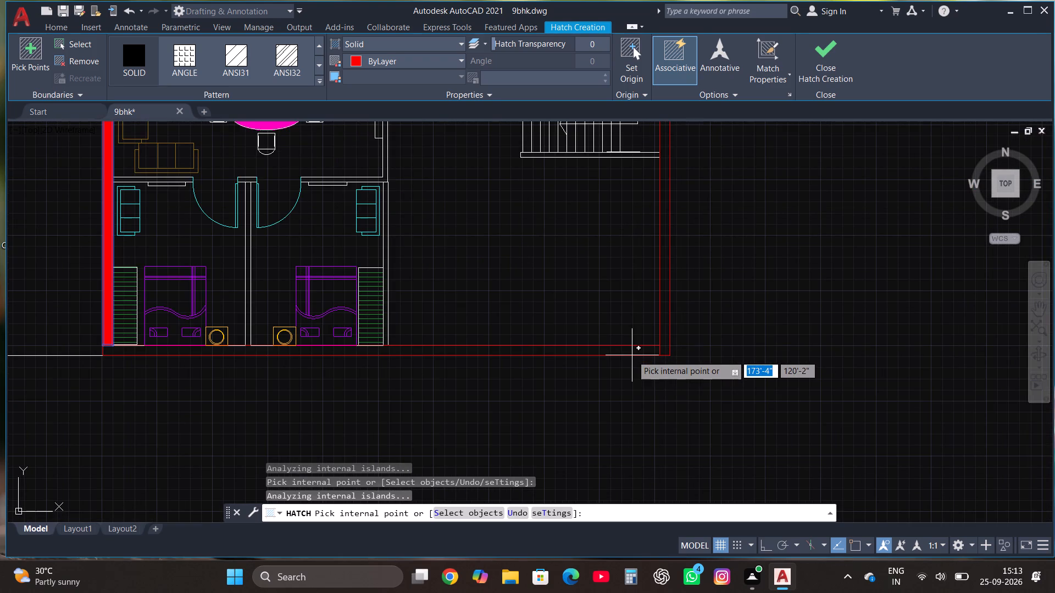
{"action": "left_click", "coordinate": [630, 349]}
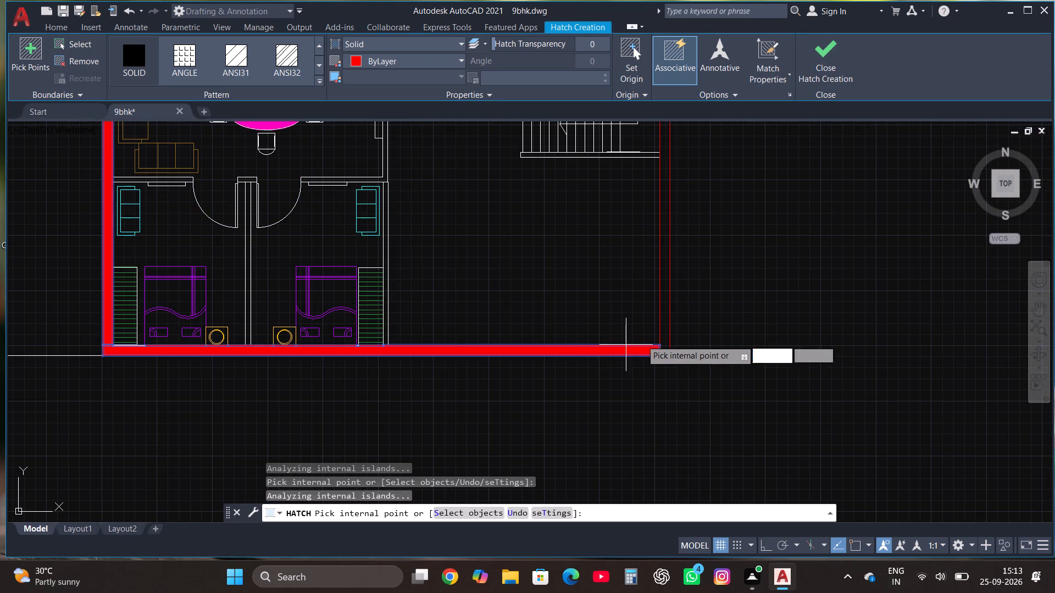
{"action": "left_click", "coordinate": [662, 318]}
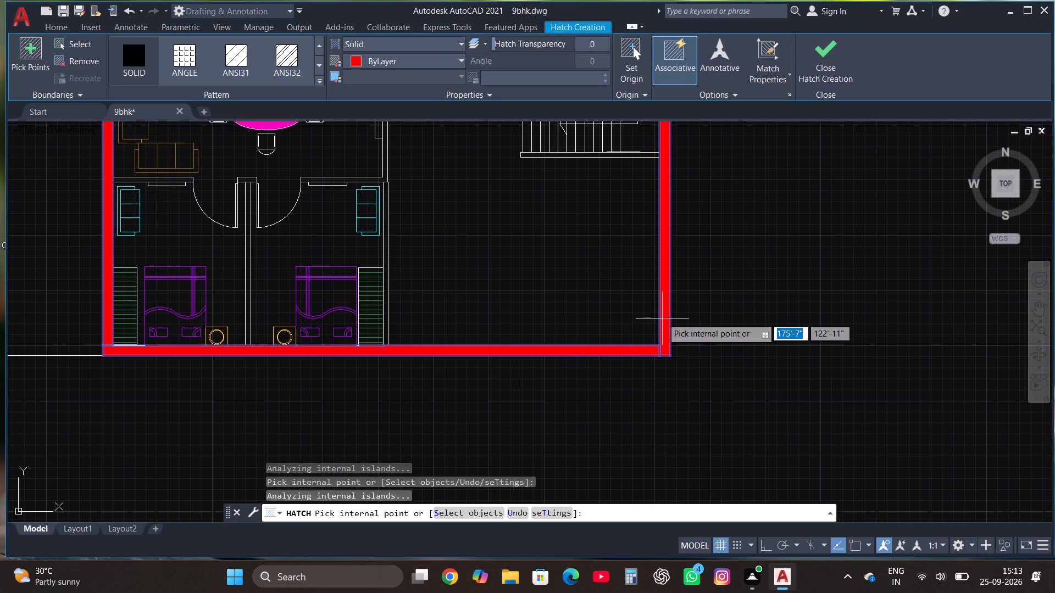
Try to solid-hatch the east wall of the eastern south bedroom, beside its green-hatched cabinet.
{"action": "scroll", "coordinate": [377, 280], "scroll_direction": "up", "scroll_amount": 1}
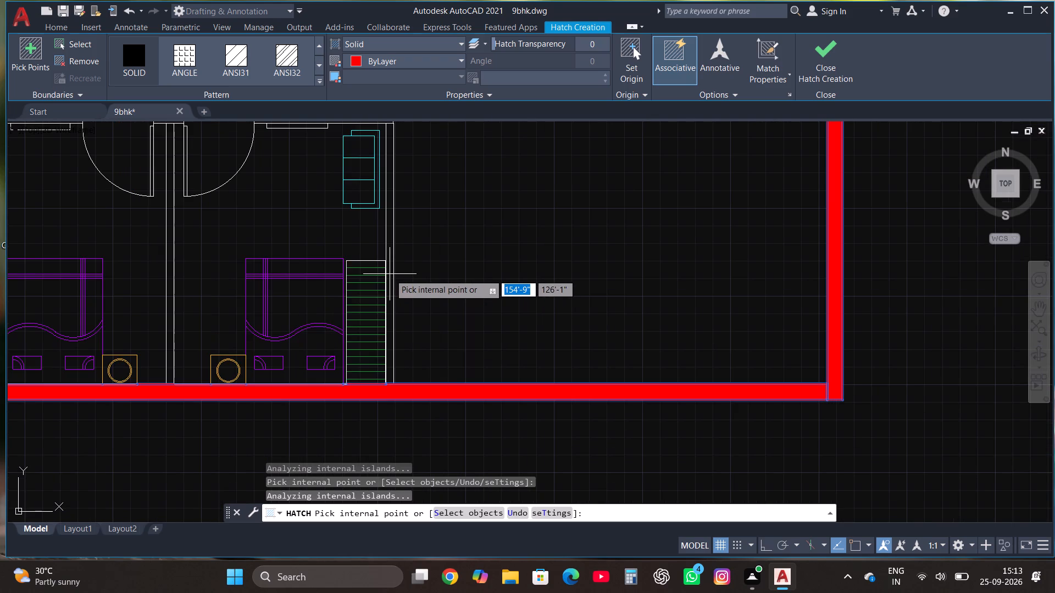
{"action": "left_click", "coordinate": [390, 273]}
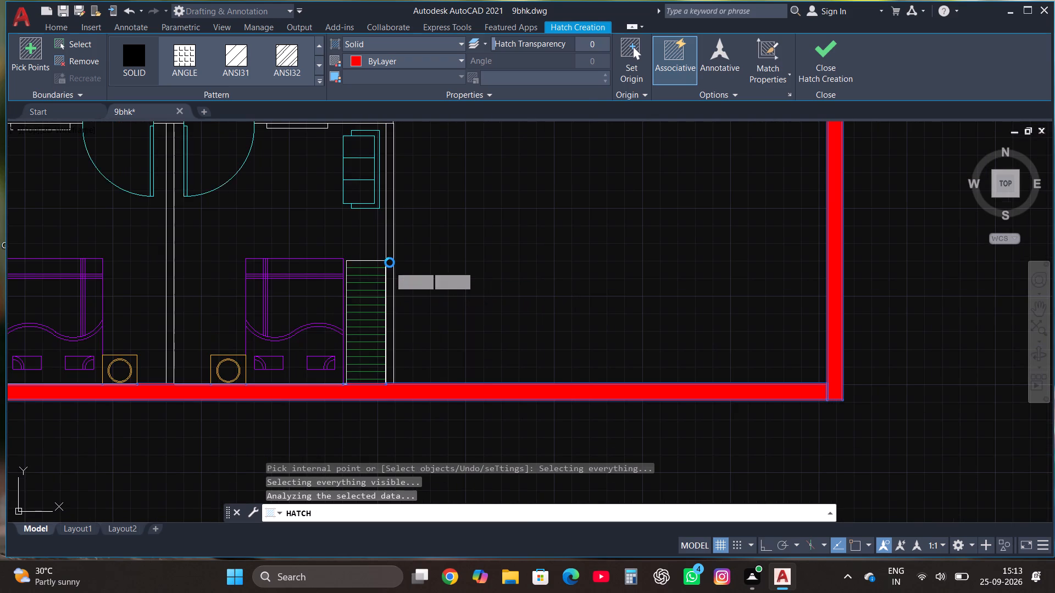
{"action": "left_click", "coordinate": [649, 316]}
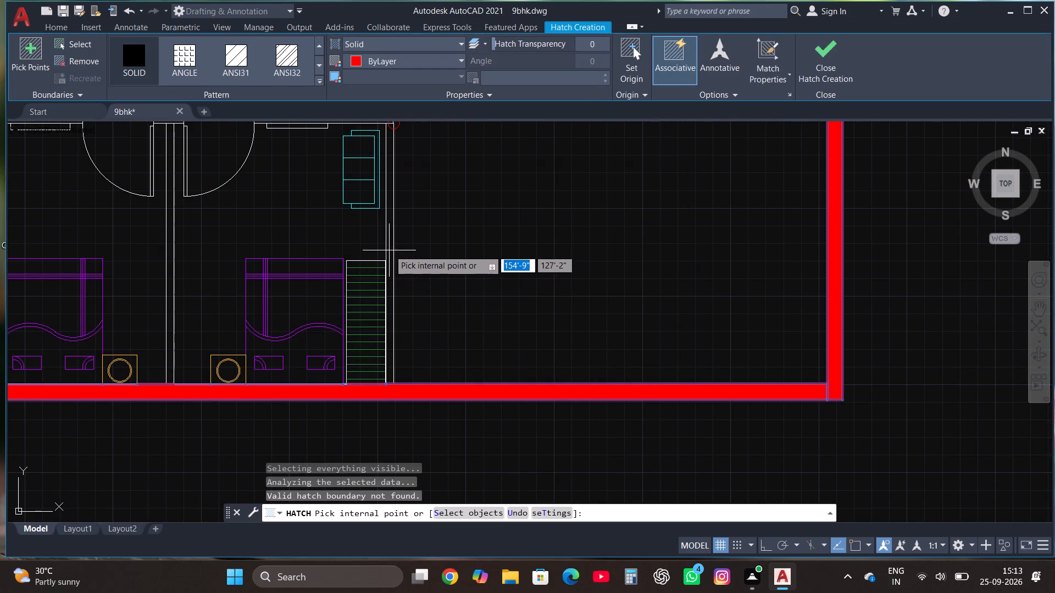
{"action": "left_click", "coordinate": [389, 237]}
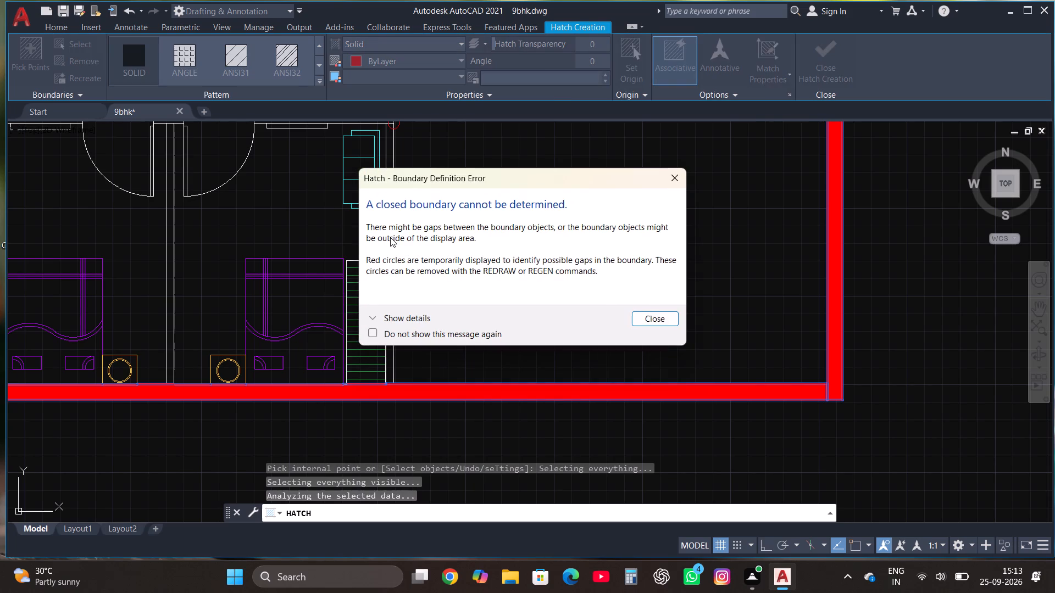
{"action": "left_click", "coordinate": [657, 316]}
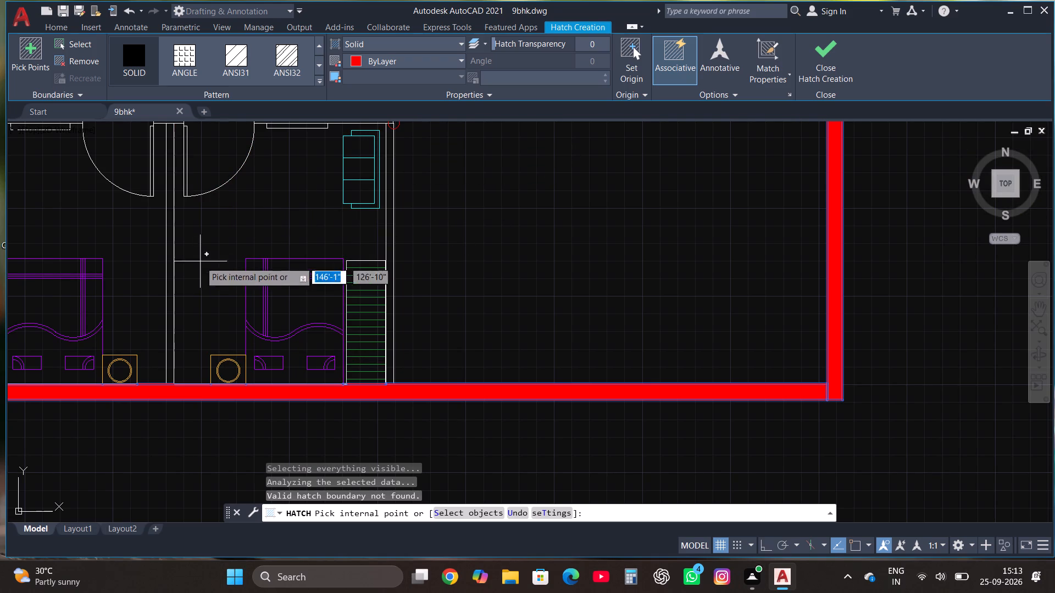
Add solid hatch to the partition wall between the two south bedrooms.
{"action": "left_click", "coordinate": [170, 314]}
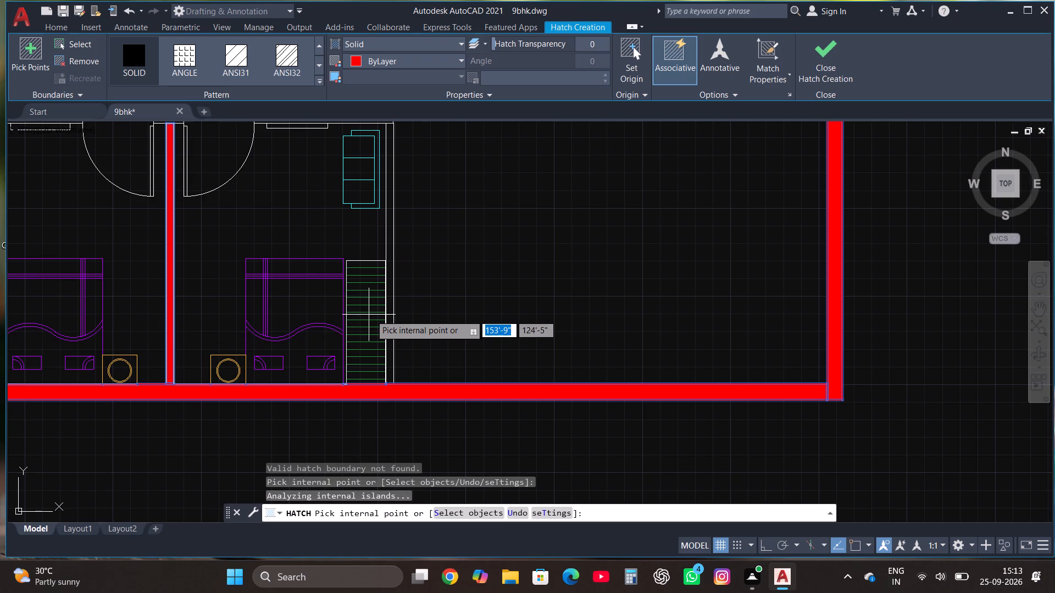
Add solid hatch to the wall between the northwest corner bedroom and the west bedroom directly south of it.
{"action": "left_click", "coordinate": [821, 48]}
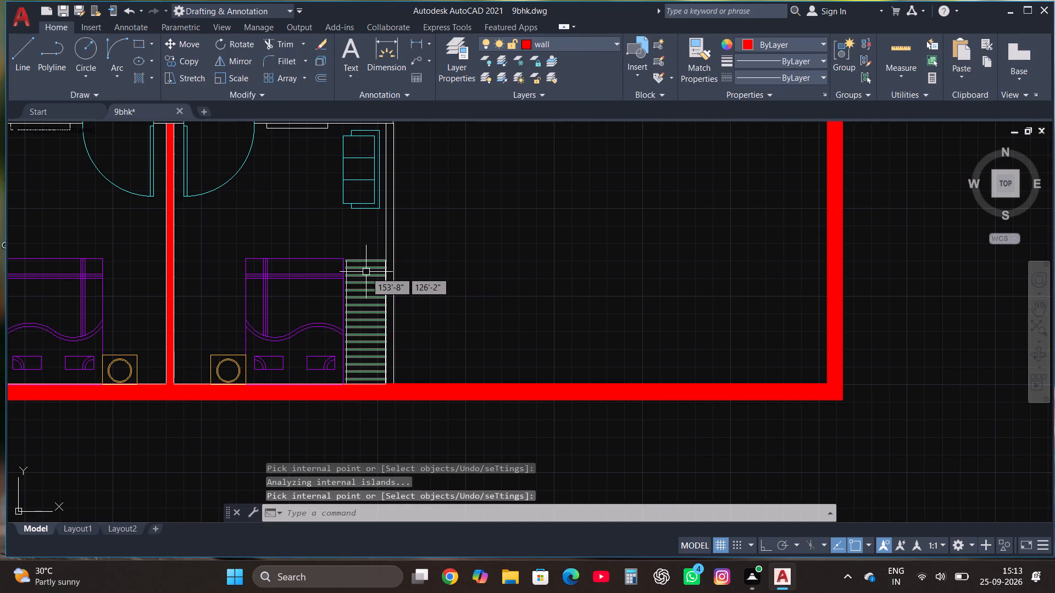
{"action": "scroll", "coordinate": [367, 281], "scroll_direction": "down", "scroll_amount": 4}
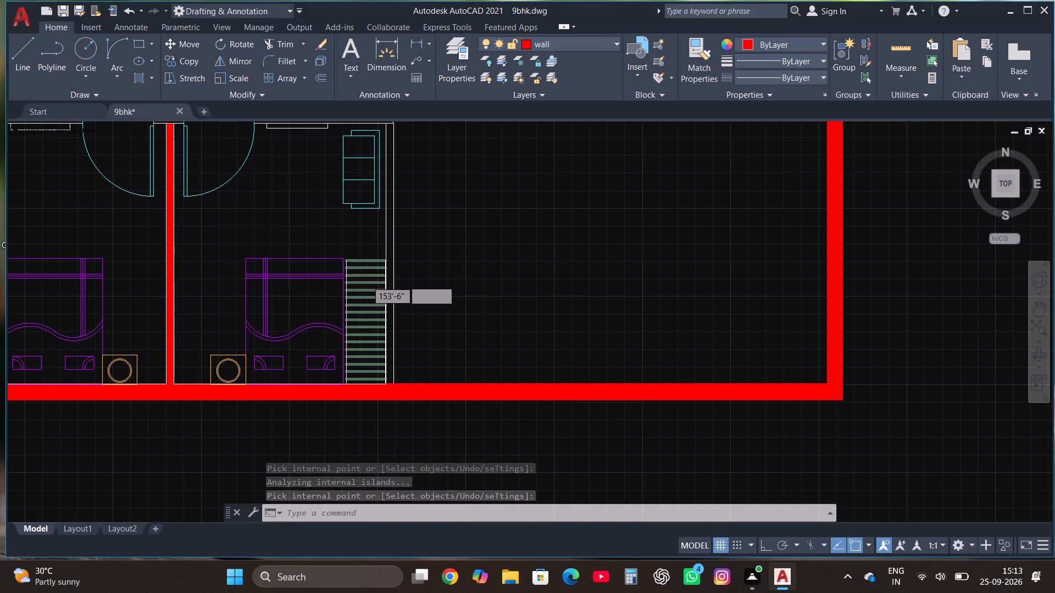
{"action": "scroll", "coordinate": [367, 281], "scroll_direction": "down", "scroll_amount": 4}
{"action": "scroll", "coordinate": [364, 233], "scroll_direction": "up", "scroll_amount": 3}
{"action": "scroll", "coordinate": [323, 345], "scroll_direction": "up", "scroll_amount": 1}
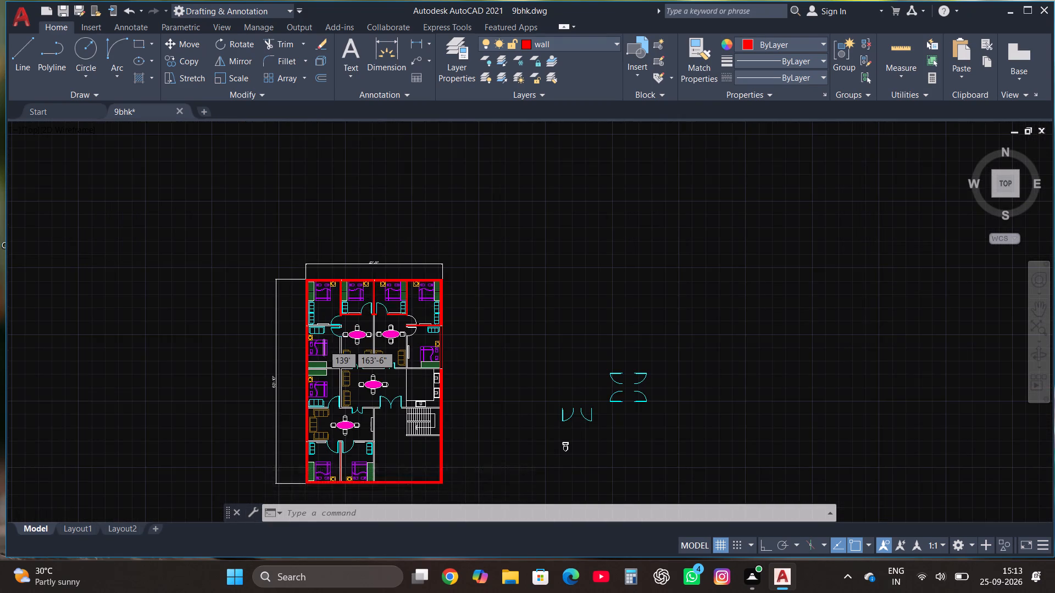
{"action": "scroll", "coordinate": [323, 345], "scroll_direction": "up", "scroll_amount": 2}
{"action": "key", "text": "h"}
{"action": "key", "text": "Return"}
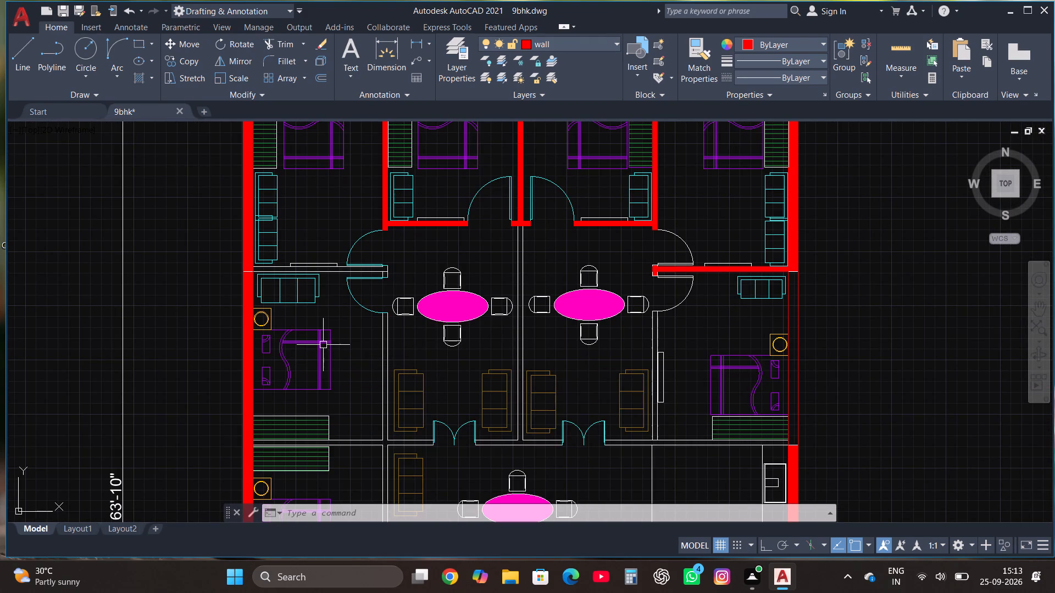
{"action": "scroll", "coordinate": [340, 270], "scroll_direction": "up", "scroll_amount": 2}
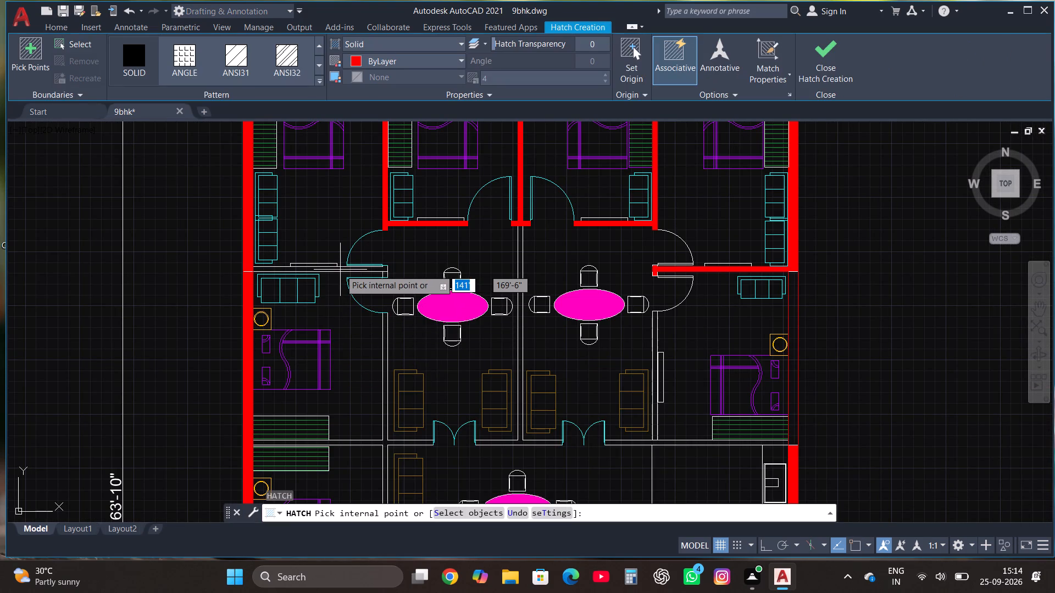
{"action": "scroll", "coordinate": [340, 270], "scroll_direction": "up", "scroll_amount": 1}
{"action": "left_click", "coordinate": [340, 270]}
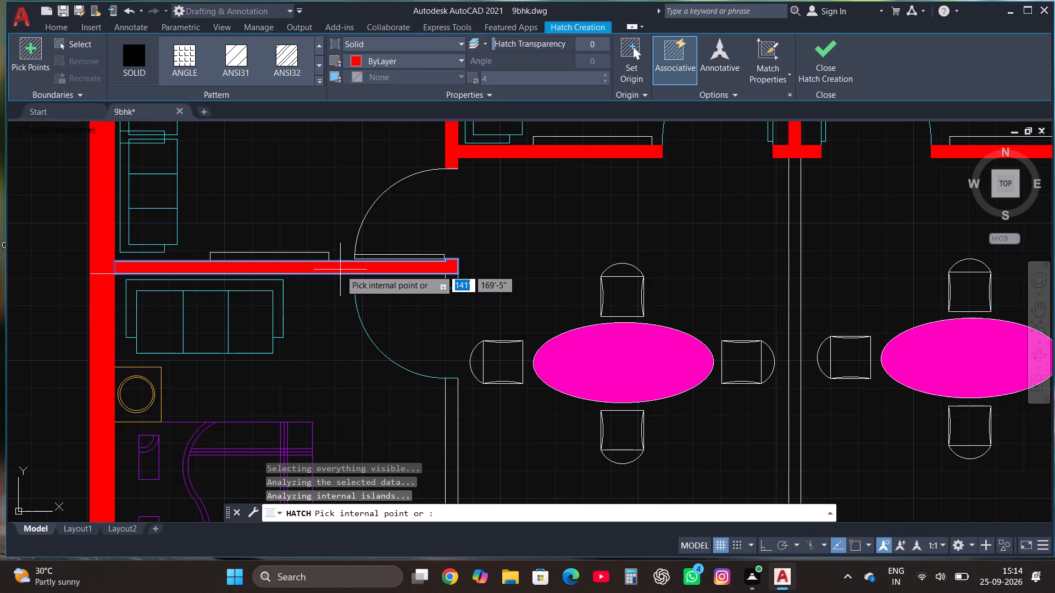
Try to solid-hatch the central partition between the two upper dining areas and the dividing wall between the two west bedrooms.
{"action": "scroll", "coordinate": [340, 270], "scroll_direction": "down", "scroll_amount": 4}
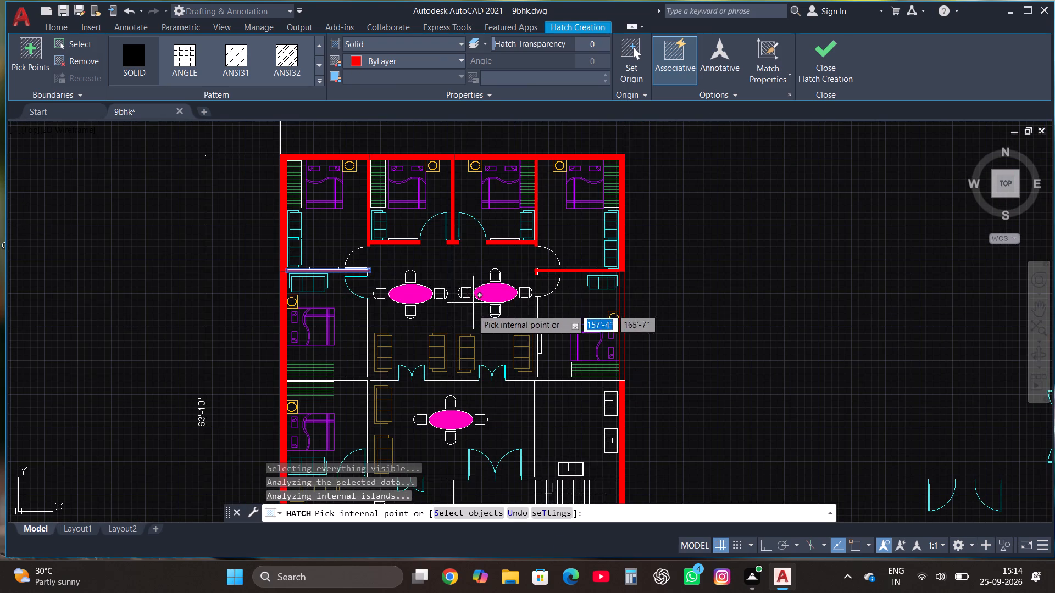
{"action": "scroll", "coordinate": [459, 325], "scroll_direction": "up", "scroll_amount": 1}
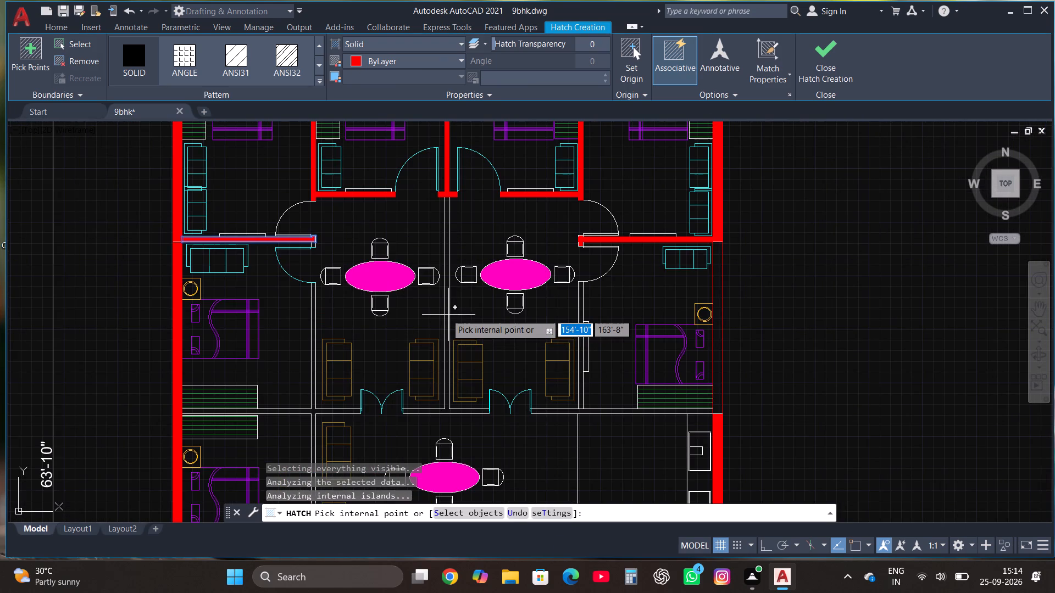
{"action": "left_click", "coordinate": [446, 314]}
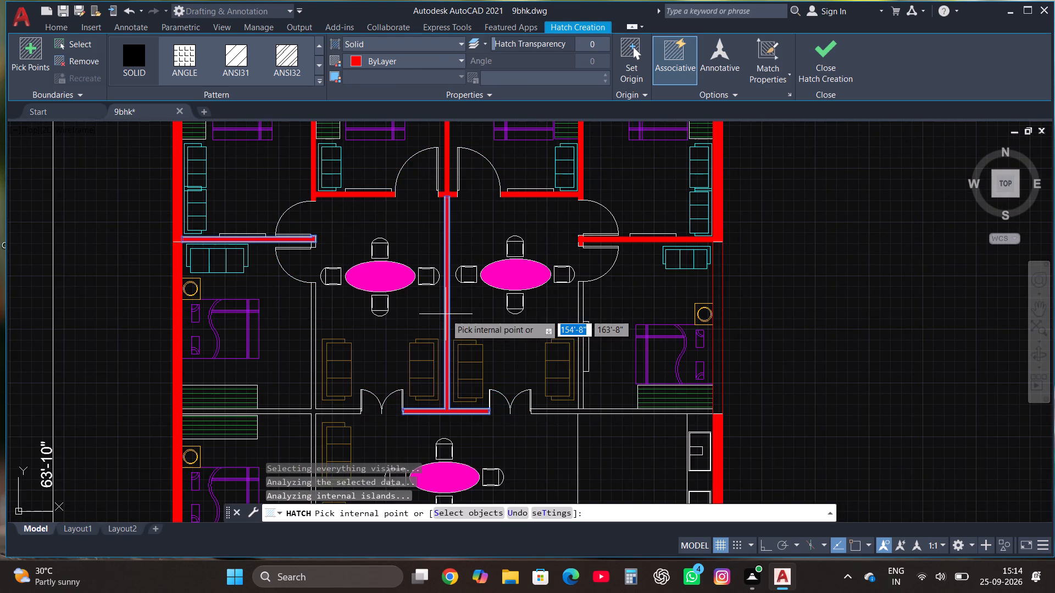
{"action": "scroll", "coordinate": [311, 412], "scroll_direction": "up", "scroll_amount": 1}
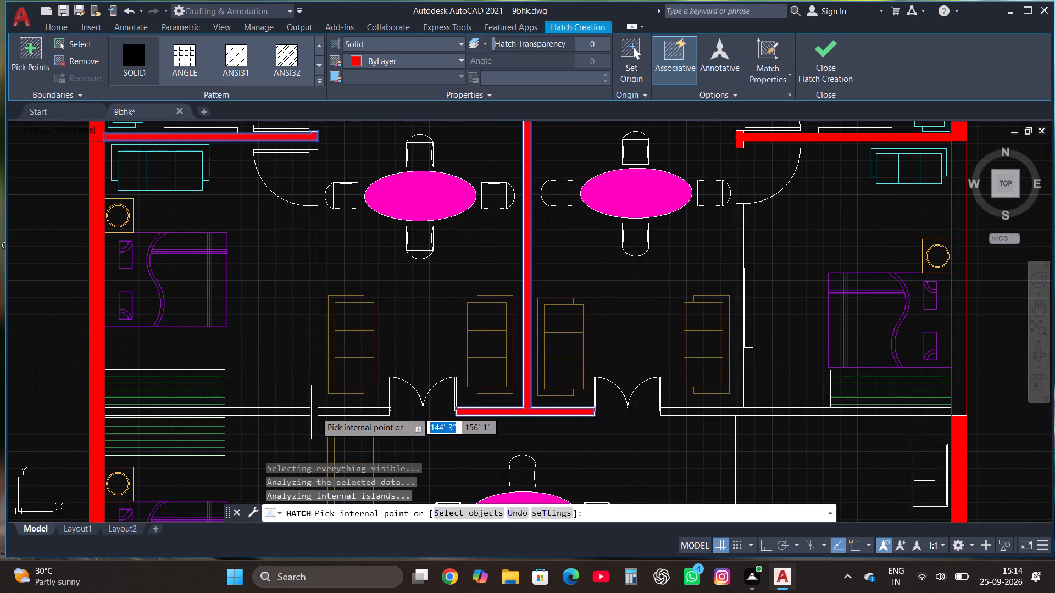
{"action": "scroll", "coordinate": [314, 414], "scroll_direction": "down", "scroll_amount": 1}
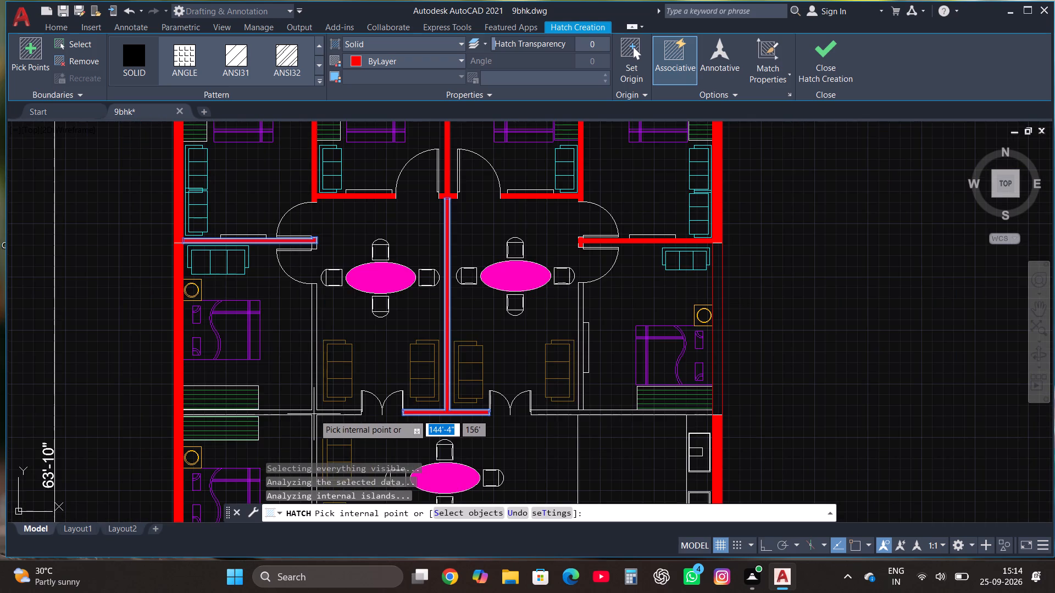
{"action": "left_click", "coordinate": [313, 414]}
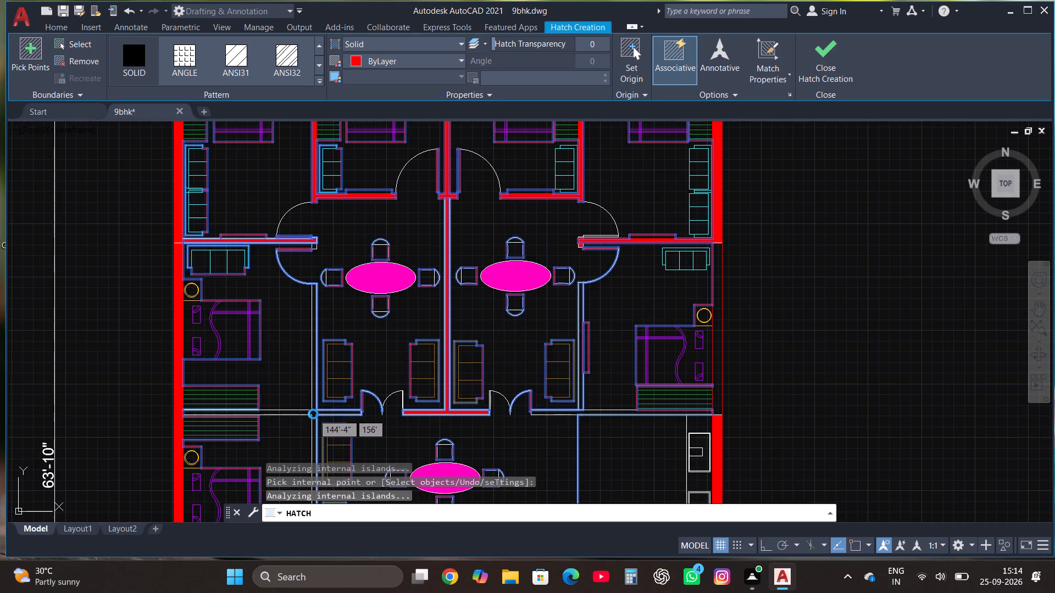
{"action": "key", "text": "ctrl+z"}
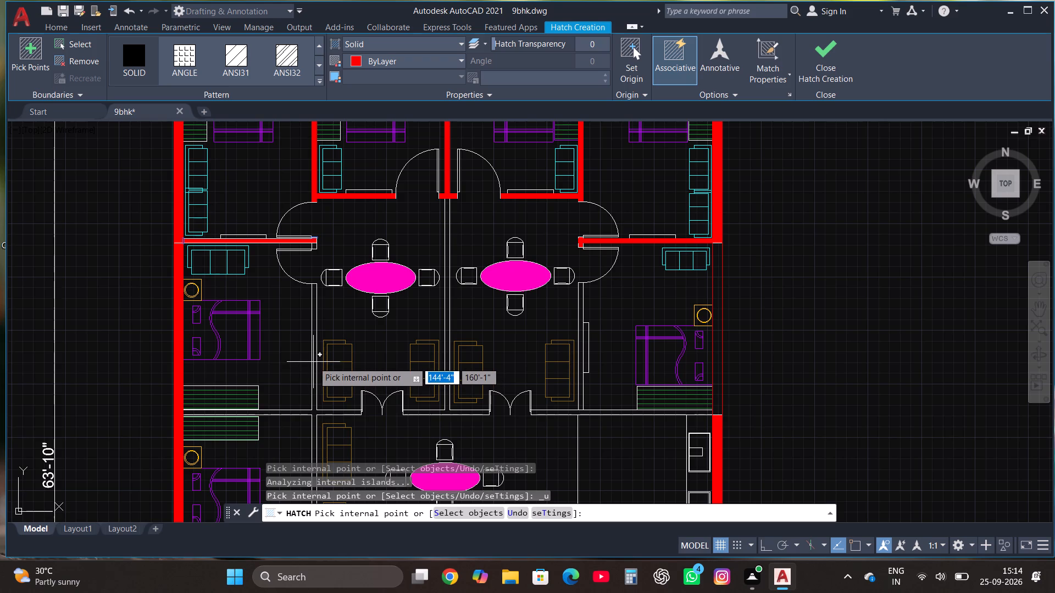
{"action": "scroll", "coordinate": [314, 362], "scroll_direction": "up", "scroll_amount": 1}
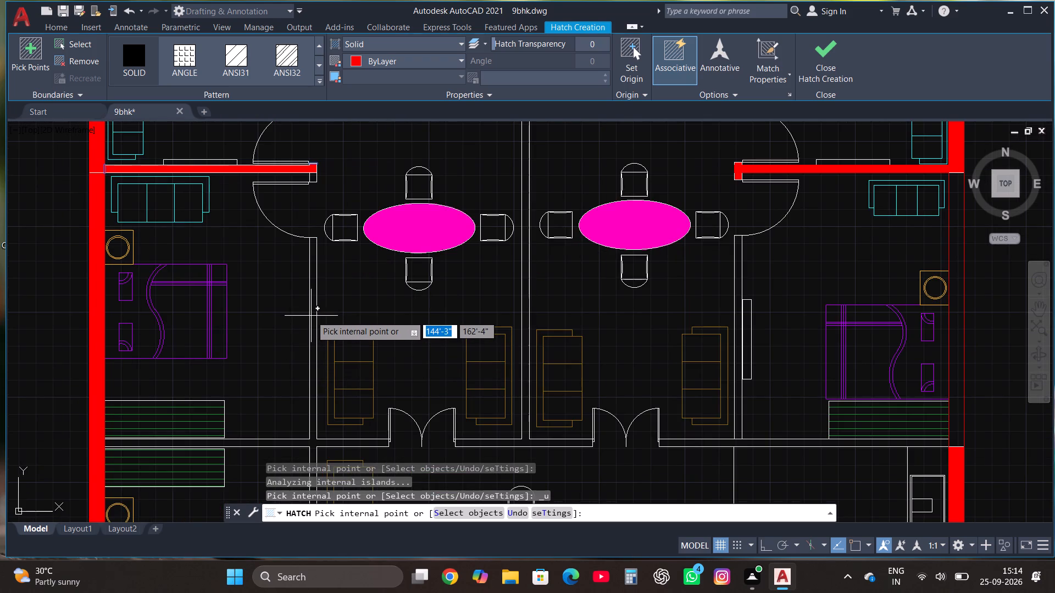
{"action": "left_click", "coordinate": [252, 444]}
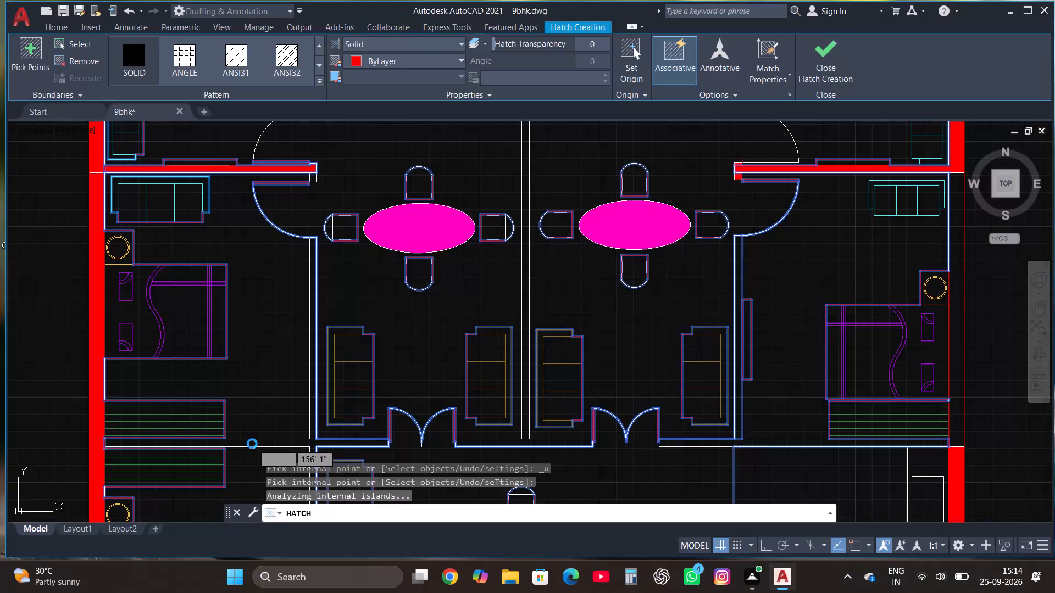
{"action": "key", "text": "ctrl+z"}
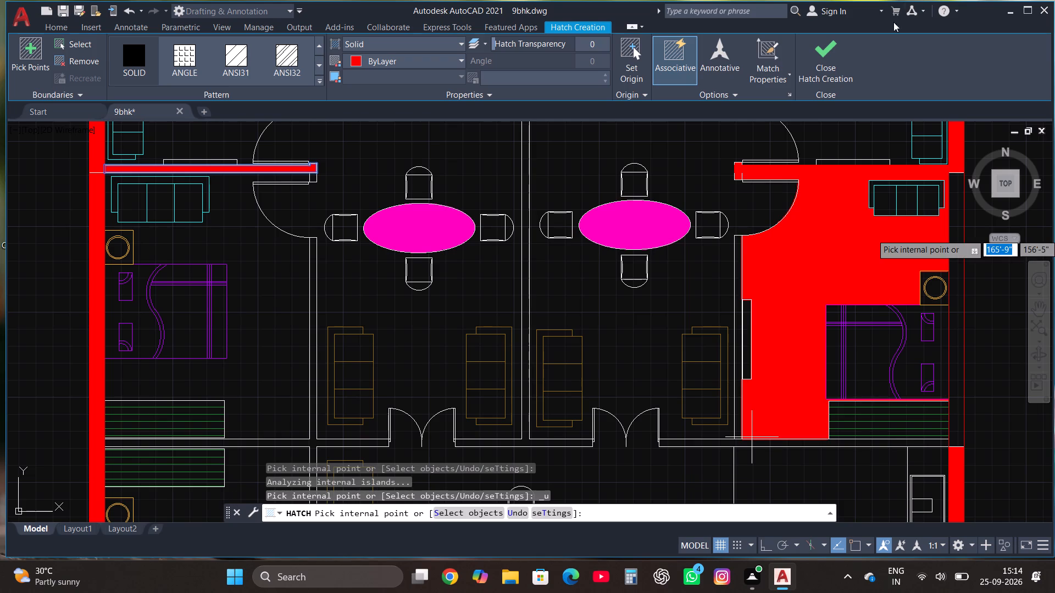
Add solid hatch to the partition wall between the eastern dining area and the east bedroom.
{"action": "left_click", "coordinate": [738, 324]}
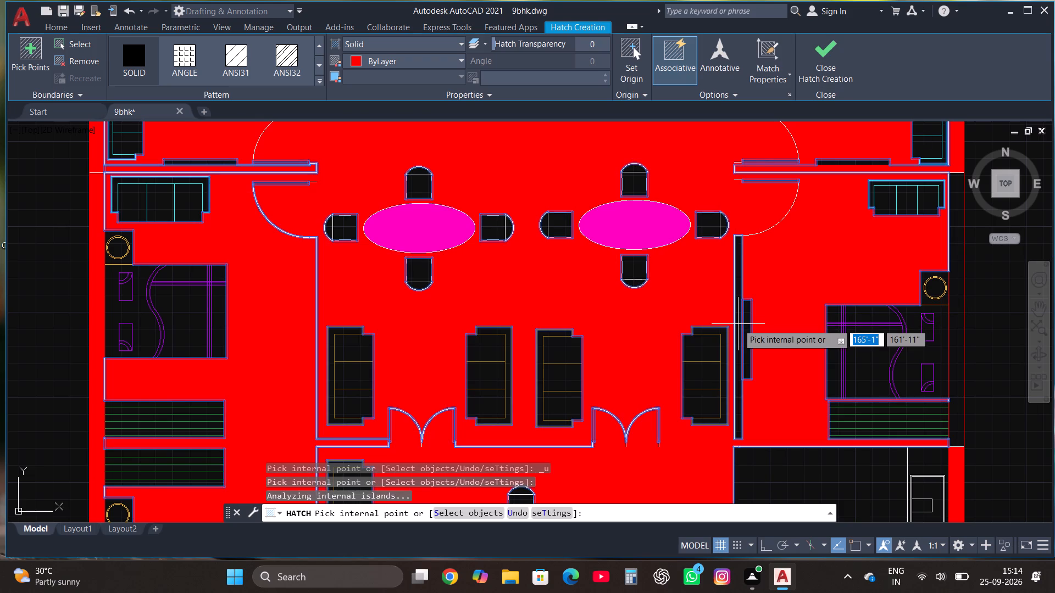
{"action": "key", "text": "ctrl+z"}
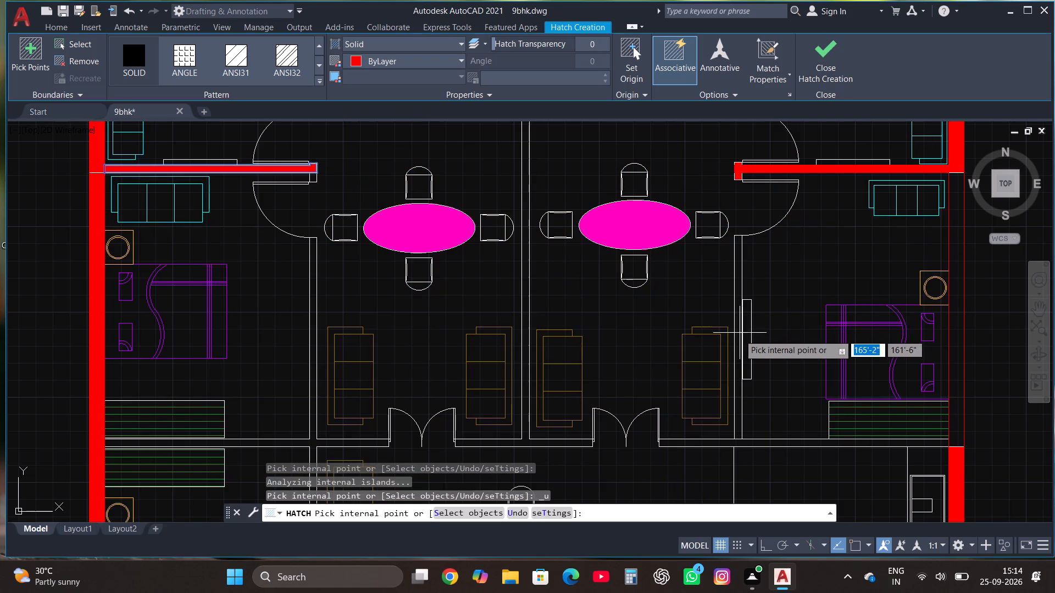
{"action": "left_click", "coordinate": [741, 299]}
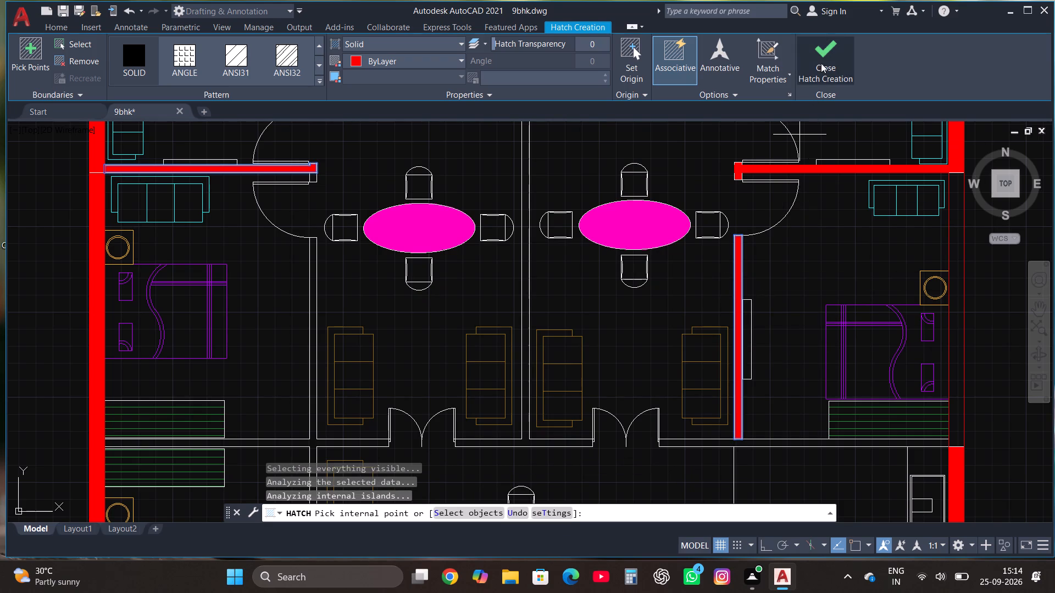
{"action": "left_click", "coordinate": [822, 51]}
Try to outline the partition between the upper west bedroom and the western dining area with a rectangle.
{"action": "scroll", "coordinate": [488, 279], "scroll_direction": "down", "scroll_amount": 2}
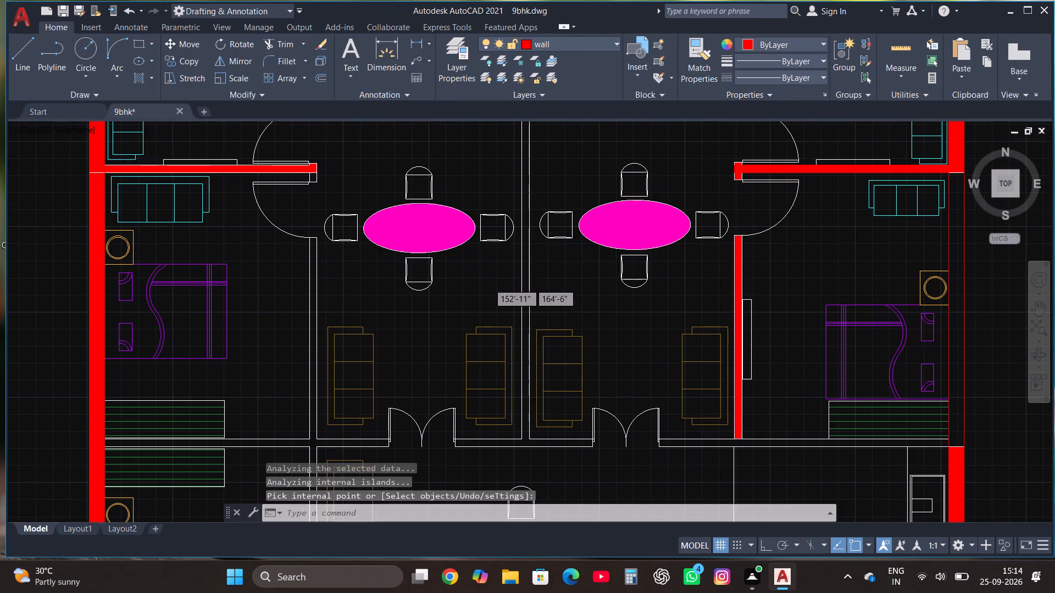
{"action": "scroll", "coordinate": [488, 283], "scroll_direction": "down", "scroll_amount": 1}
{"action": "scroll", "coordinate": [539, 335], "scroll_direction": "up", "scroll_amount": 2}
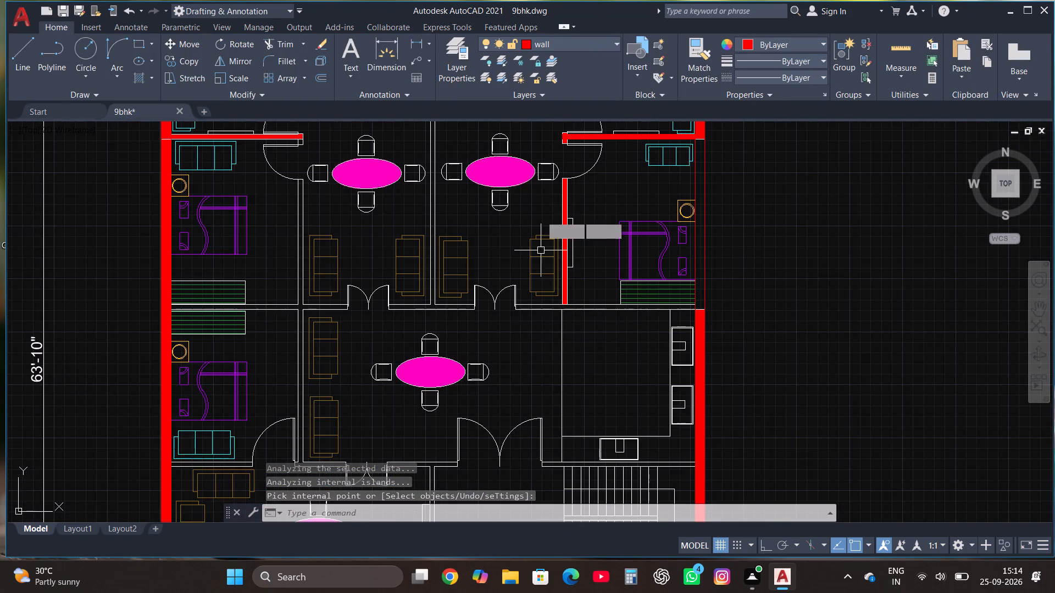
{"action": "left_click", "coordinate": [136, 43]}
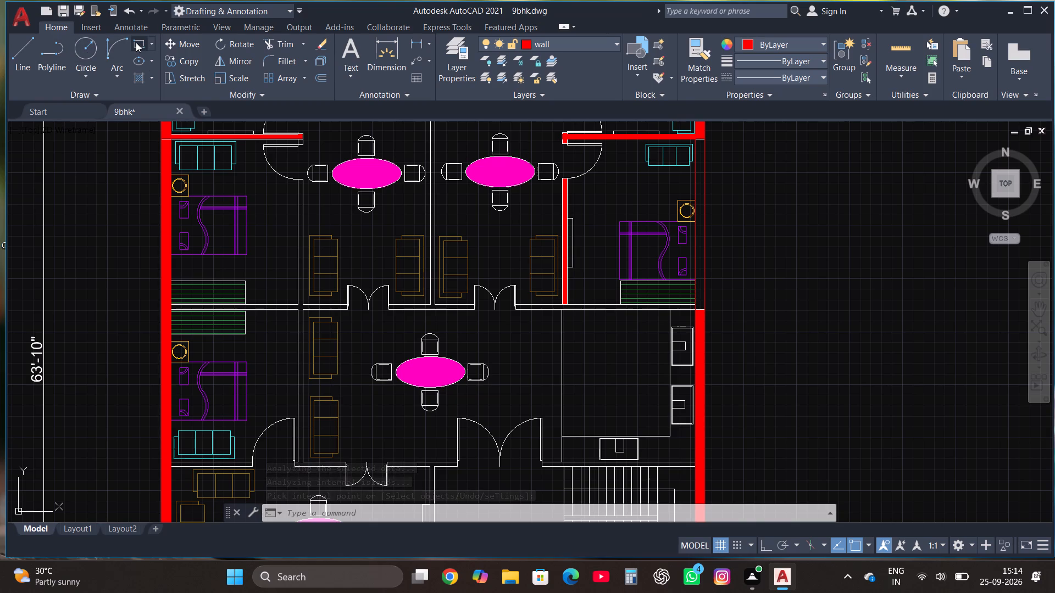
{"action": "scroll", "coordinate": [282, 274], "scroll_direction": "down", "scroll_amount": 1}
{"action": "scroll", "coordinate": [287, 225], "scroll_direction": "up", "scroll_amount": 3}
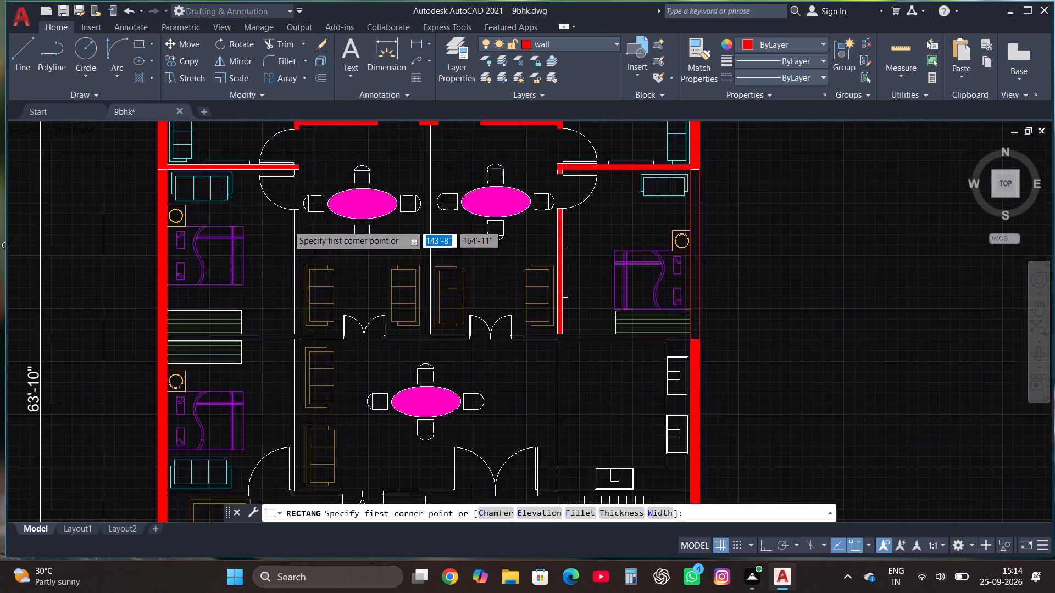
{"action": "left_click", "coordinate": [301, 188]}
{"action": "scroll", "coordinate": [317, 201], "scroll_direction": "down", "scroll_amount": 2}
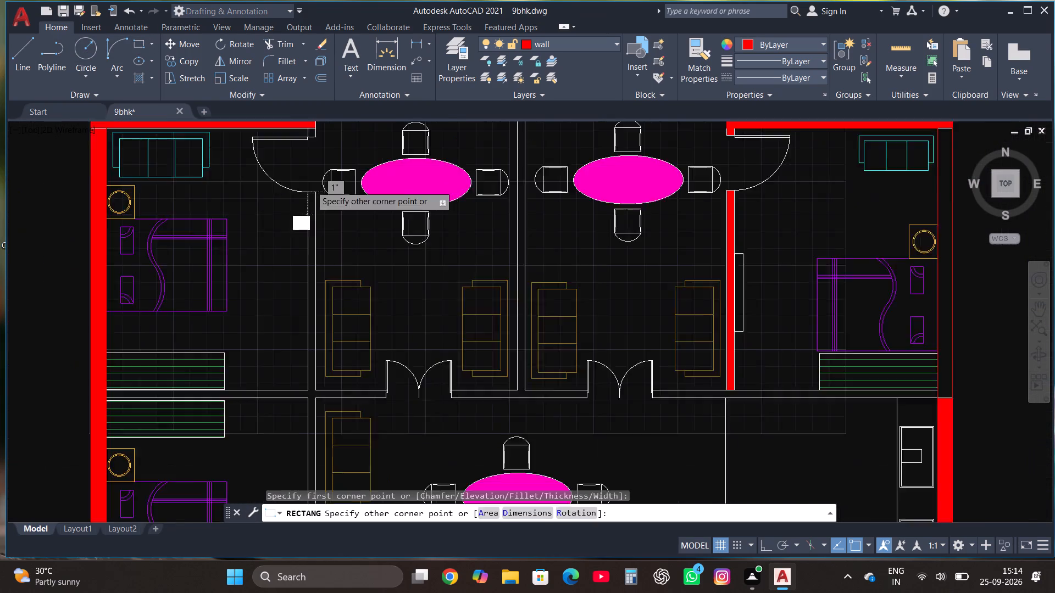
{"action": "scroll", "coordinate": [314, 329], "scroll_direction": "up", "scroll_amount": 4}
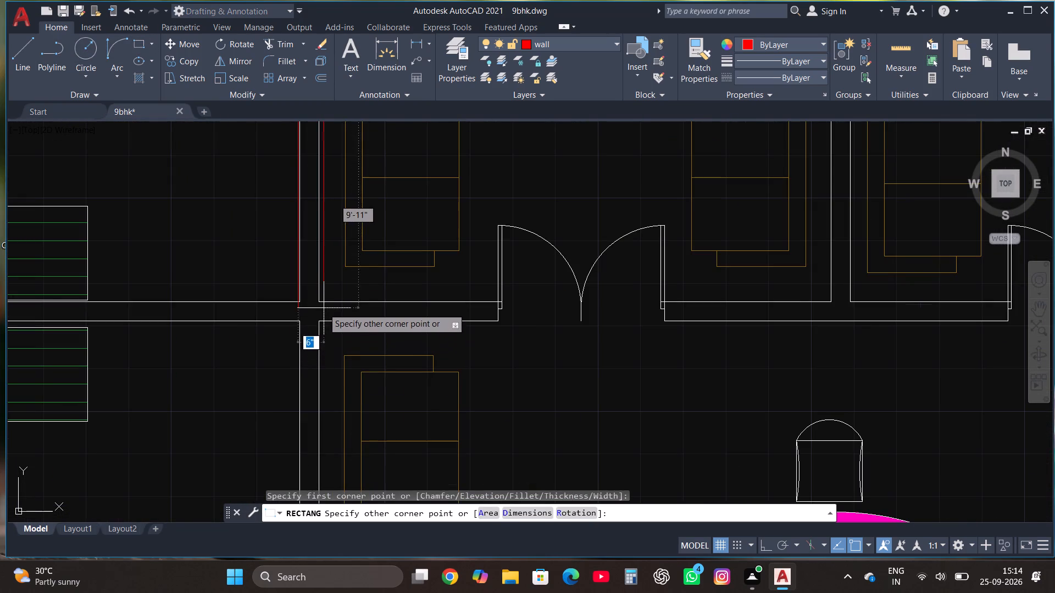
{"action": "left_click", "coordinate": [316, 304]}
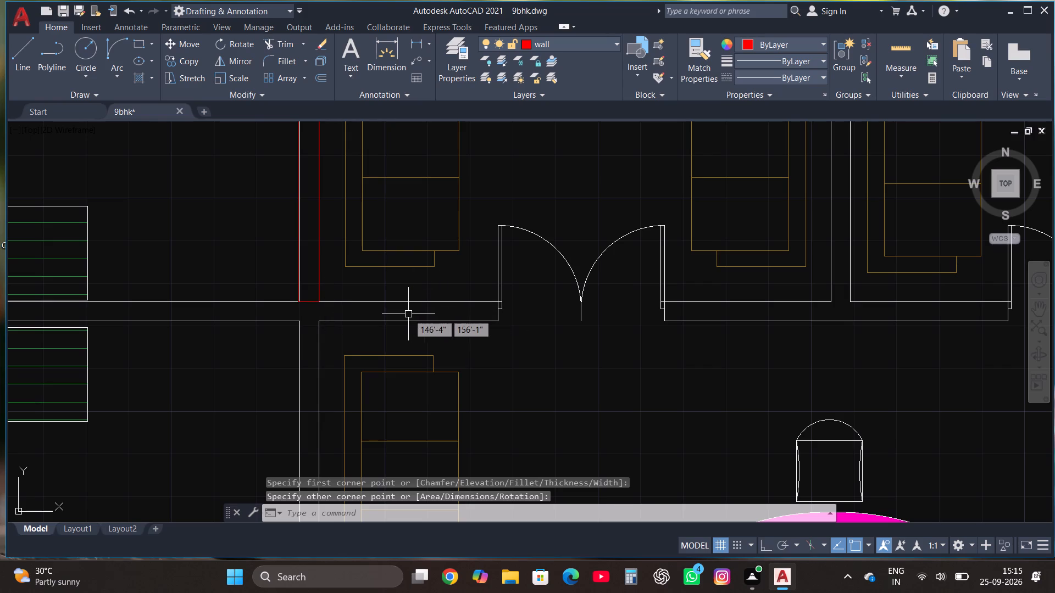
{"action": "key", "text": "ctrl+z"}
Outline the partition between the upper west bedroom and the western dining area with a rectangle, from the door jamb to the cross wall.
{"action": "scroll", "coordinate": [408, 317], "scroll_direction": "down", "scroll_amount": 1}
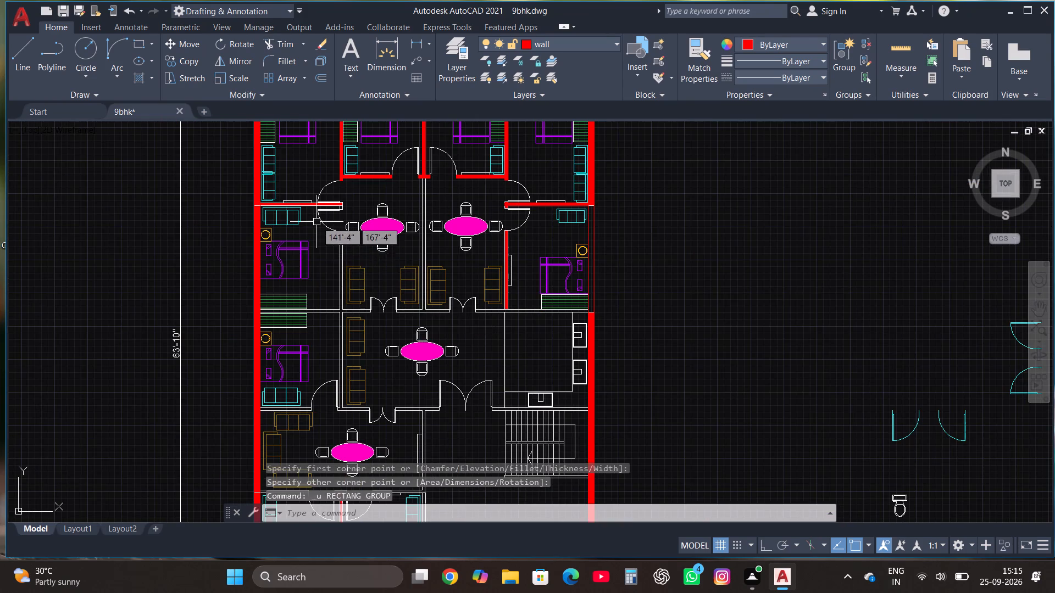
{"action": "scroll", "coordinate": [316, 222], "scroll_direction": "up", "scroll_amount": 2}
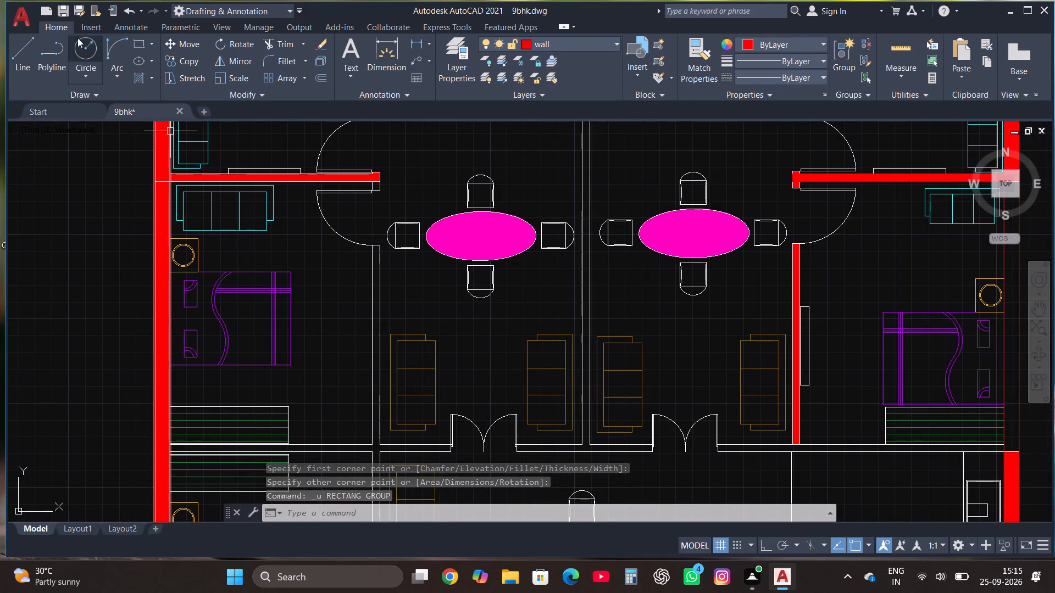
{"action": "left_click", "coordinate": [136, 42]}
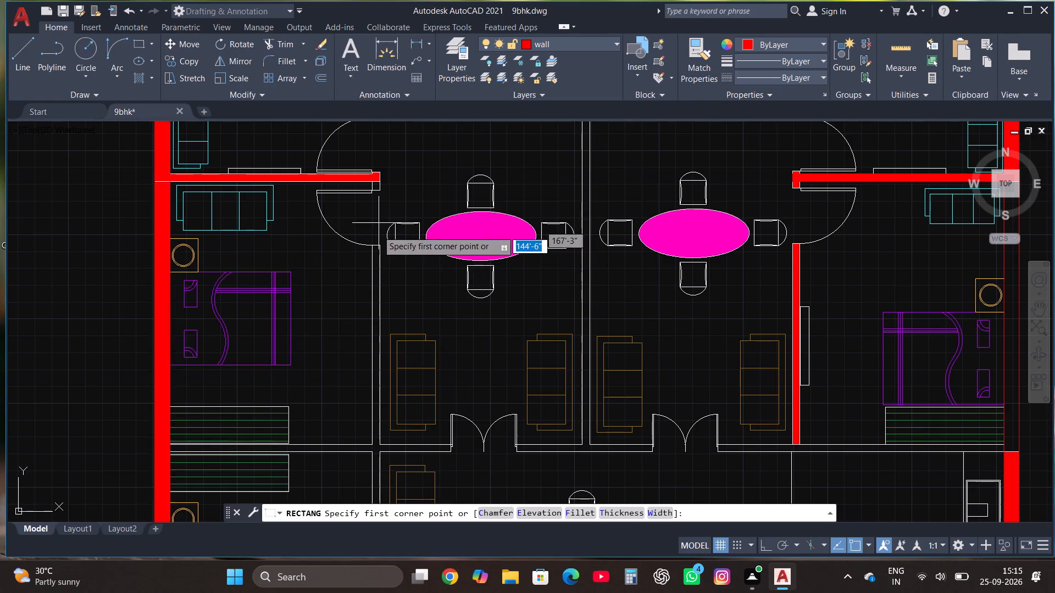
{"action": "scroll", "coordinate": [375, 268], "scroll_direction": "up", "scroll_amount": 2}
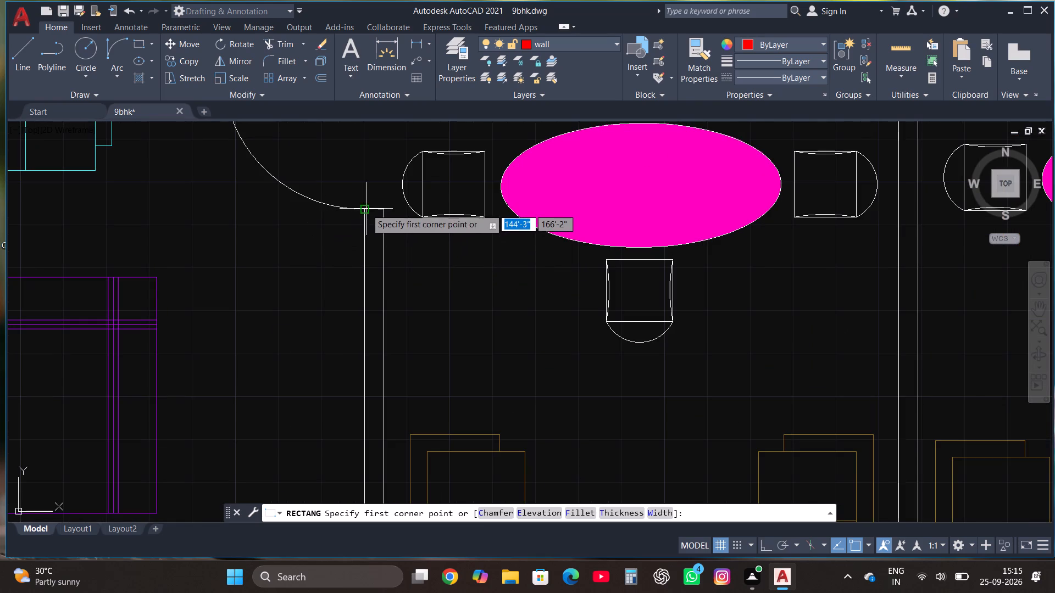
{"action": "left_click", "coordinate": [365, 209]}
{"action": "scroll", "coordinate": [400, 211], "scroll_direction": "down", "scroll_amount": 2}
{"action": "scroll", "coordinate": [397, 419], "scroll_direction": "up", "scroll_amount": 3}
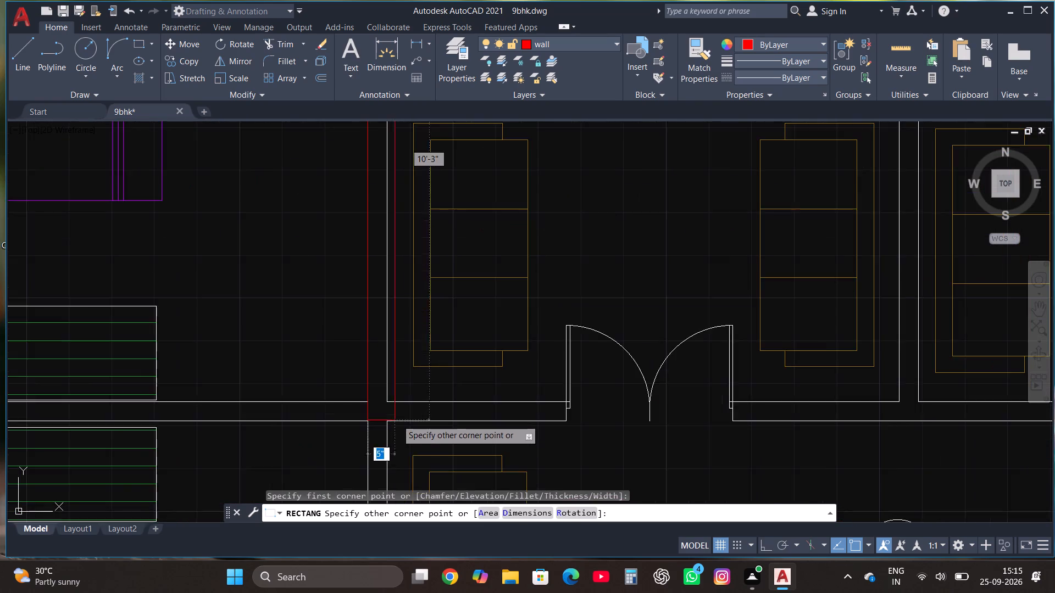
{"action": "left_click", "coordinate": [379, 393]}
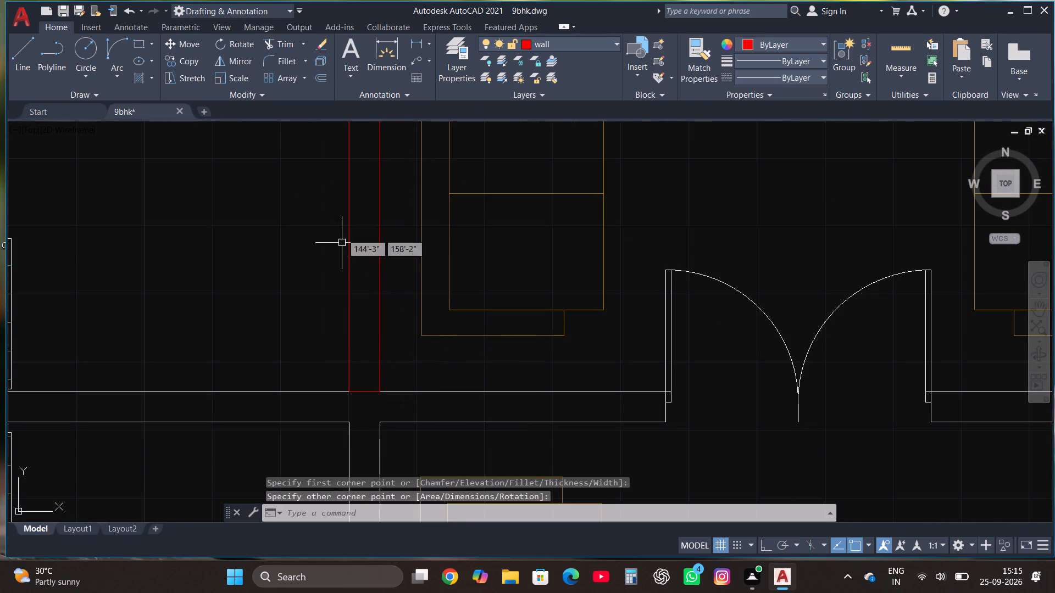
Outline the cross wall between the two west bedrooms with a rectangle about 10' by 5", from the exterior wall to the red-outlined partition.
{"action": "left_click", "coordinate": [140, 43]}
{"action": "scroll", "coordinate": [412, 327], "scroll_direction": "down", "scroll_amount": 1}
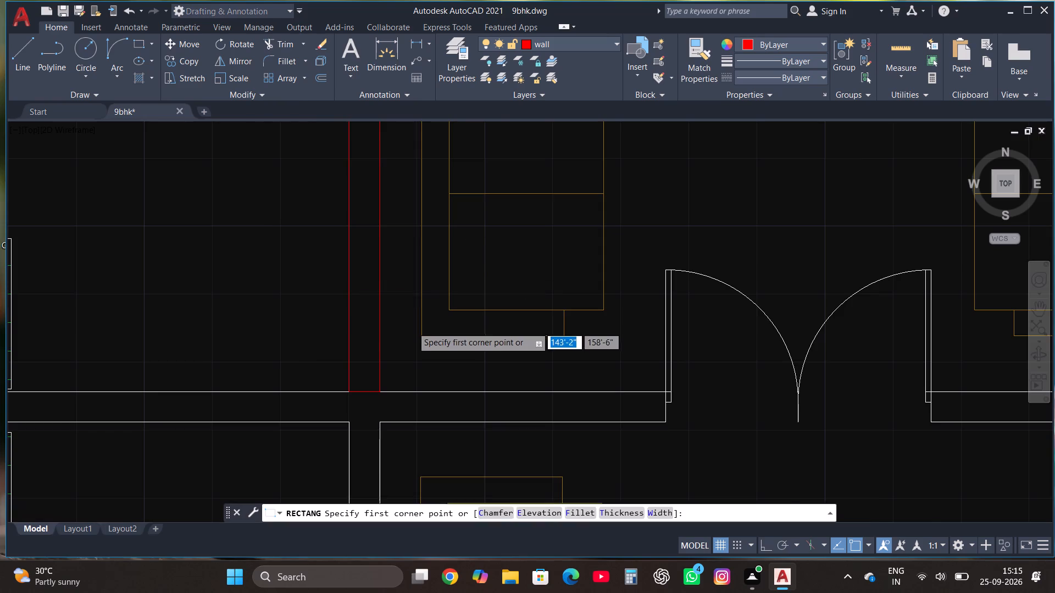
{"action": "scroll", "coordinate": [412, 328], "scroll_direction": "down", "scroll_amount": 1}
{"action": "scroll", "coordinate": [84, 363], "scroll_direction": "up", "scroll_amount": 3}
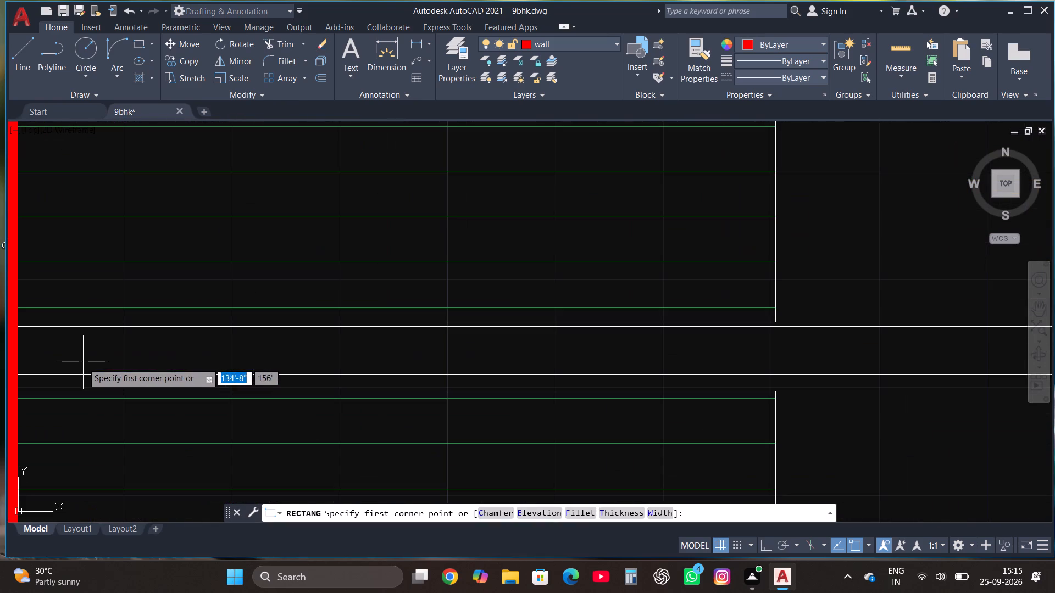
{"action": "left_click", "coordinate": [16, 375]}
{"action": "scroll", "coordinate": [82, 382], "scroll_direction": "down", "scroll_amount": 3}
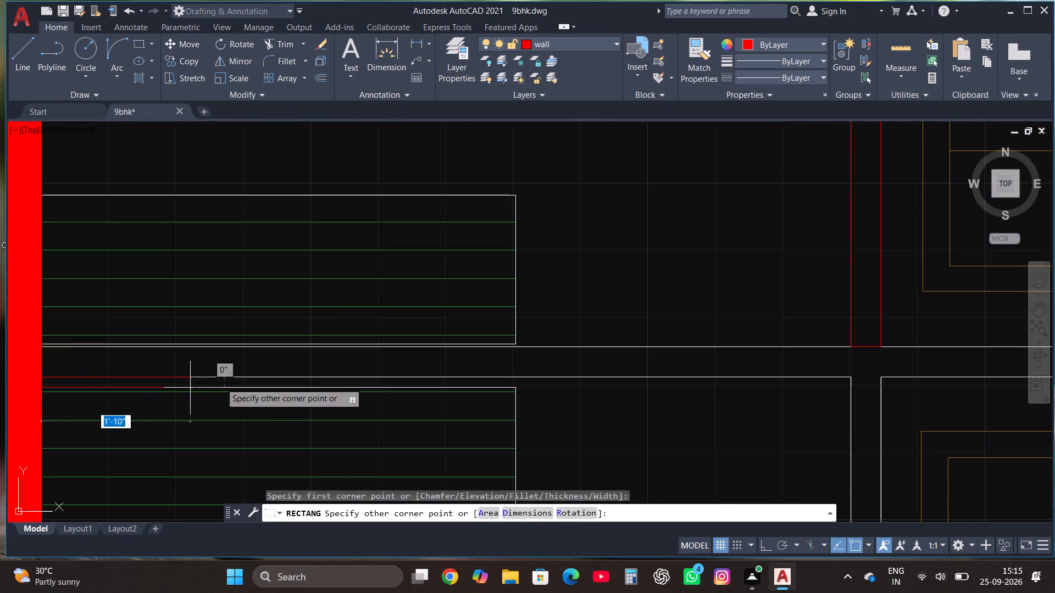
{"action": "scroll", "coordinate": [805, 351], "scroll_direction": "up", "scroll_amount": 3}
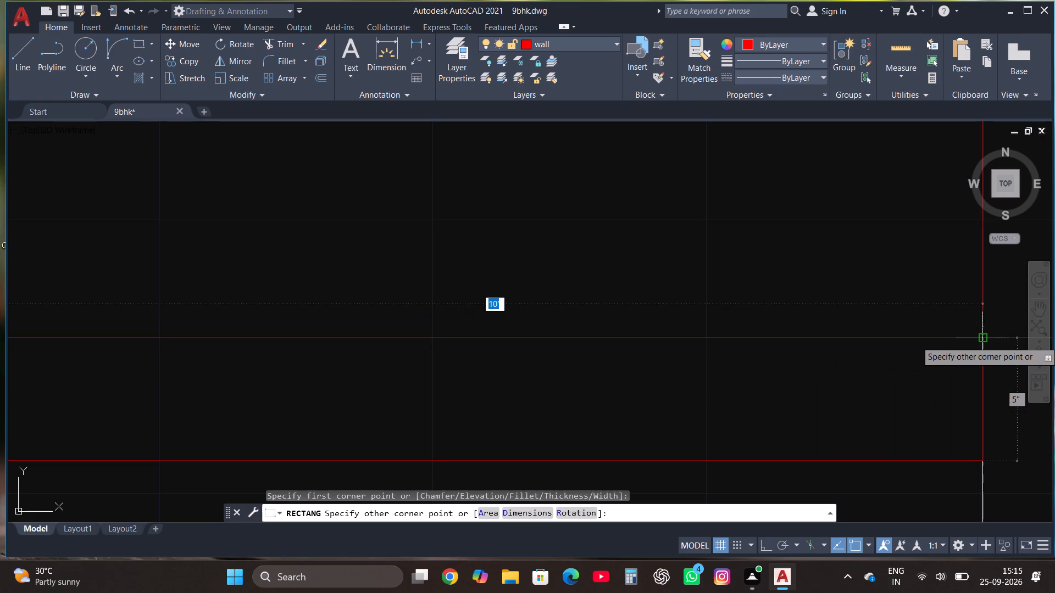
{"action": "left_click", "coordinate": [984, 339]}
{"action": "scroll", "coordinate": [439, 283], "scroll_direction": "down", "scroll_amount": 3}
{"action": "scroll", "coordinate": [337, 271], "scroll_direction": "down", "scroll_amount": 2}
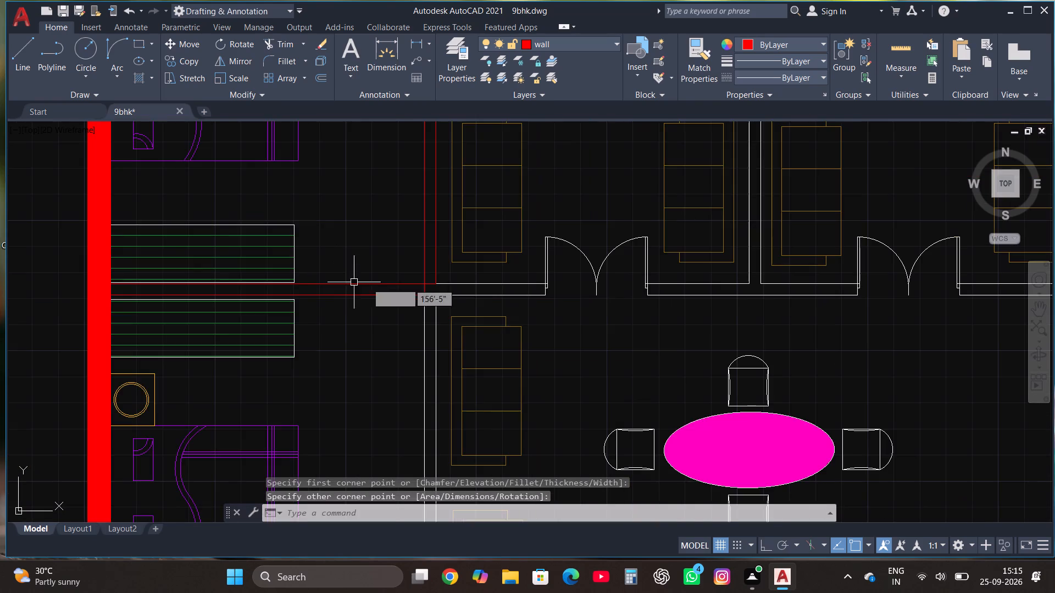
Outline the cross wall from the bedroom partition to the nearest double door with a rectangle about 3'-11" long.
{"action": "scroll", "coordinate": [502, 286], "scroll_direction": "up", "scroll_amount": 1}
{"action": "left_click", "coordinate": [140, 47]}
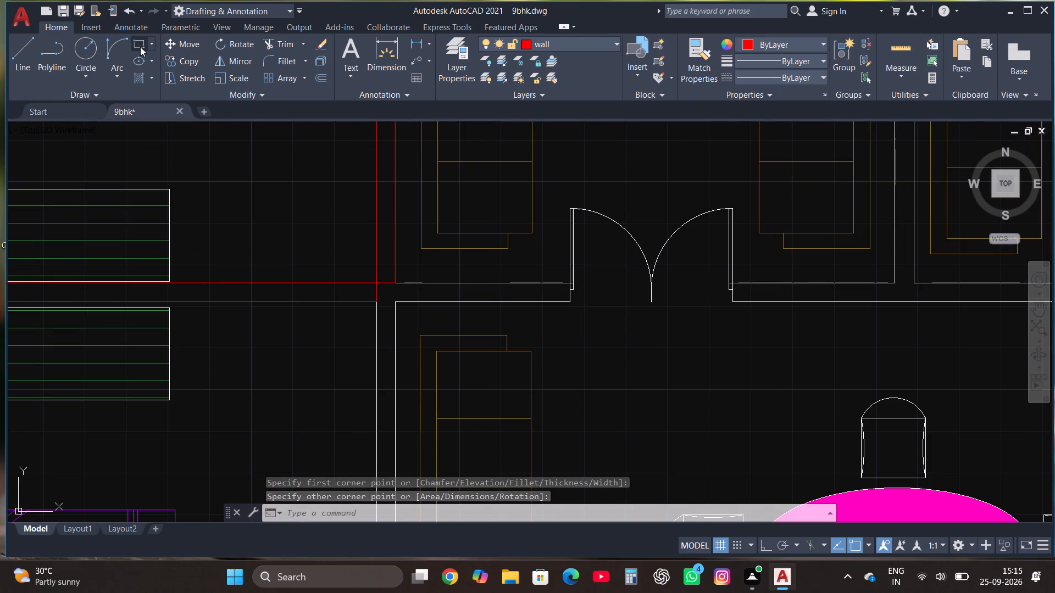
{"action": "left_click", "coordinate": [569, 304]}
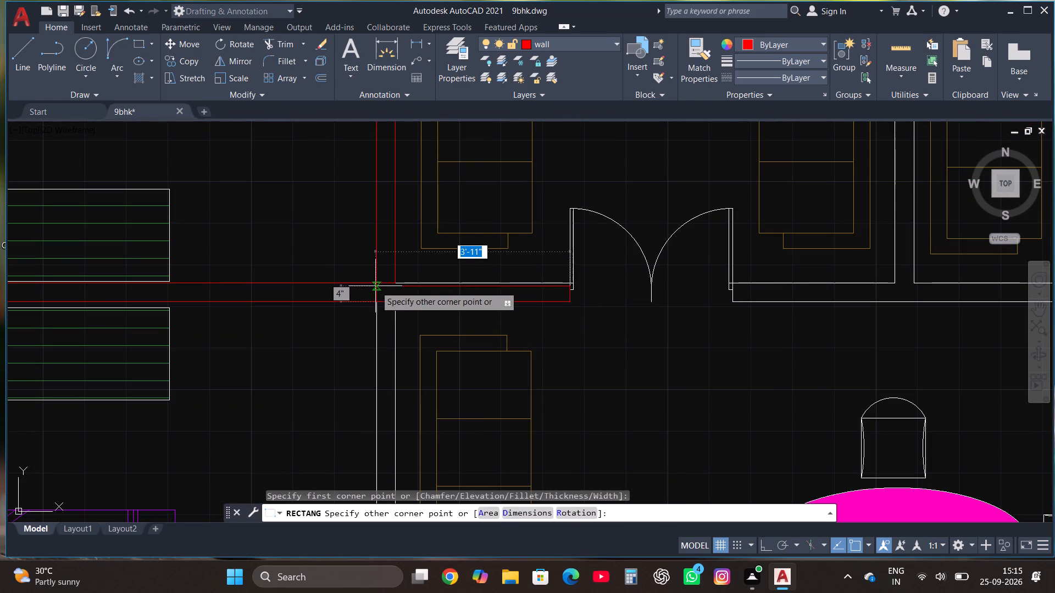
{"action": "left_click", "coordinate": [375, 285]}
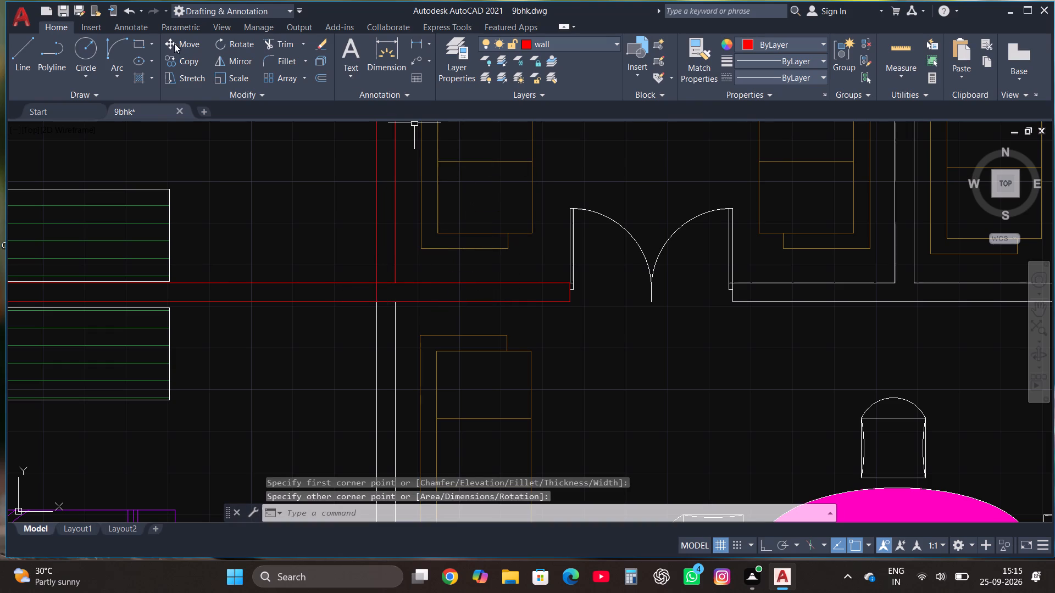
Outline the partition between the lower west bedroom and the adjoining dining area with a rectangle about 12' by 5", between the cross walls.
{"action": "left_click", "coordinate": [136, 43]}
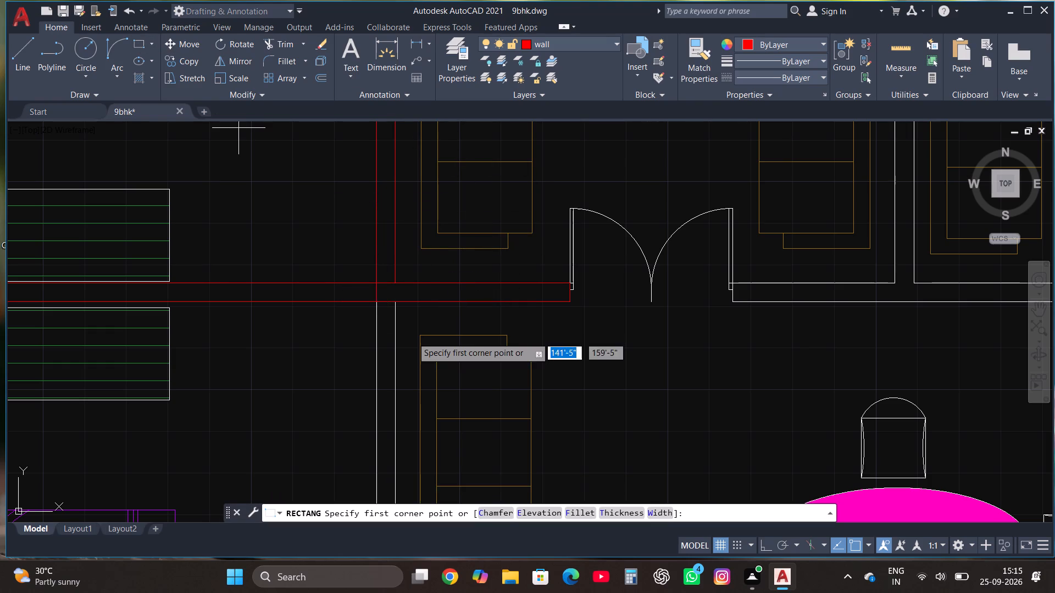
{"action": "left_click", "coordinate": [374, 304]}
{"action": "scroll", "coordinate": [390, 282], "scroll_direction": "down", "scroll_amount": 2}
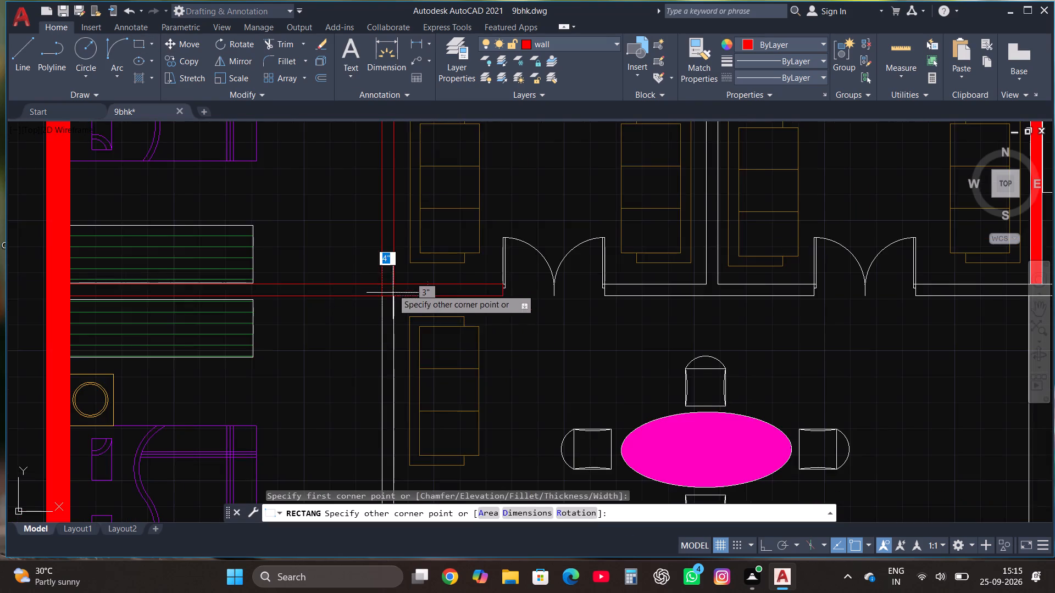
{"action": "scroll", "coordinate": [399, 311], "scroll_direction": "down", "scroll_amount": 3}
{"action": "scroll", "coordinate": [393, 419], "scroll_direction": "up", "scroll_amount": 3}
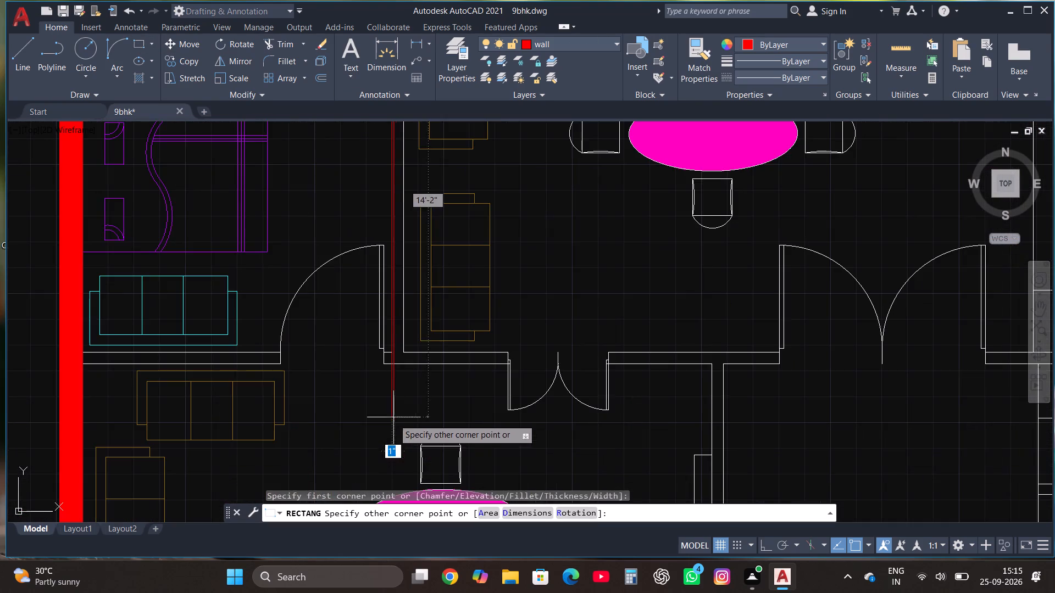
{"action": "scroll", "coordinate": [406, 349], "scroll_direction": "up", "scroll_amount": 3}
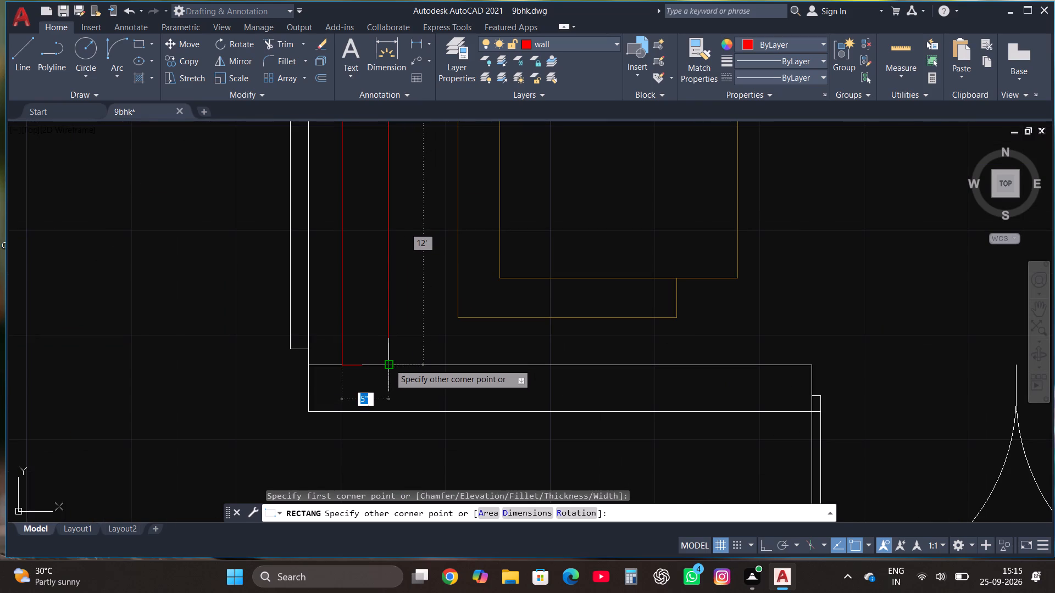
{"action": "left_click", "coordinate": [389, 363]}
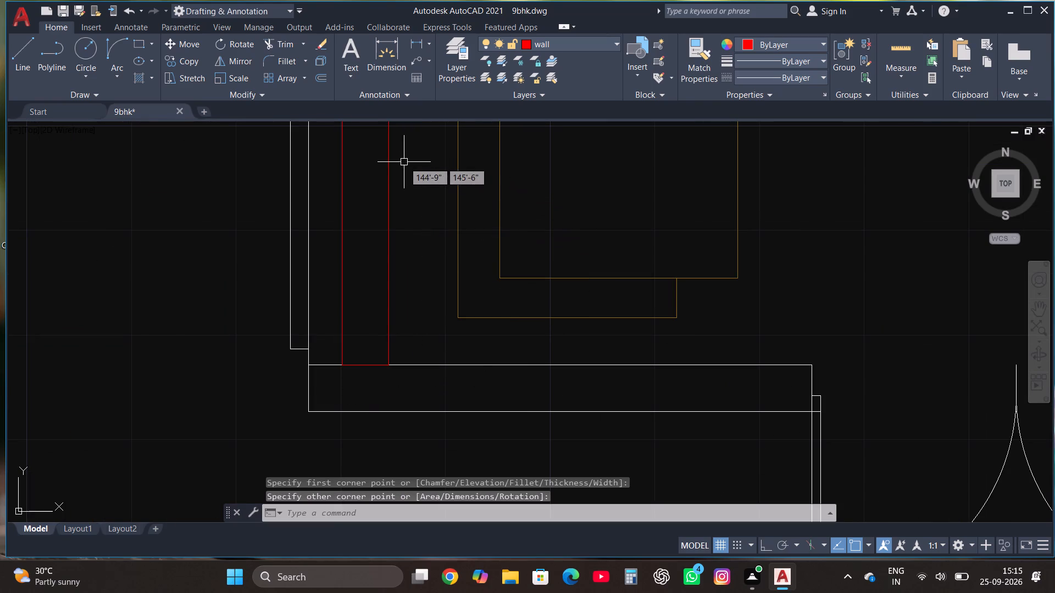
Outline the cross wall below that dining area on both sides of the small double door with rectangles about 4' and 5'-6" long.
{"action": "left_click", "coordinate": [136, 47]}
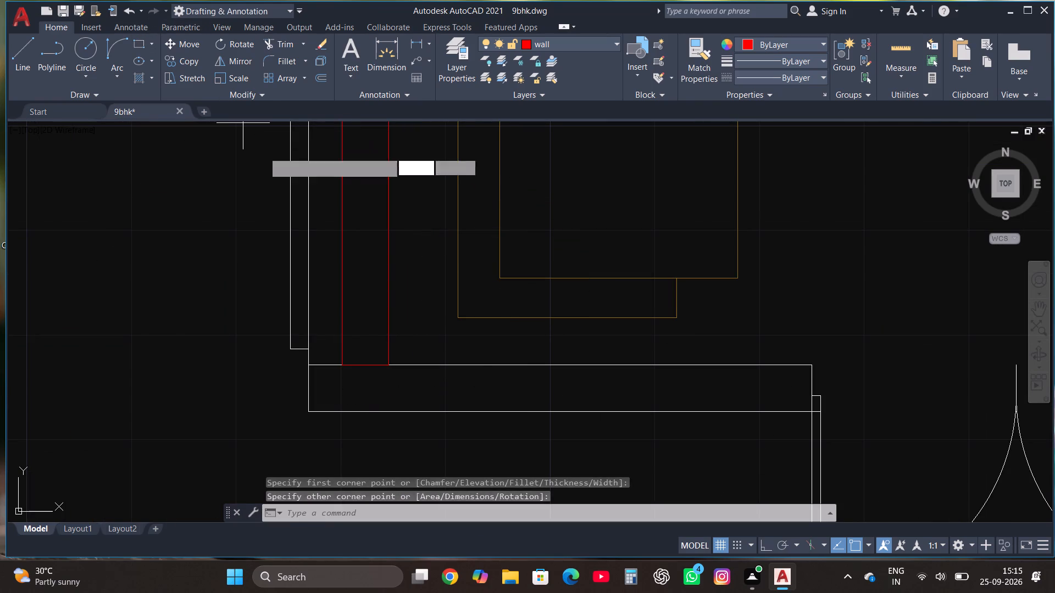
{"action": "left_click", "coordinate": [307, 411]}
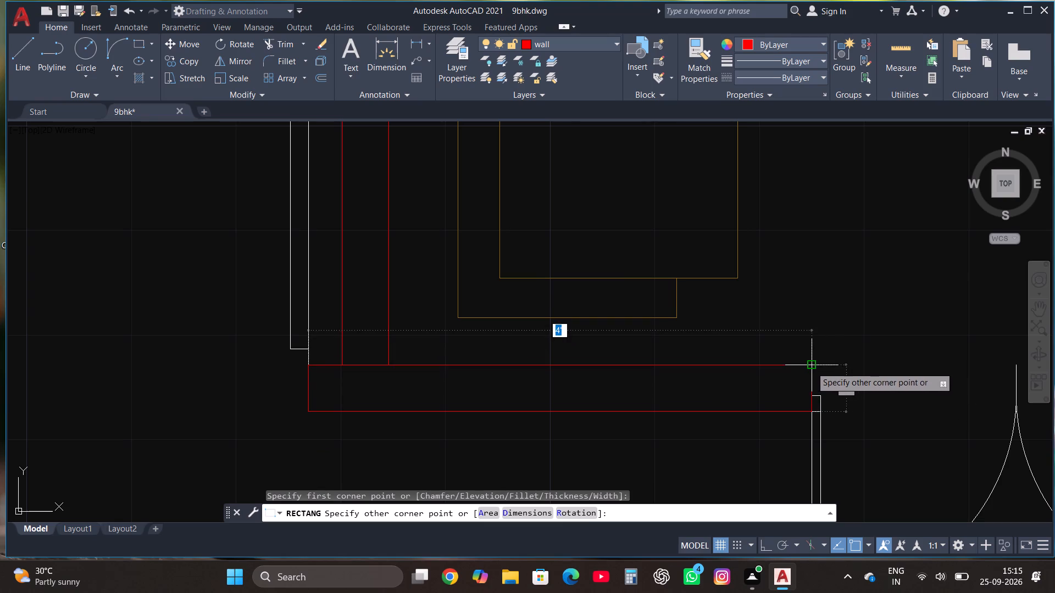
{"action": "left_click", "coordinate": [810, 367]}
{"action": "left_click", "coordinate": [135, 40]}
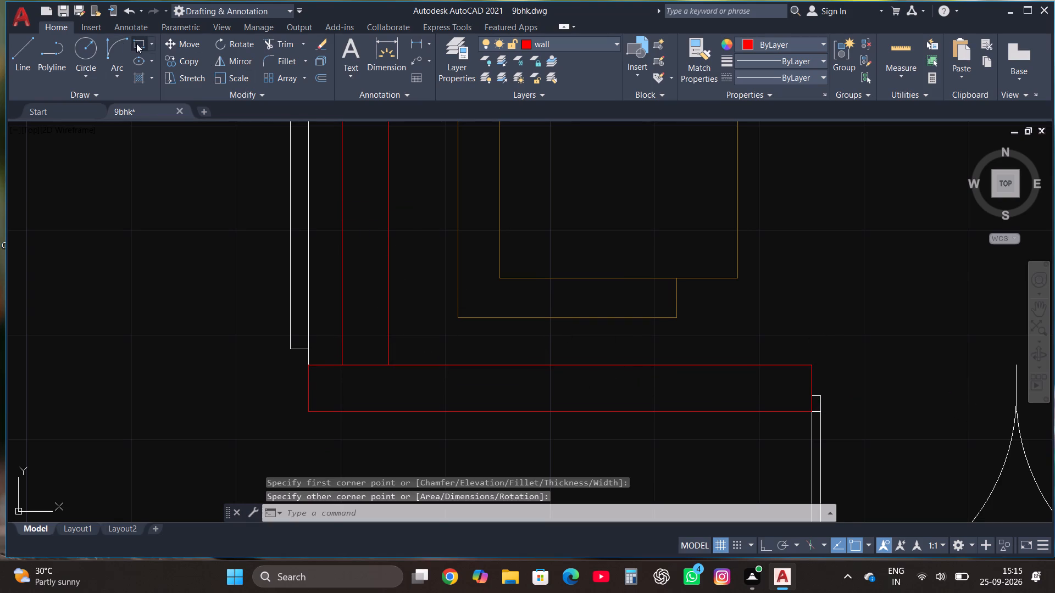
{"action": "scroll", "coordinate": [149, 229], "scroll_direction": "down", "scroll_amount": 4}
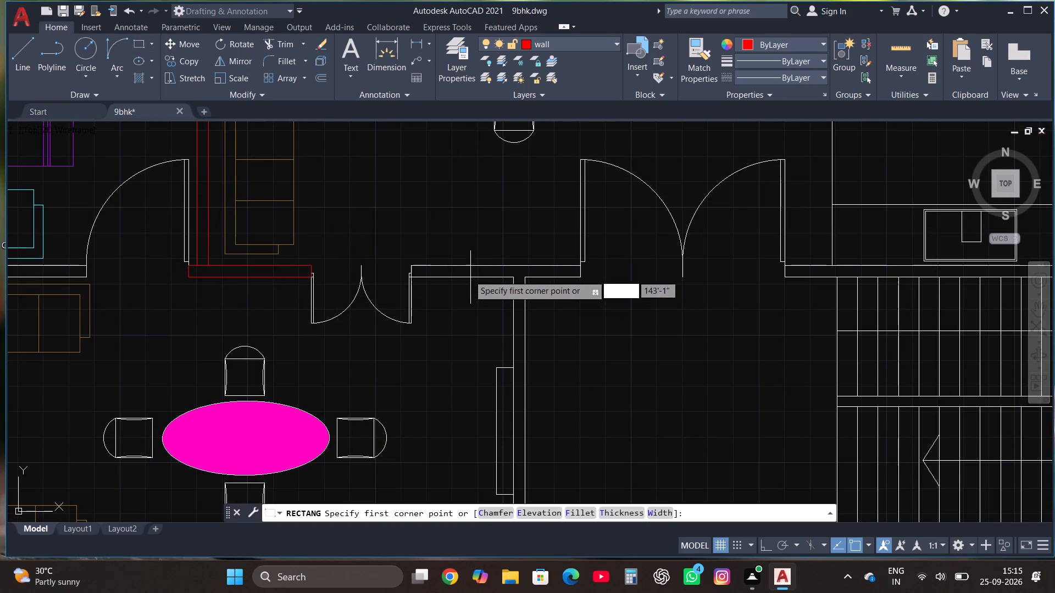
{"action": "scroll", "coordinate": [467, 273], "scroll_direction": "up", "scroll_amount": 1}
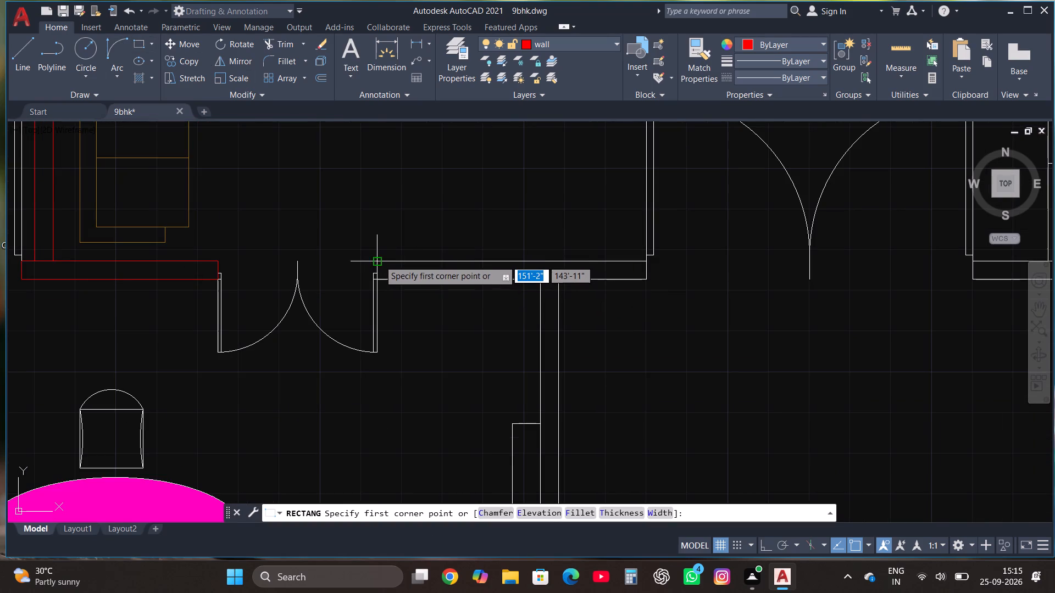
{"action": "left_click", "coordinate": [378, 260]}
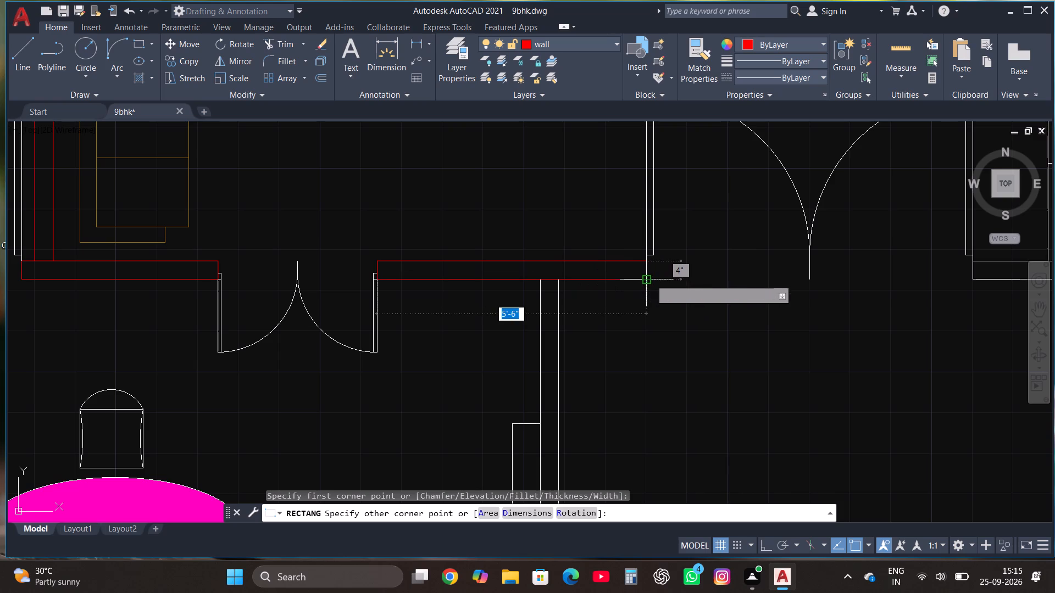
{"action": "left_click", "coordinate": [650, 279]}
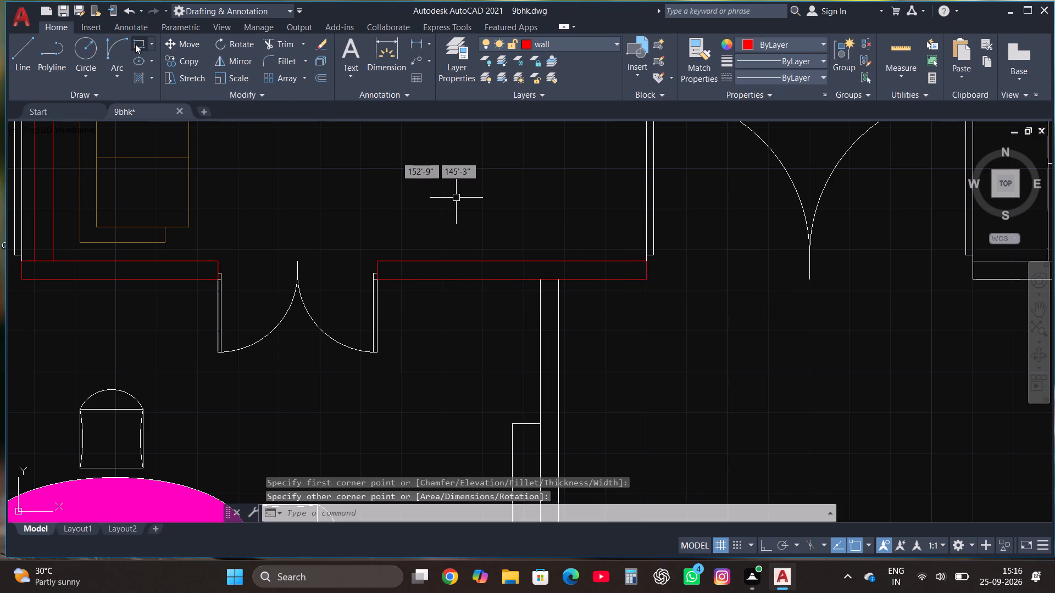
Outline the east wall of the southwest dining area with a rectangle from the upper cross wall to the bedroom cross wall.
{"action": "left_click", "coordinate": [135, 43]}
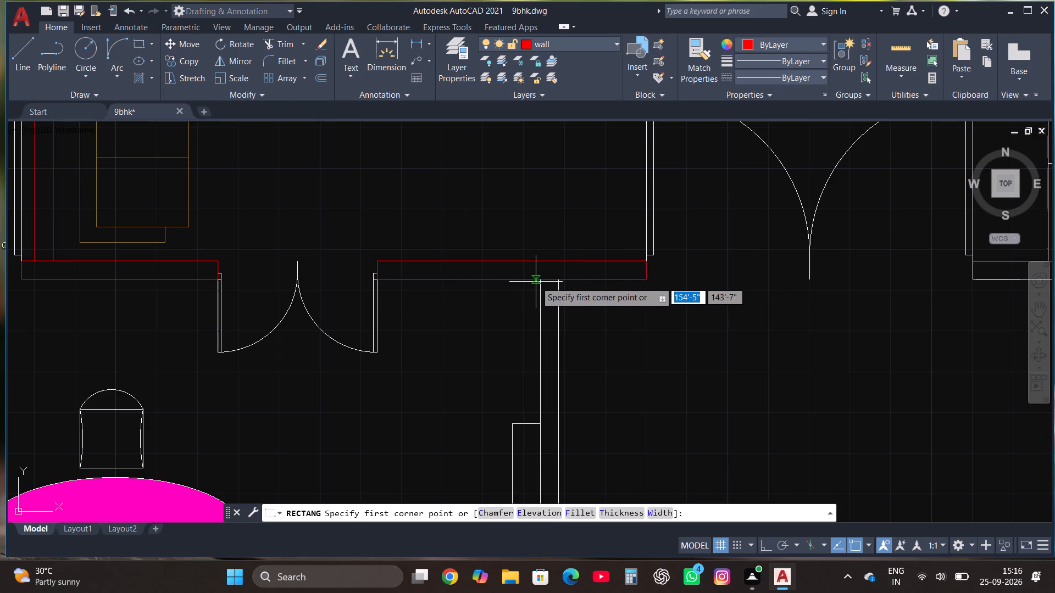
{"action": "left_click", "coordinate": [541, 281]}
{"action": "scroll", "coordinate": [541, 281], "scroll_direction": "down", "scroll_amount": 3}
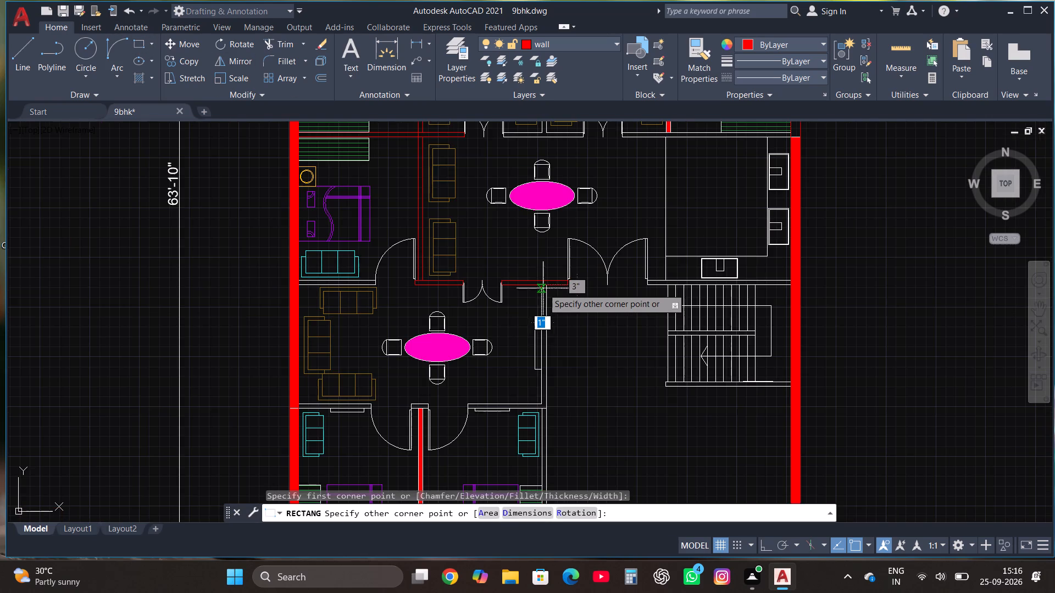
{"action": "scroll", "coordinate": [541, 398], "scroll_direction": "up", "scroll_amount": 3}
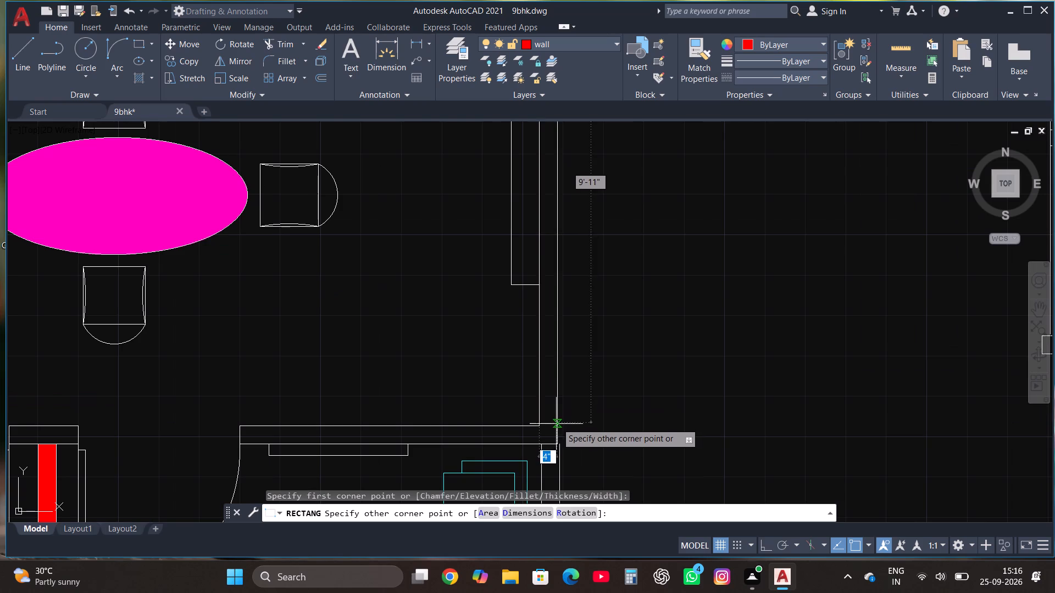
{"action": "left_click", "coordinate": [558, 441]}
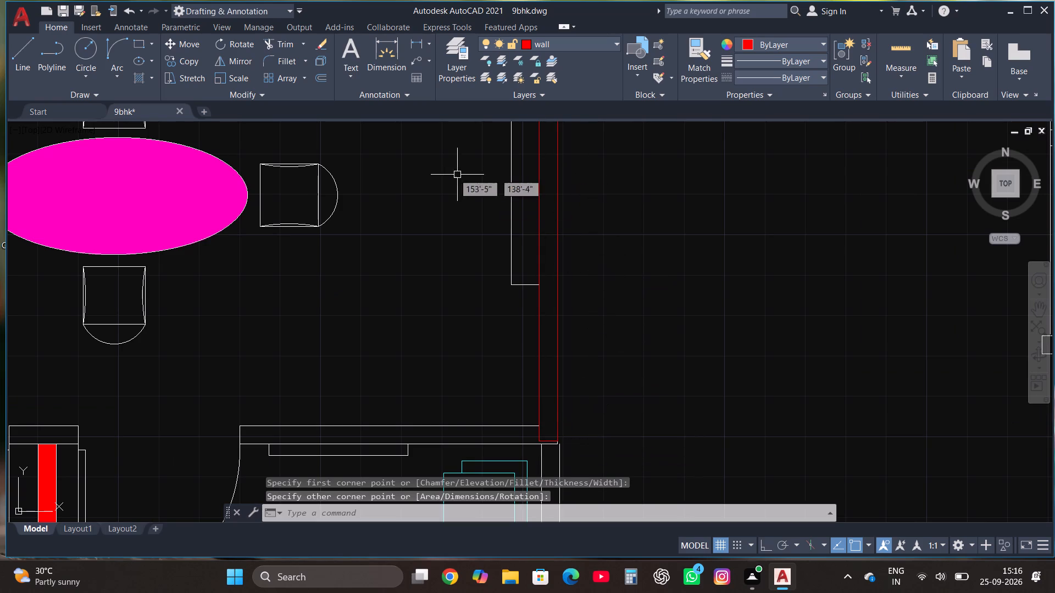
Stretch the bottom edge of the east wall rectangle down to the lower line of the bedroom cross wall.
{"action": "scroll", "coordinate": [549, 446], "scroll_direction": "up", "scroll_amount": 3}
{"action": "left_click", "coordinate": [548, 427]}
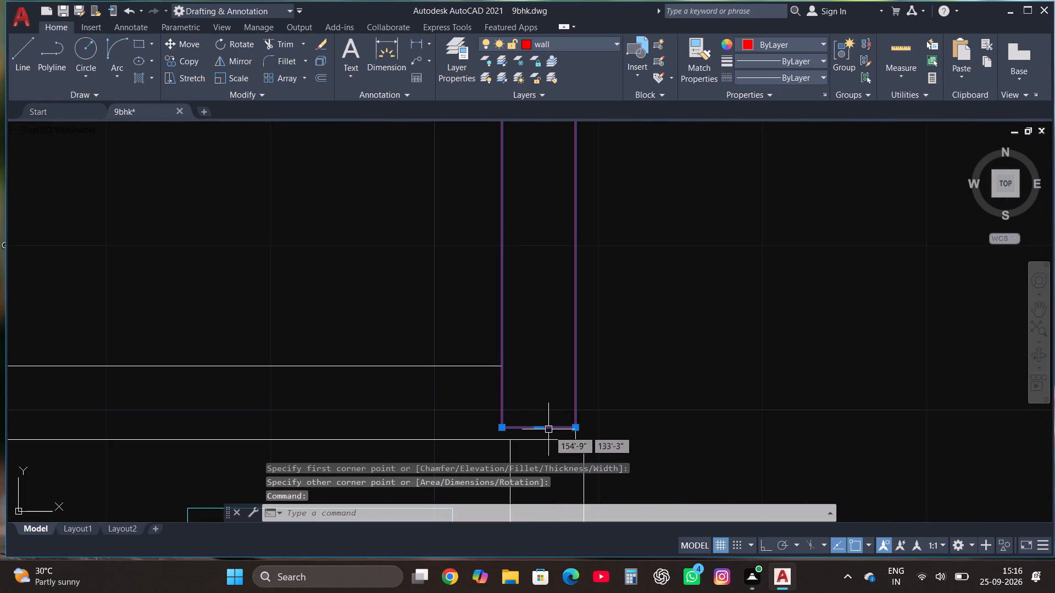
{"action": "left_click", "coordinate": [538, 430]}
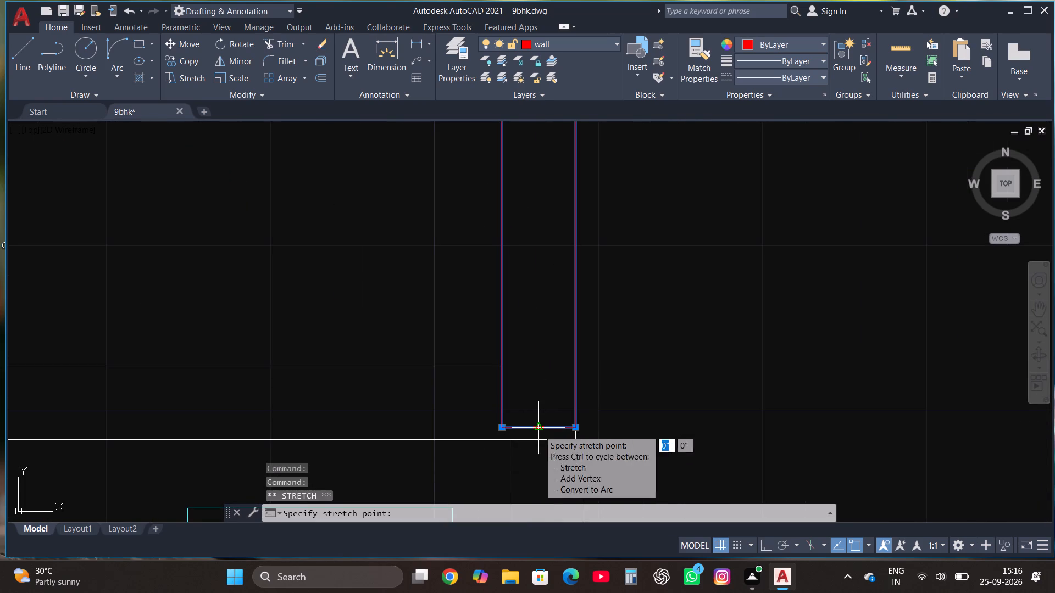
{"action": "key", "text": "F8"}
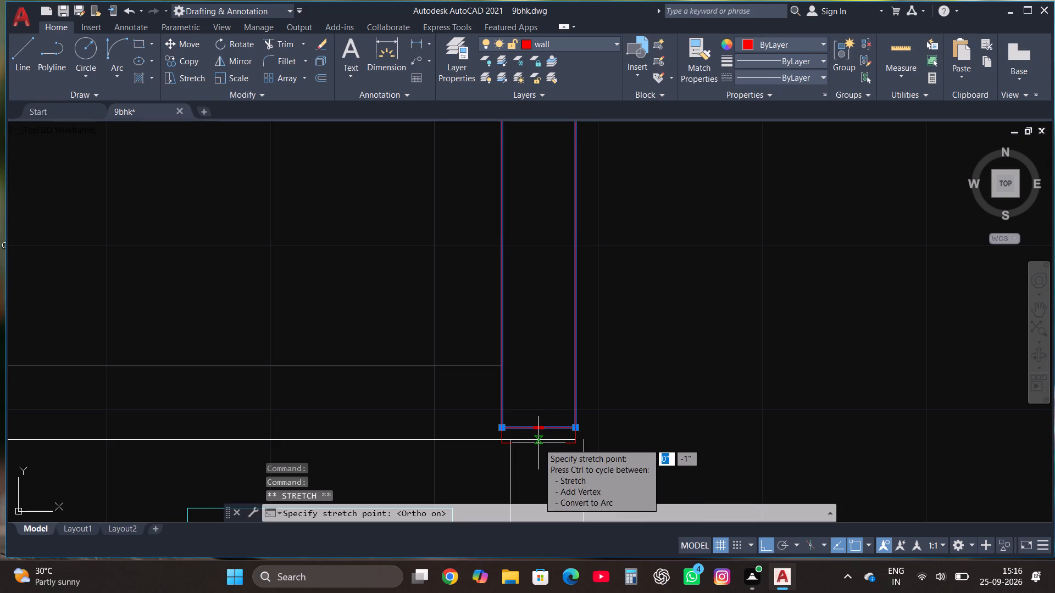
{"action": "scroll", "coordinate": [538, 440], "scroll_direction": "up", "scroll_amount": 1}
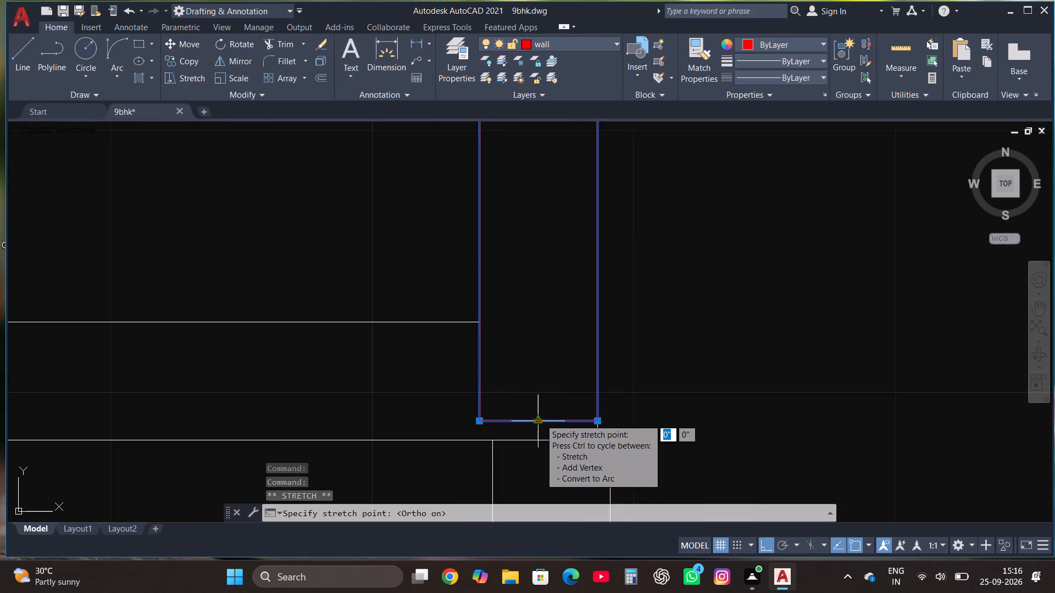
{"action": "key", "text": "F8"}
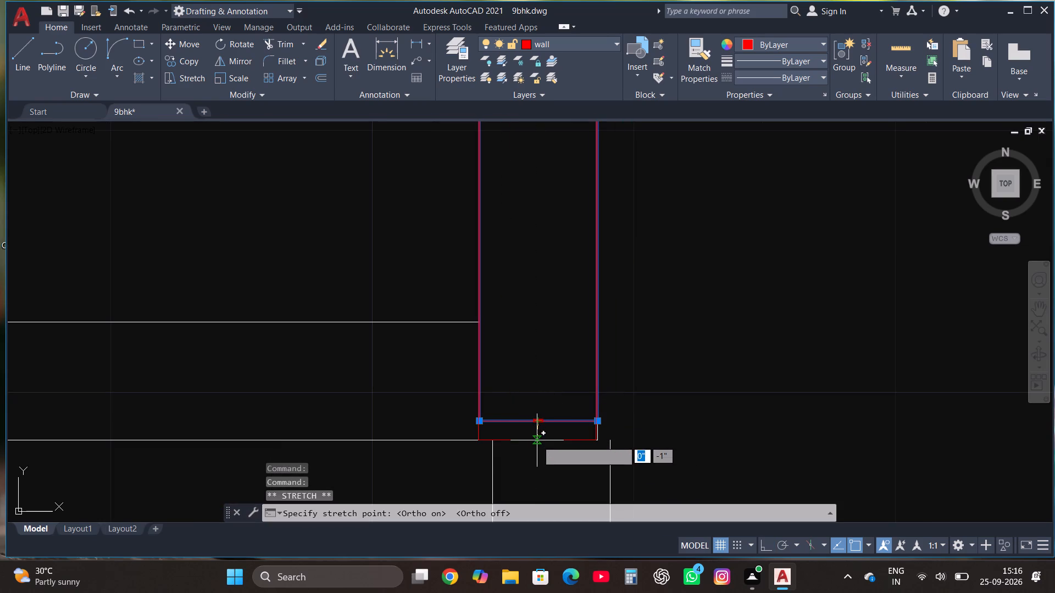
{"action": "left_click", "coordinate": [538, 440]}
{"action": "scroll", "coordinate": [567, 369], "scroll_direction": "down", "scroll_amount": 3}
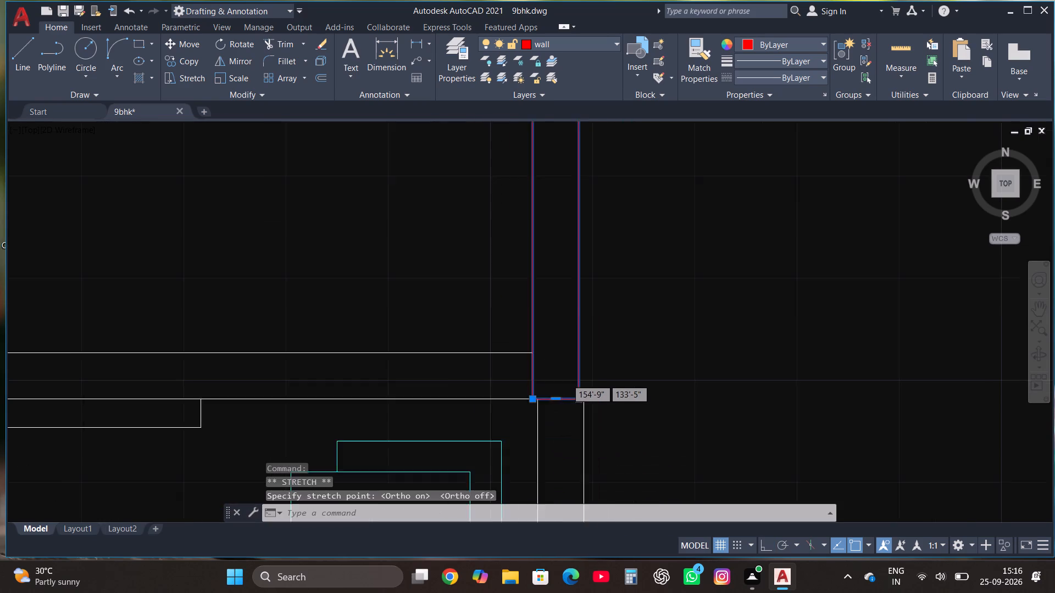
{"action": "key", "text": "Escape"}
Outline the cross wall south of the dining area with a rectangle about 6'-1" by 5", from the west exterior wall to the bedroom door.
{"action": "scroll", "coordinate": [573, 445], "scroll_direction": "down", "scroll_amount": 1}
{"action": "scroll", "coordinate": [729, 259], "scroll_direction": "down", "scroll_amount": 2}
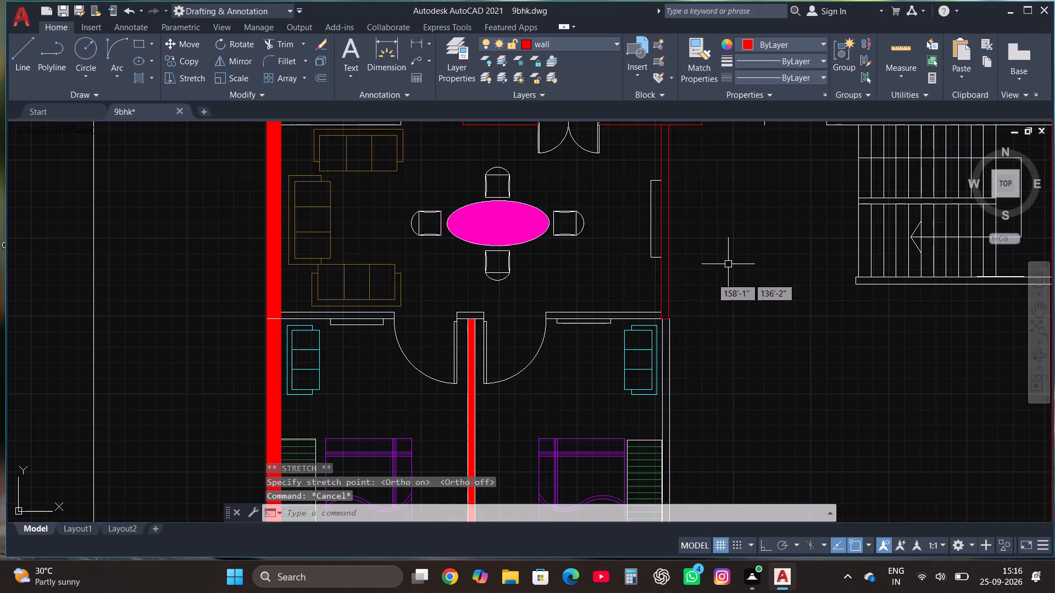
{"action": "scroll", "coordinate": [525, 288], "scroll_direction": "up", "scroll_amount": 1}
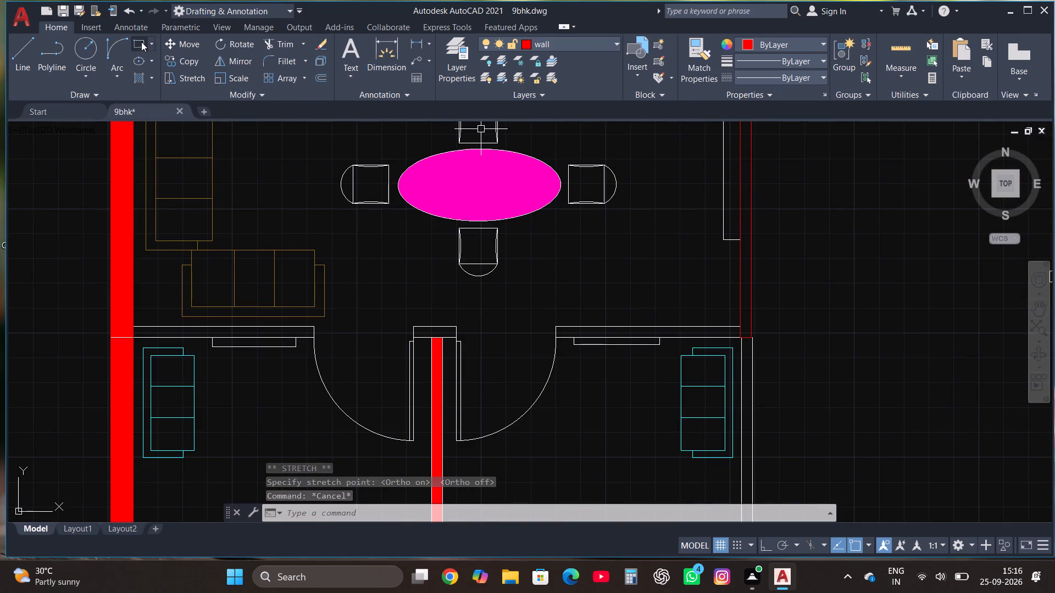
{"action": "left_click", "coordinate": [141, 42]}
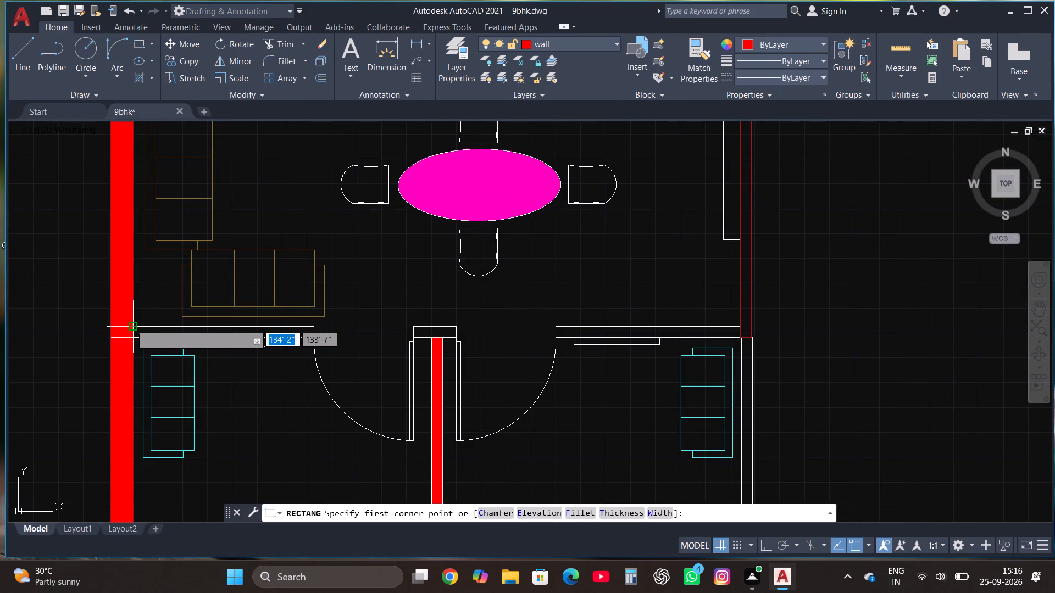
{"action": "left_click", "coordinate": [130, 323]}
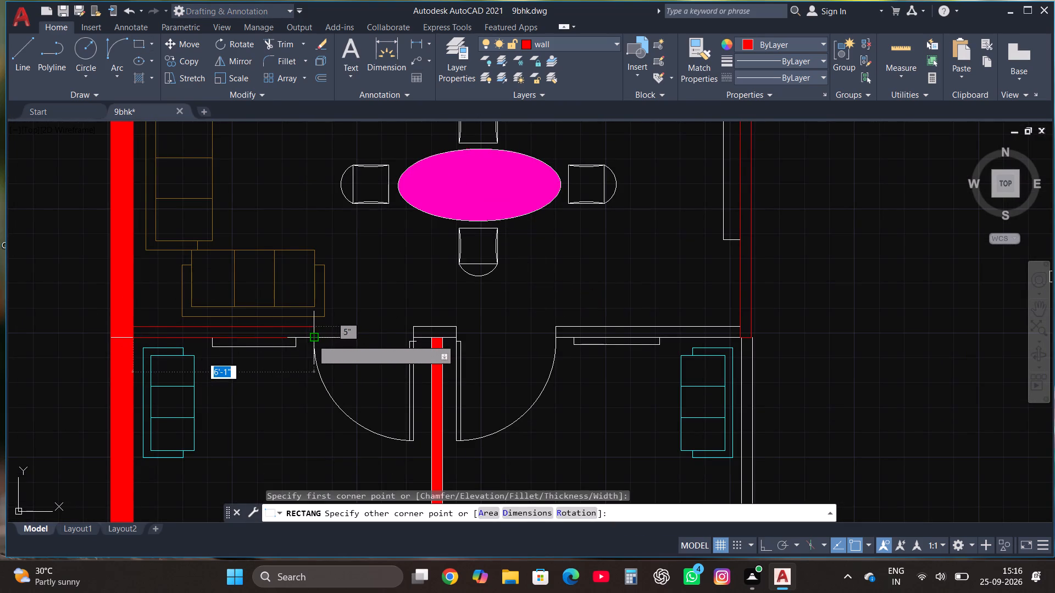
{"action": "left_click", "coordinate": [312, 339]}
Outline the rest of the cross wall south of the dining area with two rectangles: between the bedroom doors, and from the east door to the east wall.
{"action": "left_click", "coordinate": [137, 41]}
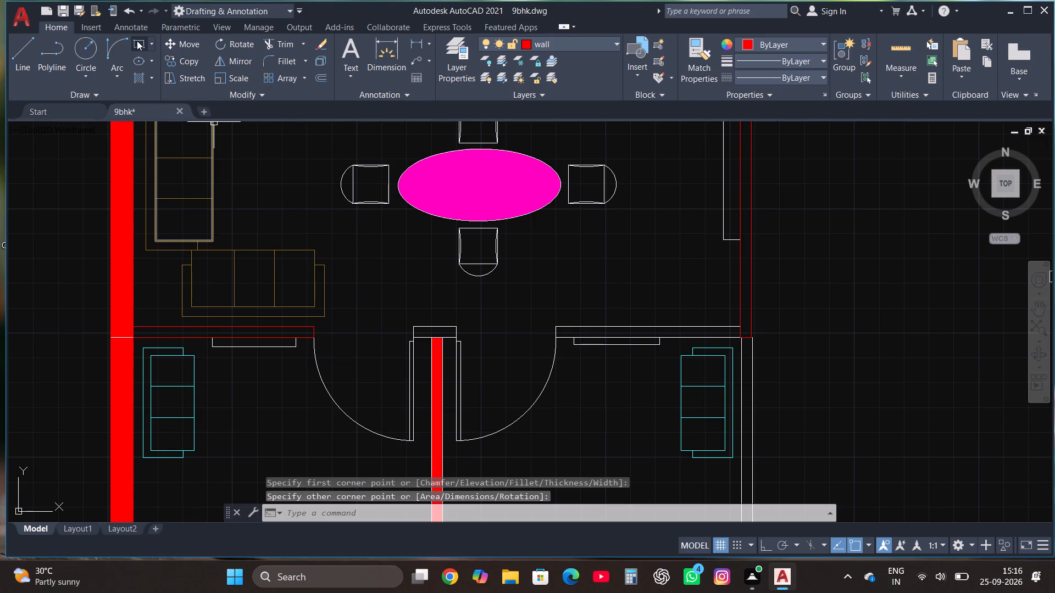
{"action": "scroll", "coordinate": [411, 338], "scroll_direction": "up", "scroll_amount": 3}
{"action": "left_click", "coordinate": [413, 343]}
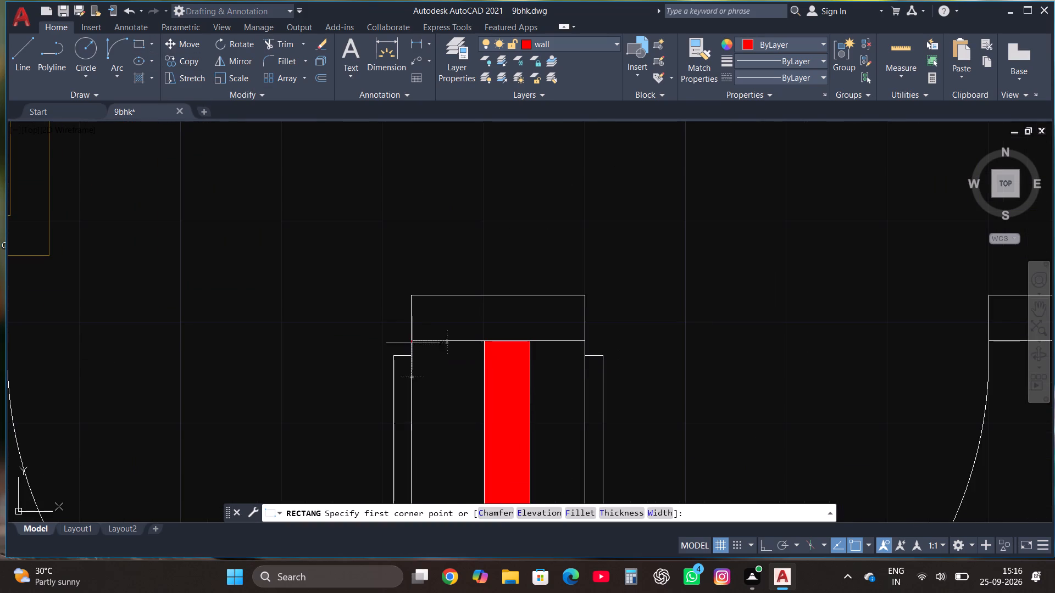
{"action": "left_click", "coordinate": [586, 294]}
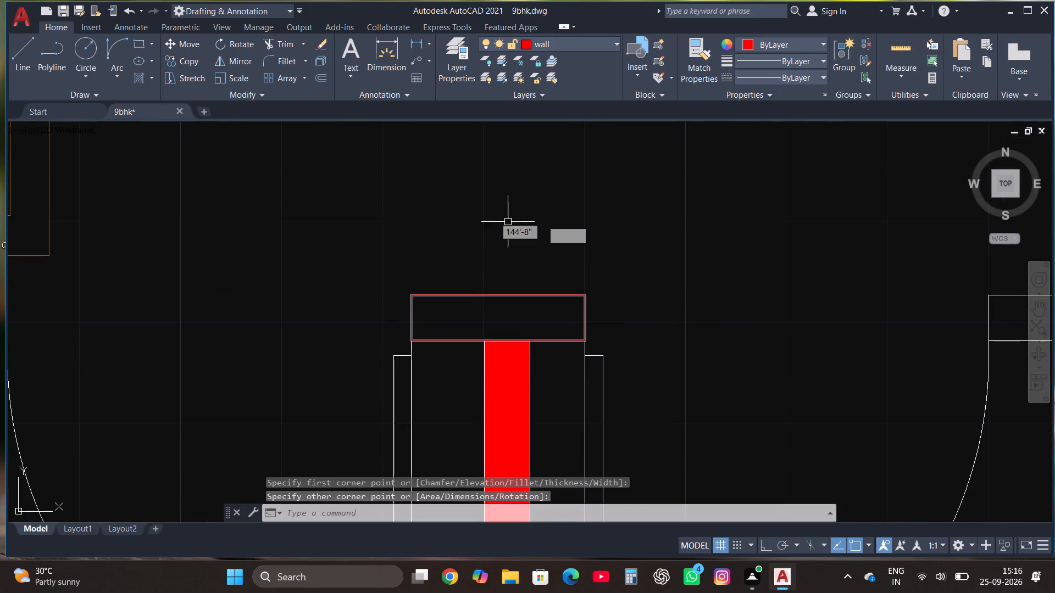
{"action": "left_click", "coordinate": [139, 43]}
{"action": "scroll", "coordinate": [142, 186], "scroll_direction": "down", "scroll_amount": 2}
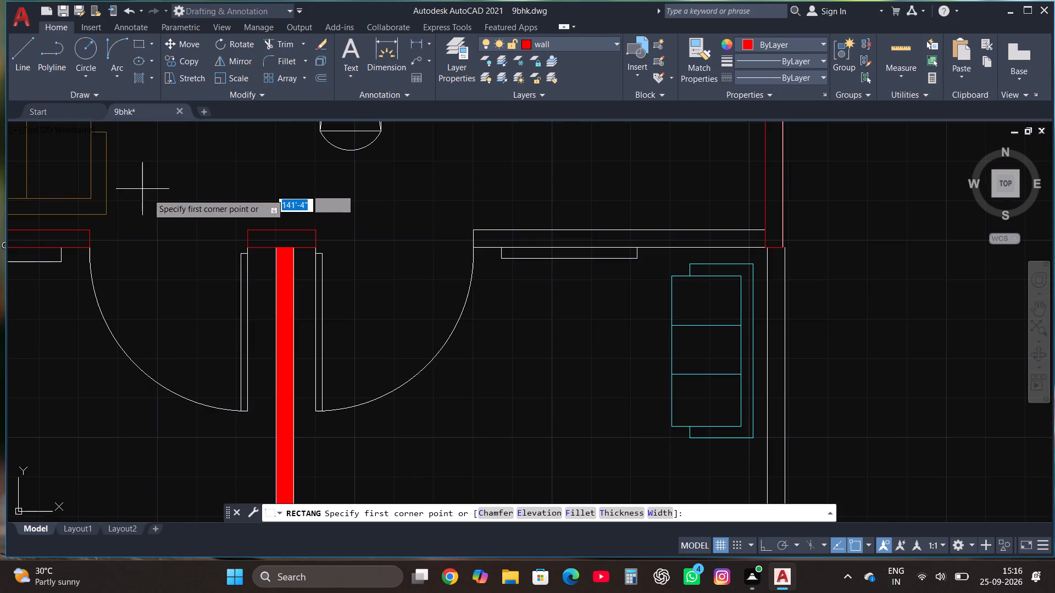
{"action": "scroll", "coordinate": [456, 236], "scroll_direction": "up", "scroll_amount": 1}
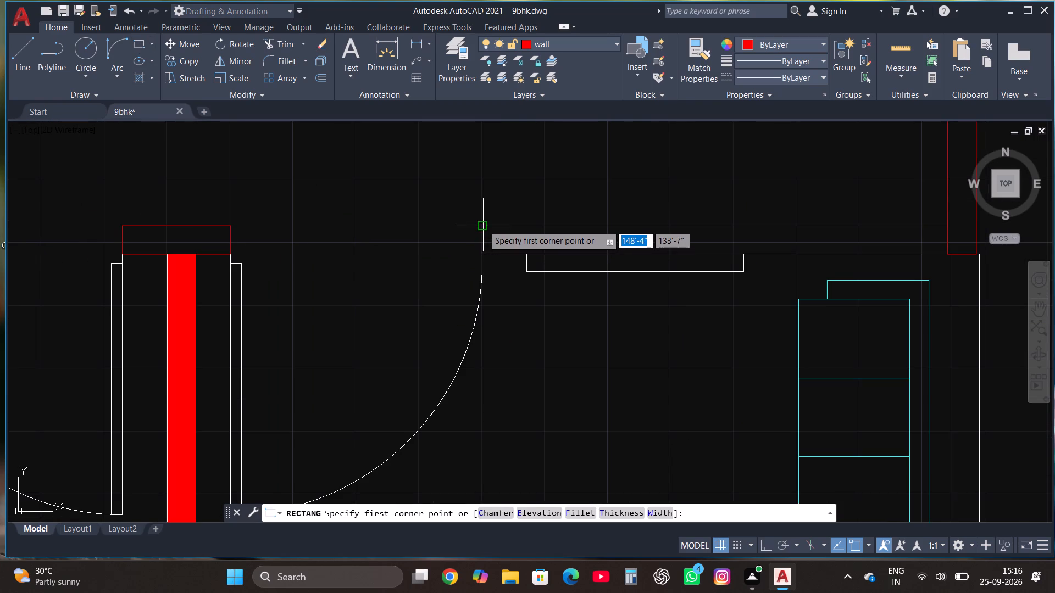
{"action": "left_click", "coordinate": [483, 225]}
{"action": "scroll", "coordinate": [484, 226], "scroll_direction": "down", "scroll_amount": 2}
{"action": "scroll", "coordinate": [658, 233], "scroll_direction": "up", "scroll_amount": 2}
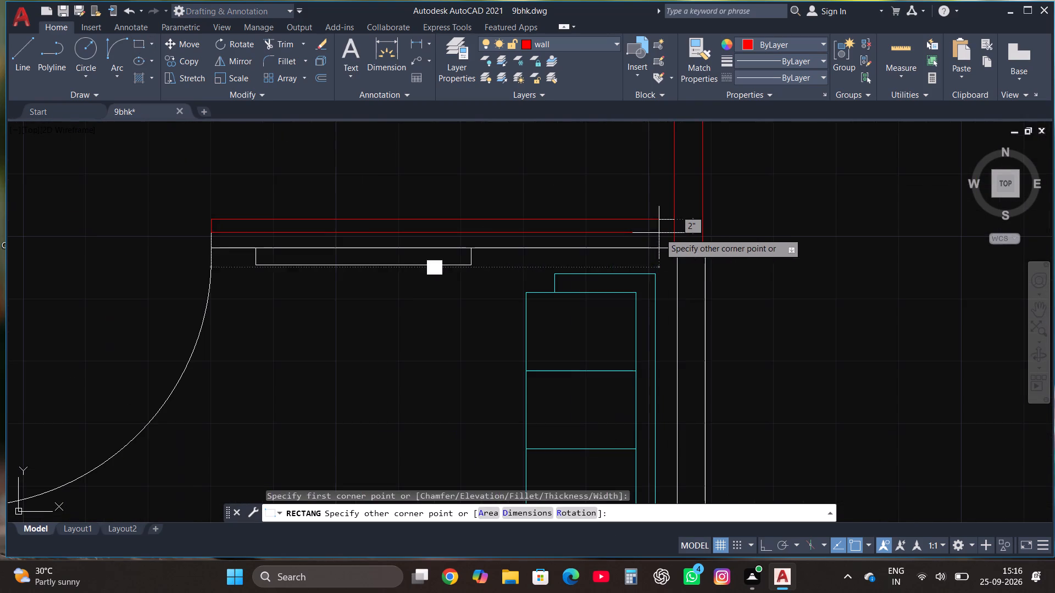
{"action": "left_click", "coordinate": [678, 251]}
Outline the eastern bedroom's east wall with a rectangle about 5" by 12'-4", from the cross wall to the south exterior wall.
{"action": "scroll", "coordinate": [348, 300], "scroll_direction": "down", "scroll_amount": 3}
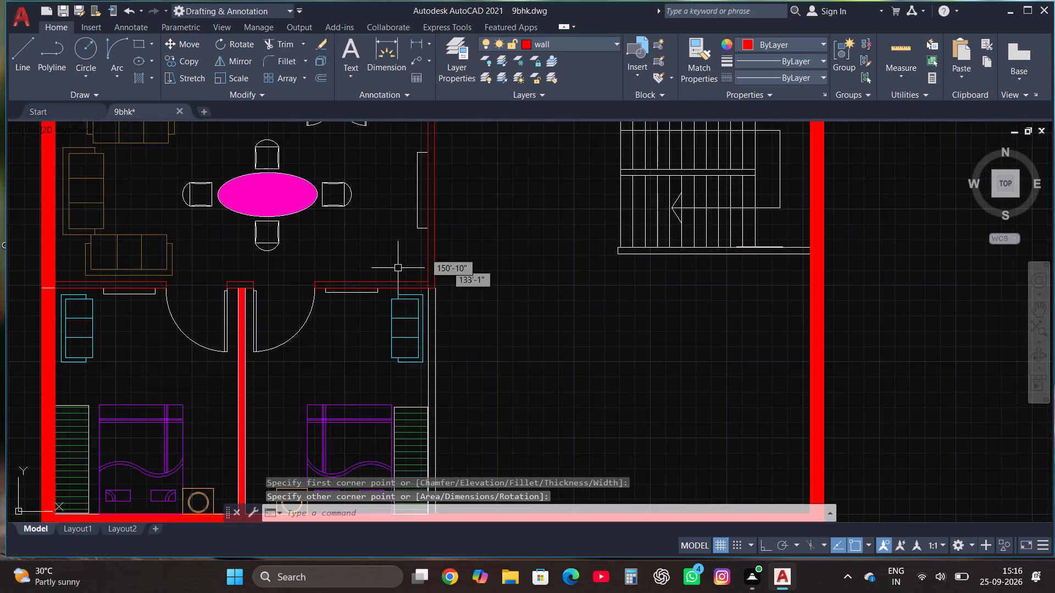
{"action": "scroll", "coordinate": [444, 228], "scroll_direction": "down", "scroll_amount": 2}
{"action": "scroll", "coordinate": [446, 254], "scroll_direction": "up", "scroll_amount": 3}
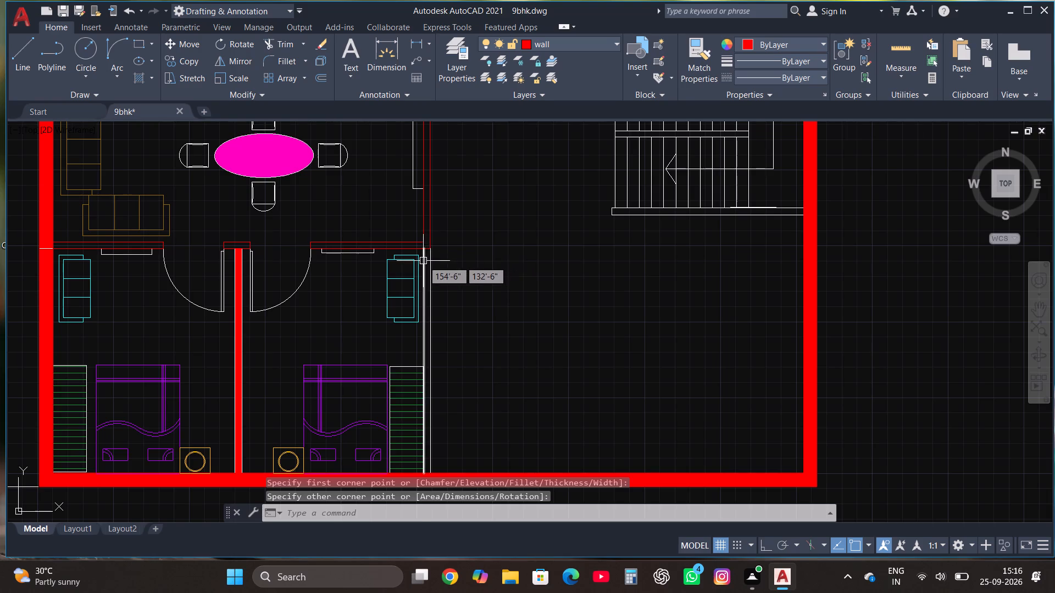
{"action": "left_click", "coordinate": [137, 42]}
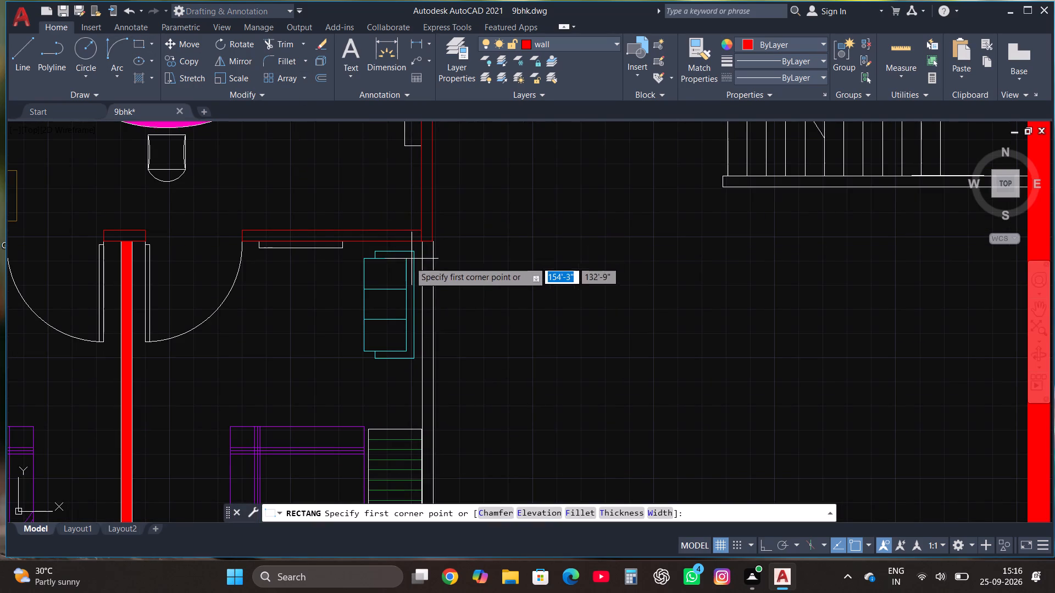
{"action": "left_click", "coordinate": [422, 243]}
{"action": "scroll", "coordinate": [427, 236], "scroll_direction": "down", "scroll_amount": 3}
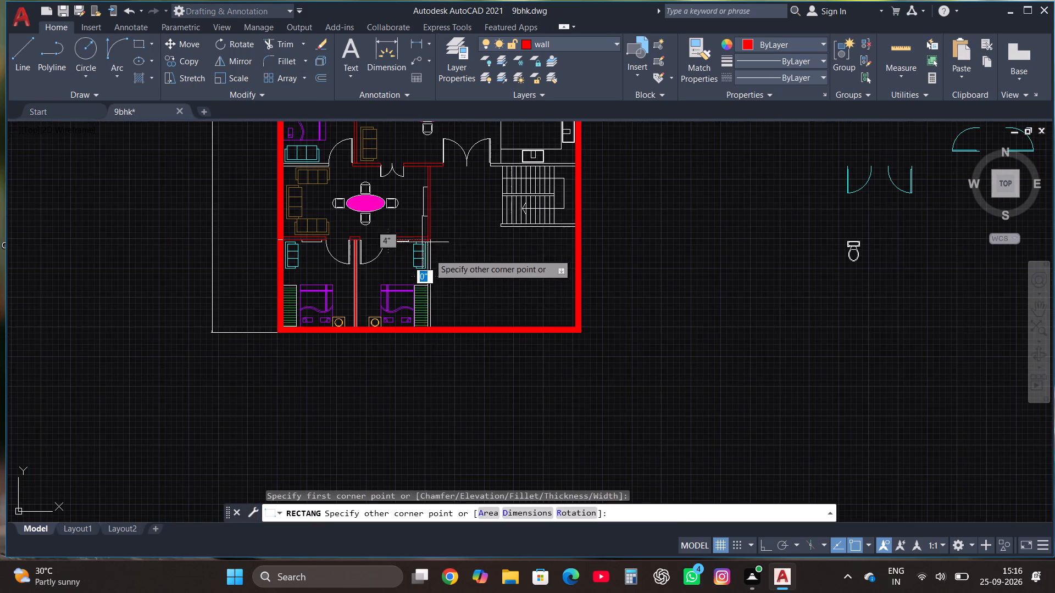
{"action": "scroll", "coordinate": [429, 320], "scroll_direction": "up", "scroll_amount": 5}
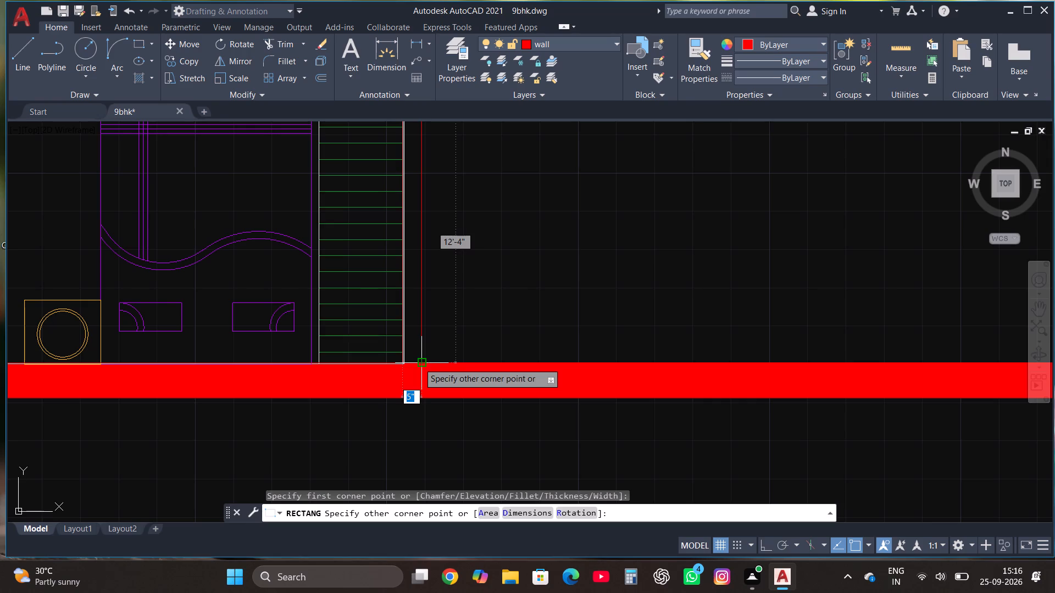
{"action": "left_click", "coordinate": [419, 363]}
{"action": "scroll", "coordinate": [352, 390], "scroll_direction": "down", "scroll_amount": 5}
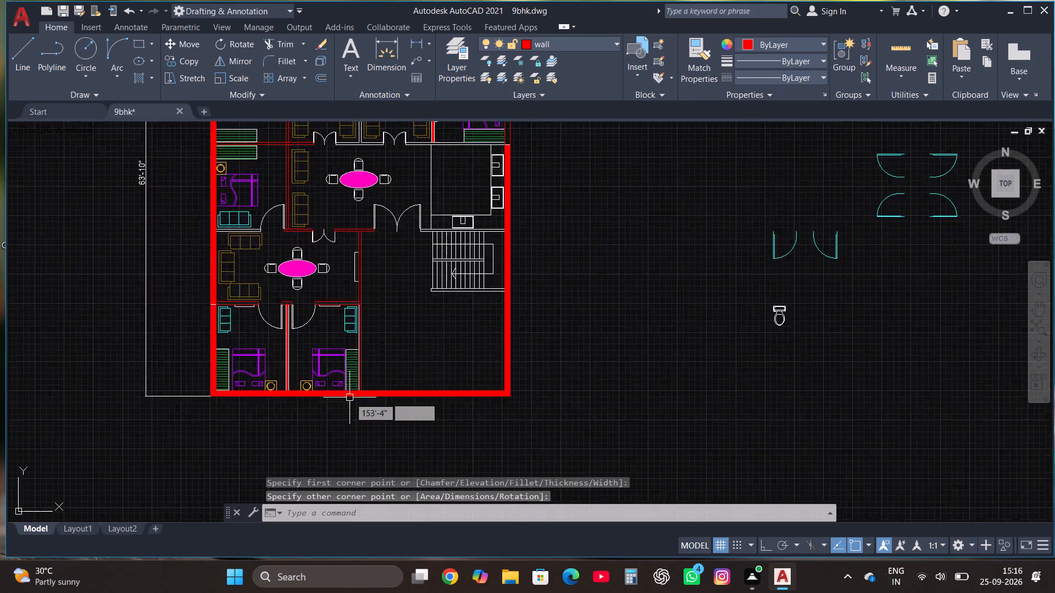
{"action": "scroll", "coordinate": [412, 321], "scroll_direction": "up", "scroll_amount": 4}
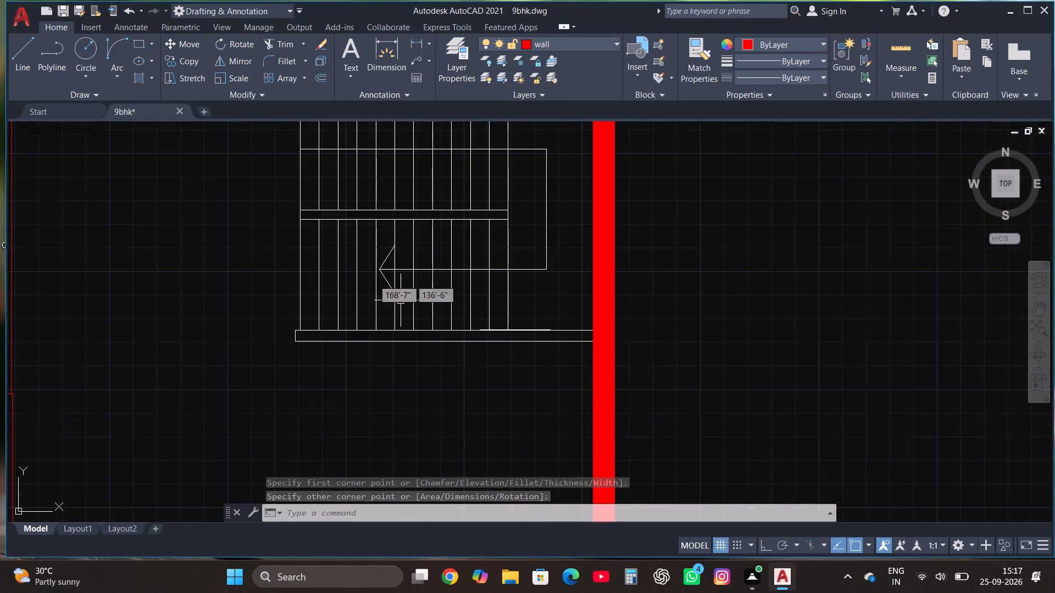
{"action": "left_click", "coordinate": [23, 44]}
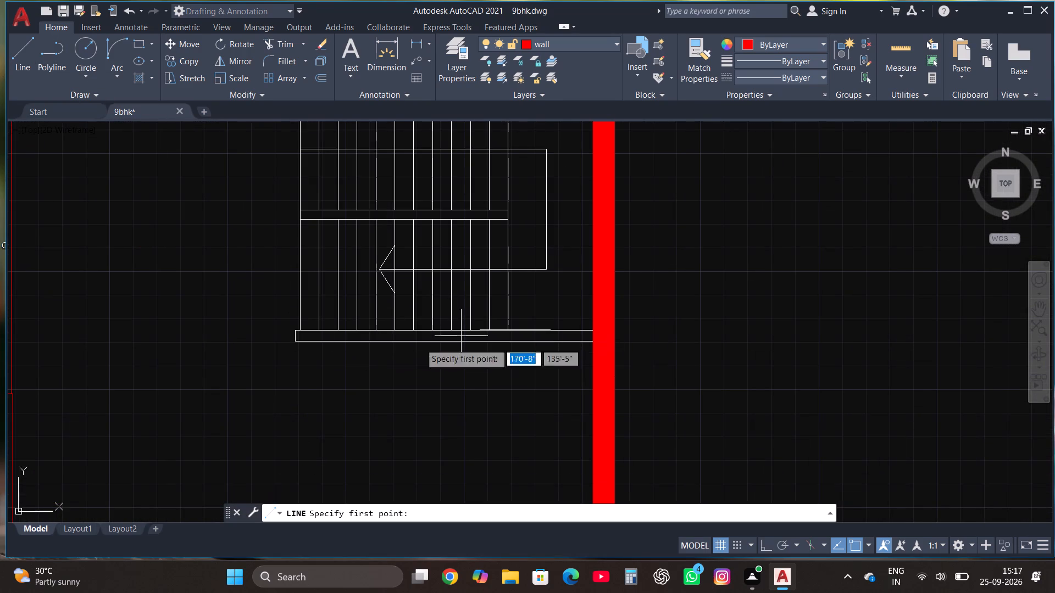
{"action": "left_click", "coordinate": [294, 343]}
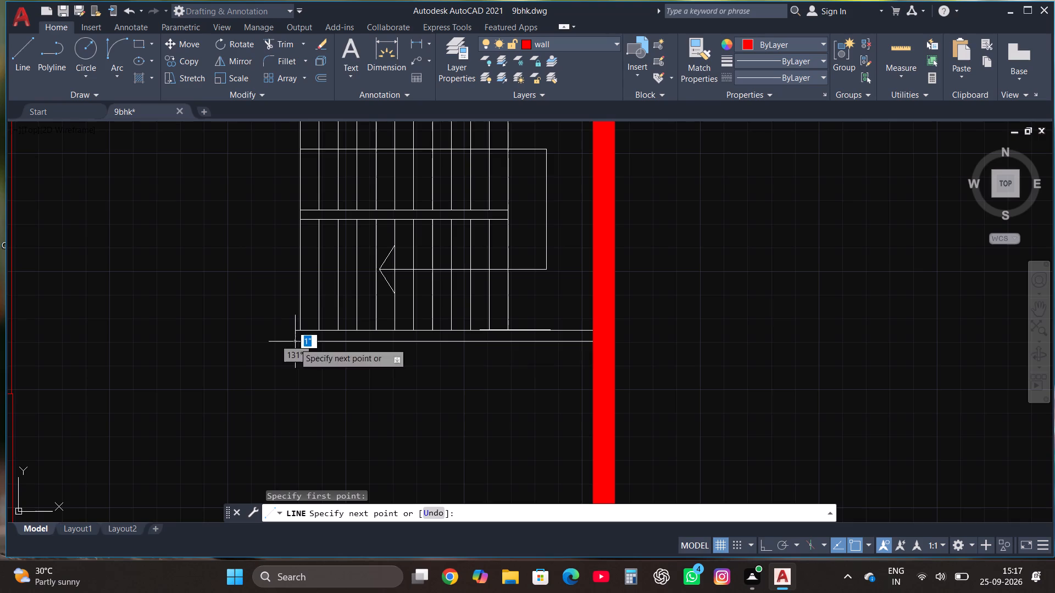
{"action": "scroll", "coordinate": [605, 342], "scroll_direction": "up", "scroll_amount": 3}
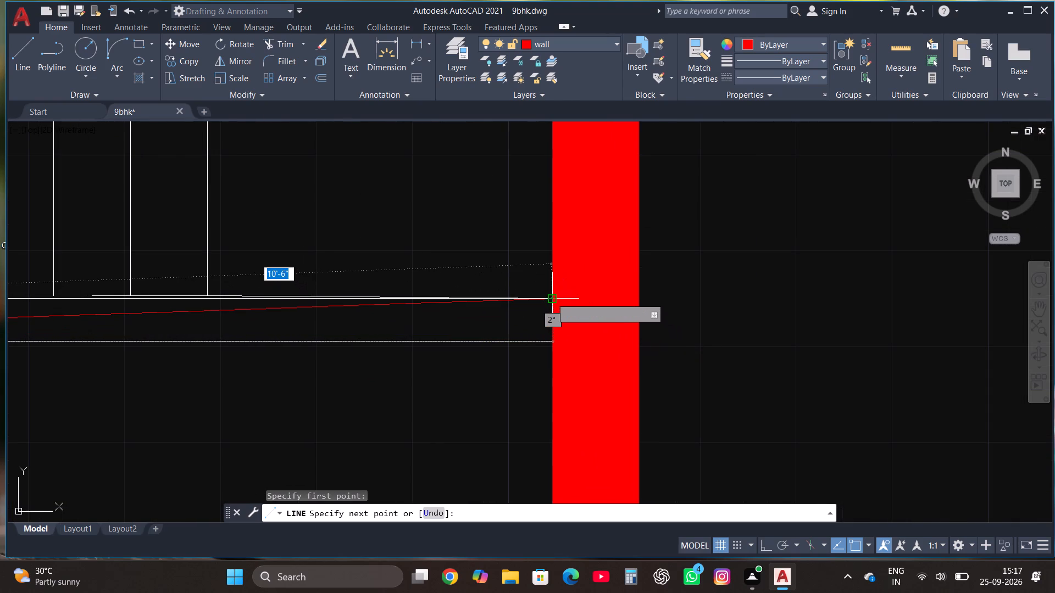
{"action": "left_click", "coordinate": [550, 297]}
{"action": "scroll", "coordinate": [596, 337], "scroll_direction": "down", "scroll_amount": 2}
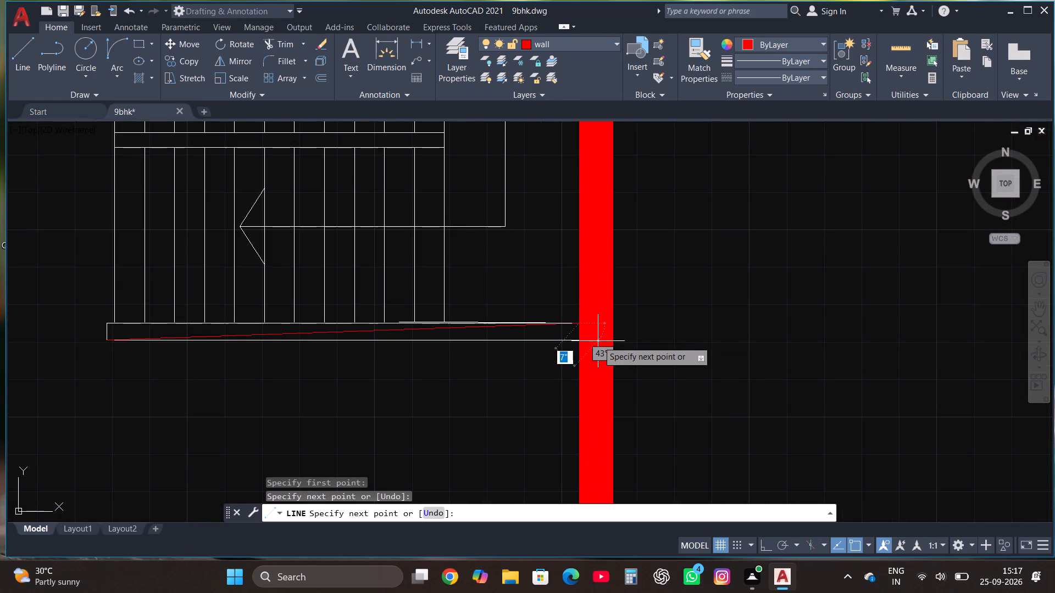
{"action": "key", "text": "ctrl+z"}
Outline the wall south of the staircase with a rectangle about 10'-6" by 5", starting at the east exterior wall.
{"action": "left_click", "coordinate": [137, 41]}
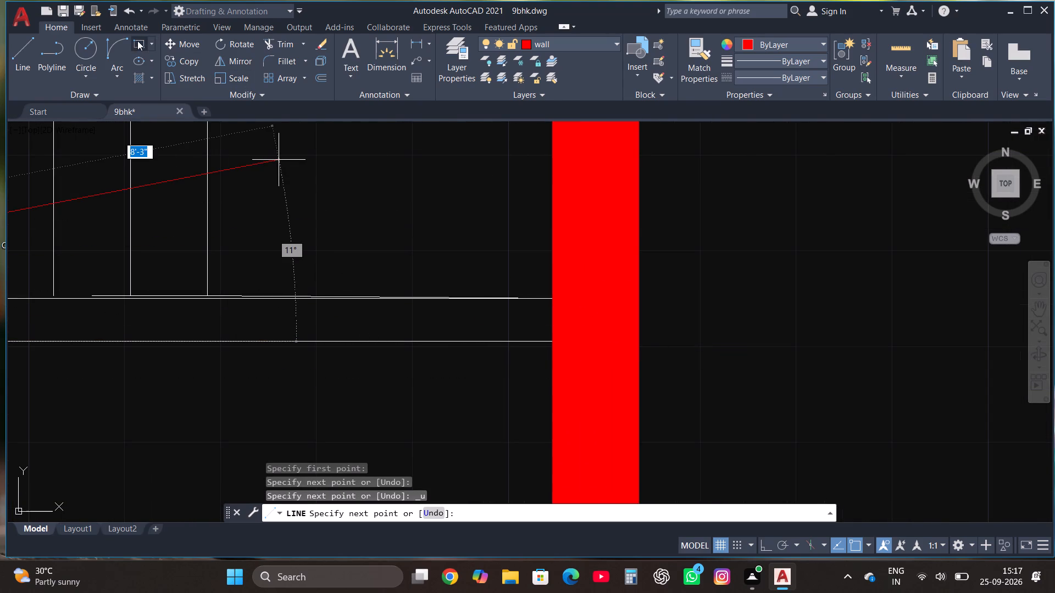
{"action": "scroll", "coordinate": [293, 287], "scroll_direction": "down", "scroll_amount": 1}
{"action": "scroll", "coordinate": [419, 301], "scroll_direction": "up", "scroll_amount": 2}
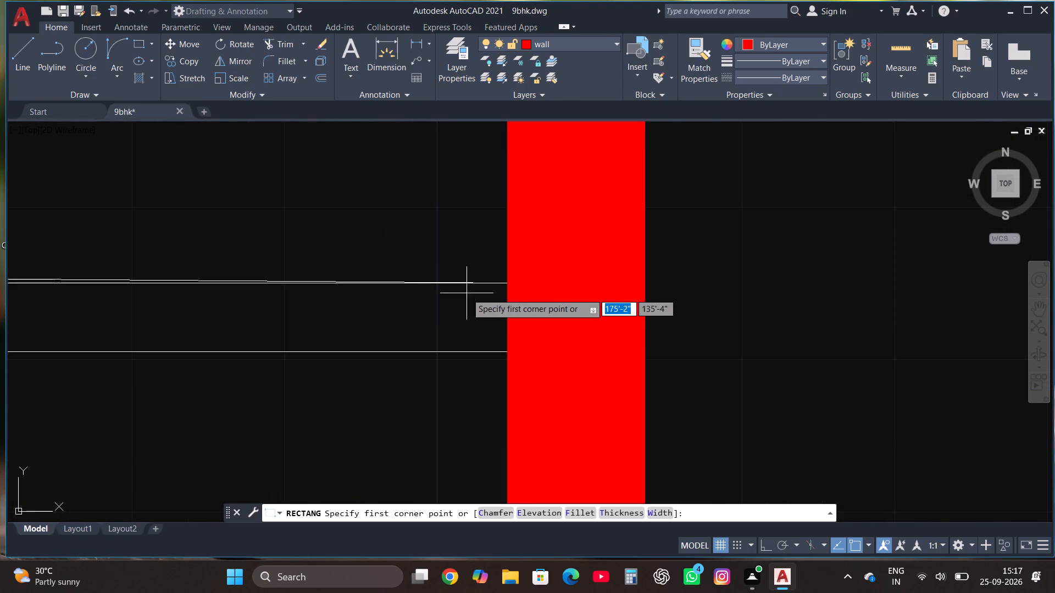
{"action": "left_click", "coordinate": [506, 283]}
{"action": "scroll", "coordinate": [504, 286], "scroll_direction": "down", "scroll_amount": 3}
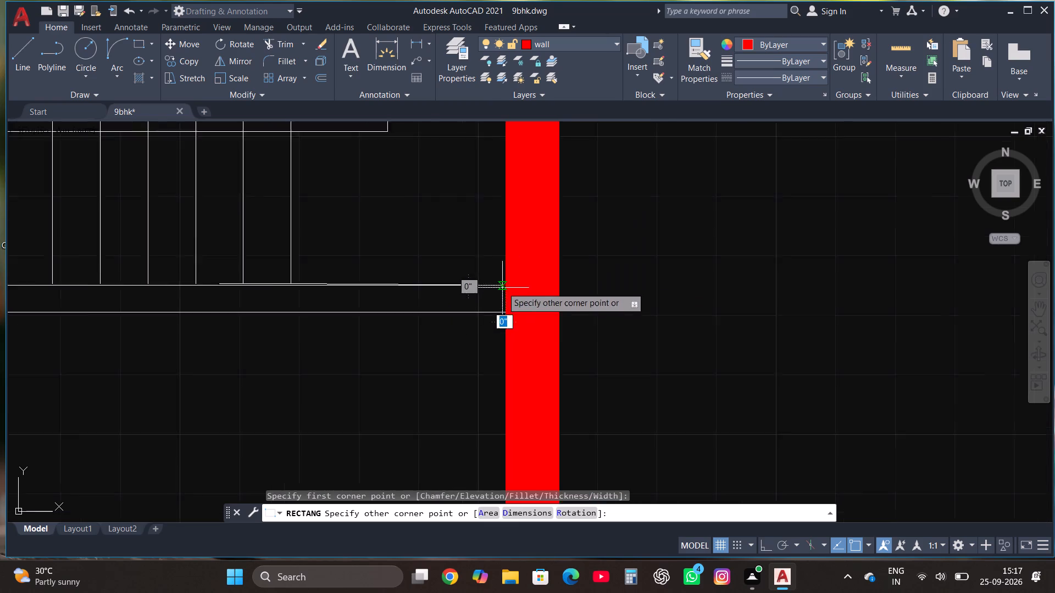
{"action": "scroll", "coordinate": [347, 302], "scroll_direction": "down", "scroll_amount": 3}
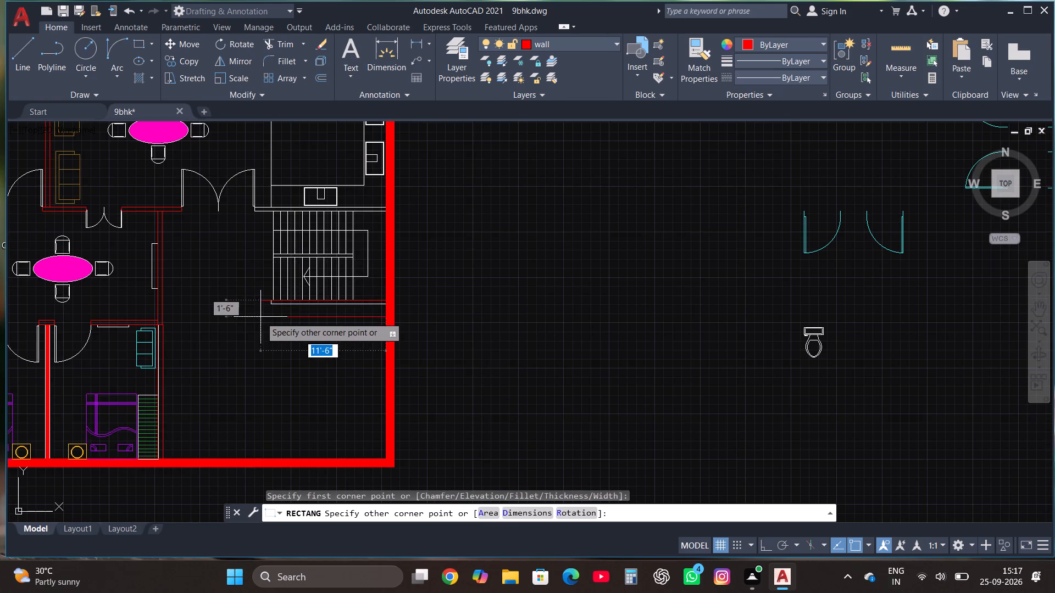
{"action": "scroll", "coordinate": [260, 317], "scroll_direction": "up", "scroll_amount": 4}
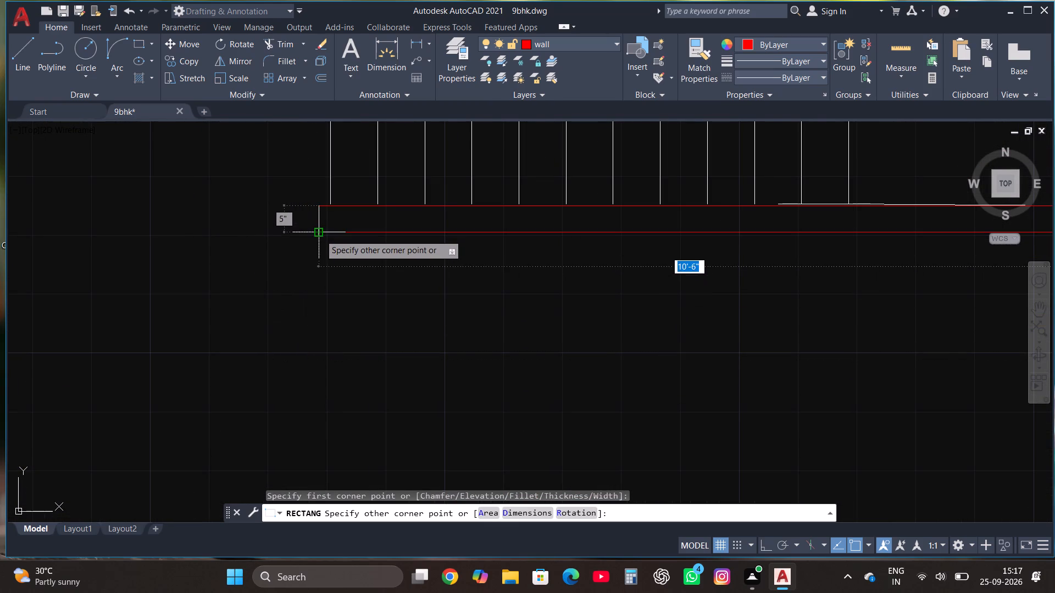
{"action": "left_click", "coordinate": [320, 233]}
Outline the wall between the kitchen and the staircase with a rectangle from the large double door to the east exterior wall.
{"action": "scroll", "coordinate": [341, 390], "scroll_direction": "down", "scroll_amount": 2}
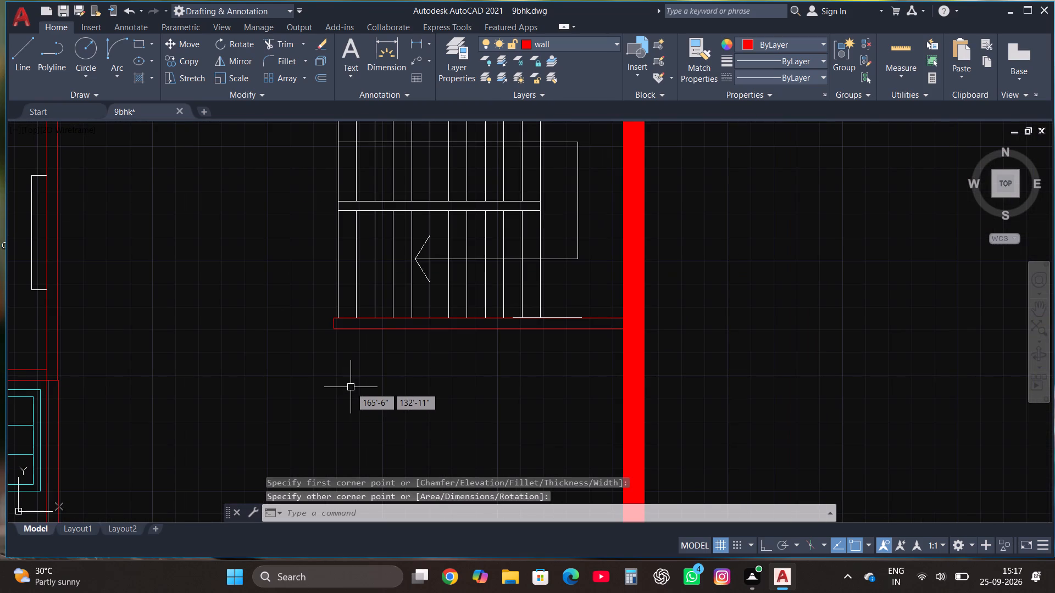
{"action": "scroll", "coordinate": [357, 387], "scroll_direction": "down", "scroll_amount": 3}
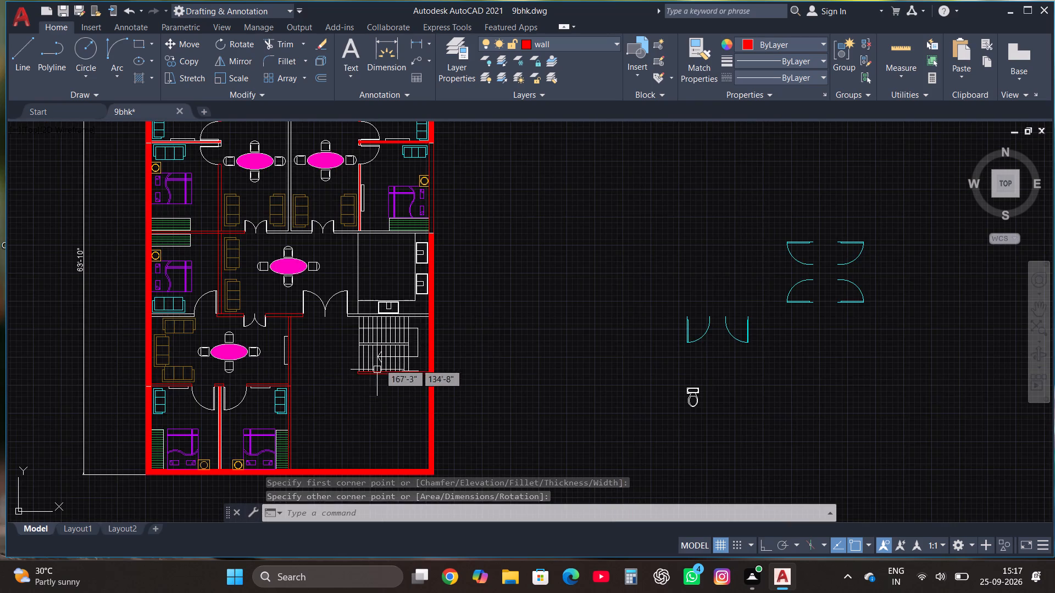
{"action": "scroll", "coordinate": [381, 306], "scroll_direction": "up", "scroll_amount": 2}
{"action": "scroll", "coordinate": [243, 330], "scroll_direction": "up", "scroll_amount": 2}
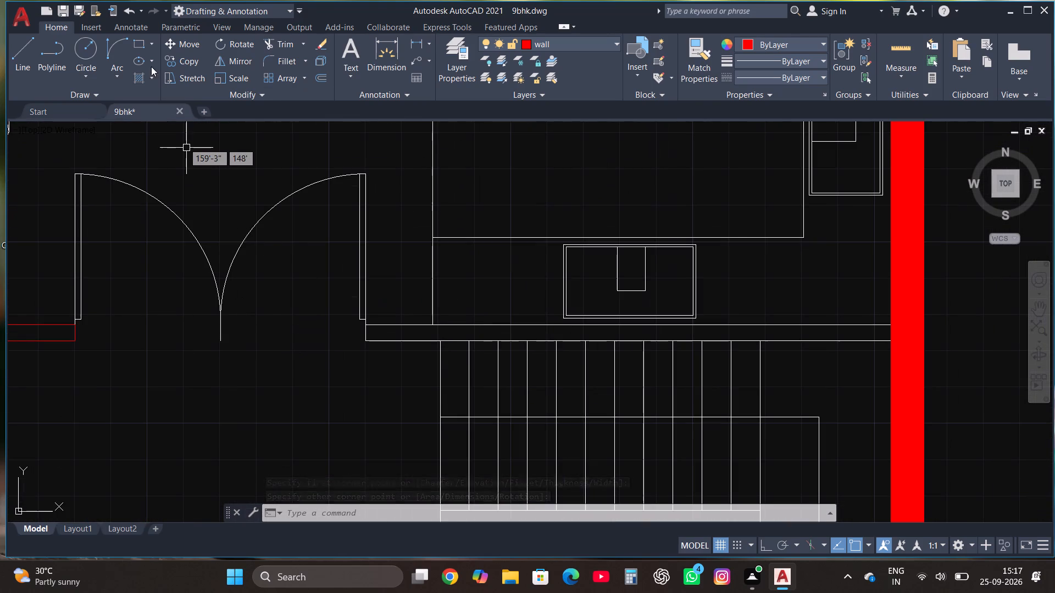
{"action": "left_click", "coordinate": [139, 42]}
{"action": "scroll", "coordinate": [198, 327], "scroll_direction": "down", "scroll_amount": 1}
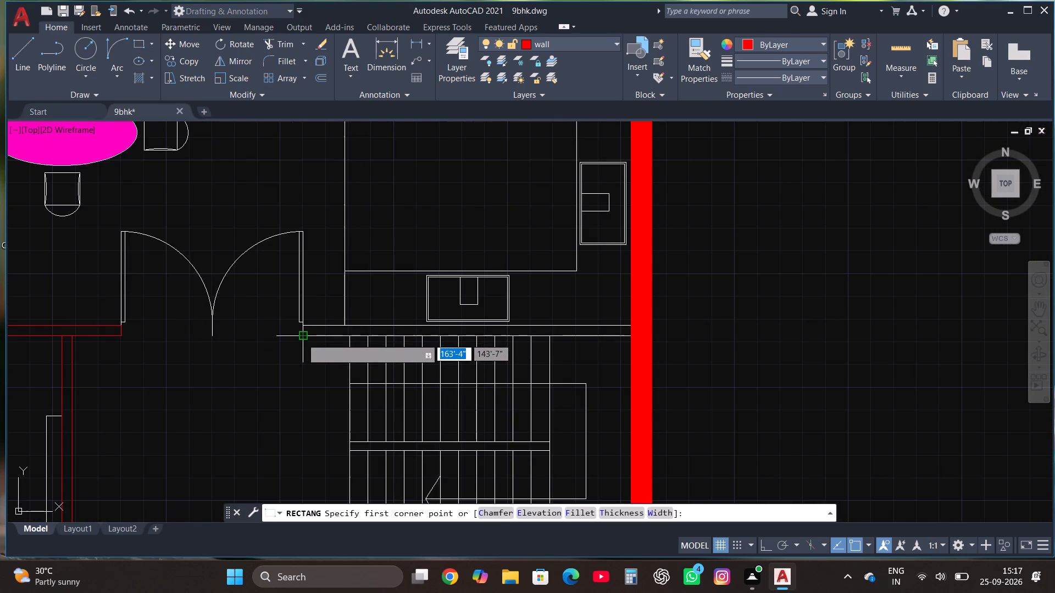
{"action": "left_click", "coordinate": [302, 338]}
{"action": "scroll", "coordinate": [635, 332], "scroll_direction": "up", "scroll_amount": 1}
{"action": "left_click", "coordinate": [627, 322]}
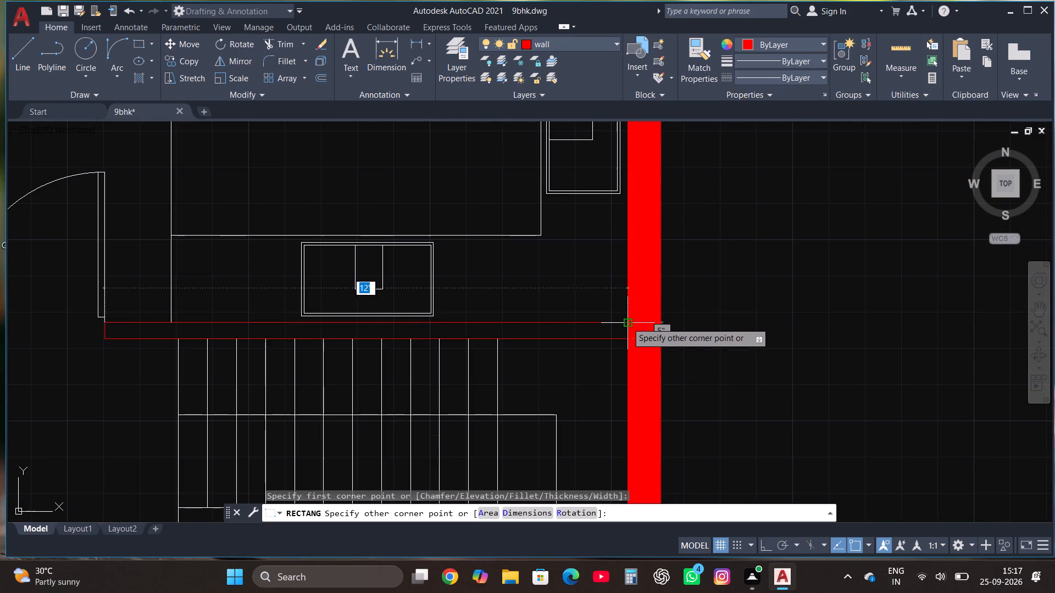
Outline the cross wall north of the kitchen with a rectangle from the eastern double door to the east exterior wall.
{"action": "left_click", "coordinate": [135, 44]}
{"action": "scroll", "coordinate": [462, 388], "scroll_direction": "down", "scroll_amount": 2}
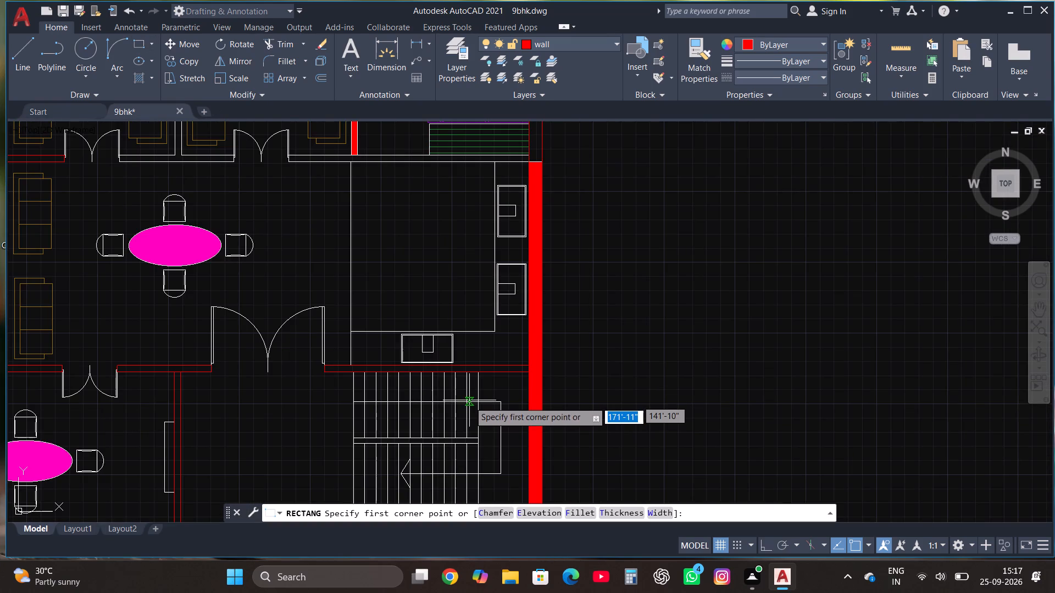
{"action": "scroll", "coordinate": [469, 410], "scroll_direction": "down", "scroll_amount": 1}
{"action": "scroll", "coordinate": [348, 242], "scroll_direction": "up", "scroll_amount": 1}
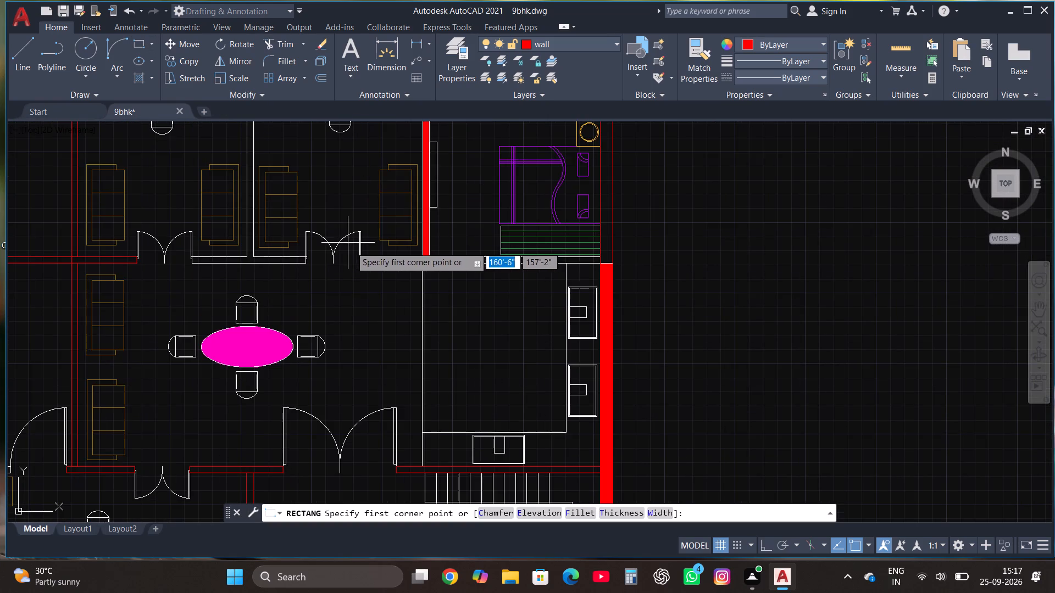
{"action": "scroll", "coordinate": [369, 262], "scroll_direction": "up", "scroll_amount": 1}
{"action": "left_click", "coordinate": [353, 262]}
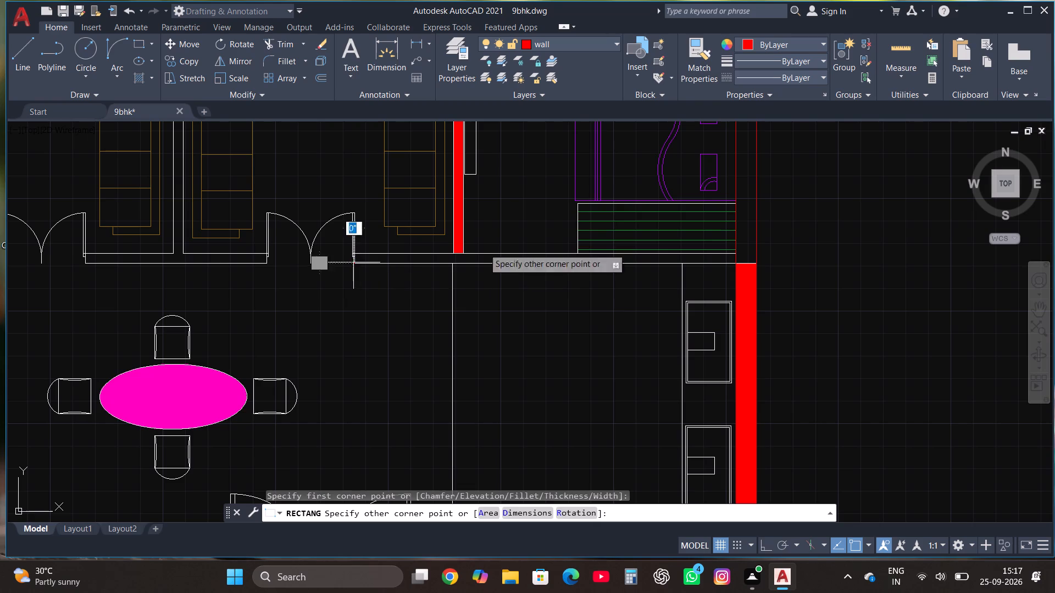
{"action": "scroll", "coordinate": [731, 254], "scroll_direction": "up", "scroll_amount": 2}
{"action": "left_click", "coordinate": [741, 251]}
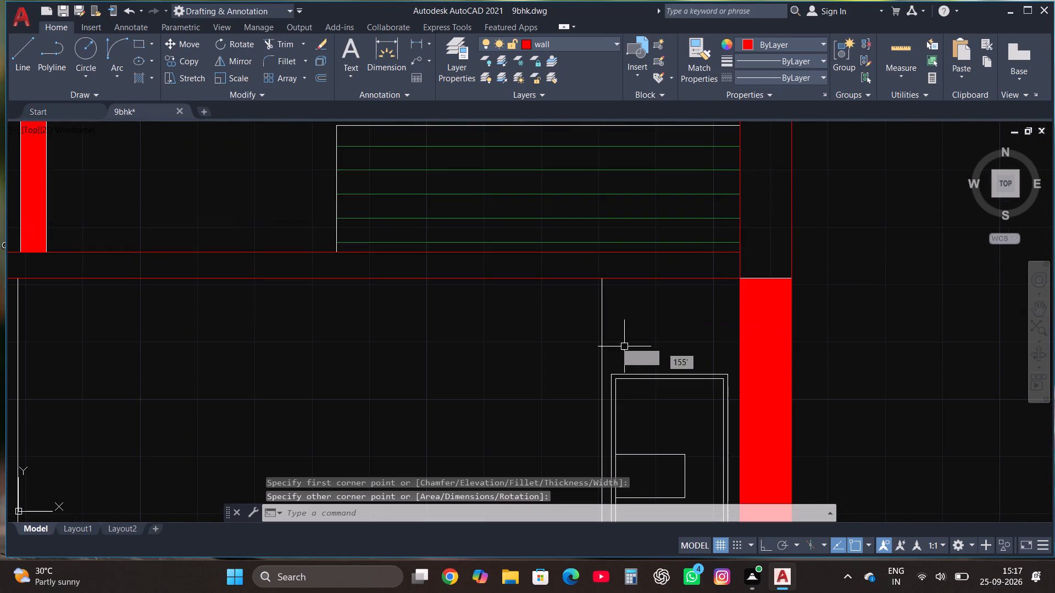
Outline the cross wall north of the central dining area with a rectangle spanning between the two double doors.
{"action": "left_click", "coordinate": [138, 42]}
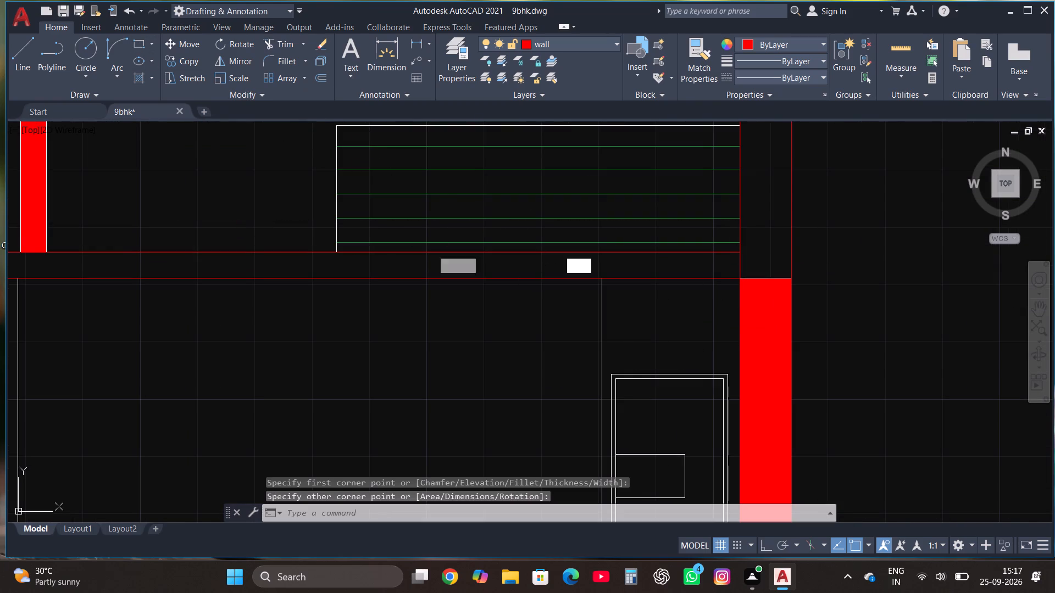
{"action": "scroll", "coordinate": [475, 287], "scroll_direction": "down", "scroll_amount": 5}
{"action": "scroll", "coordinate": [339, 273], "scroll_direction": "up", "scroll_amount": 3}
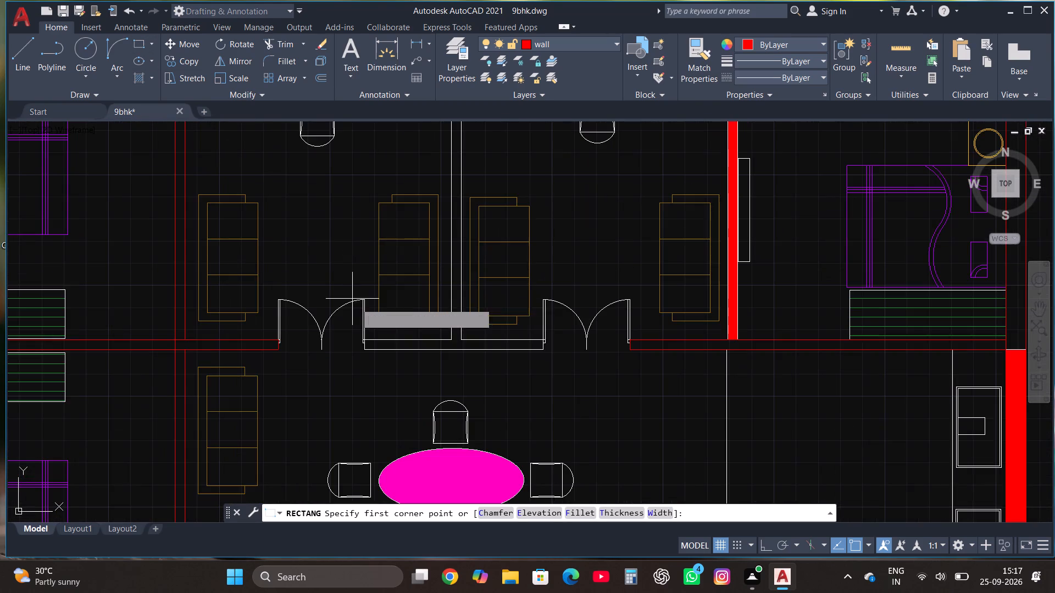
{"action": "scroll", "coordinate": [360, 345], "scroll_direction": "up", "scroll_amount": 2}
{"action": "left_click", "coordinate": [367, 360]}
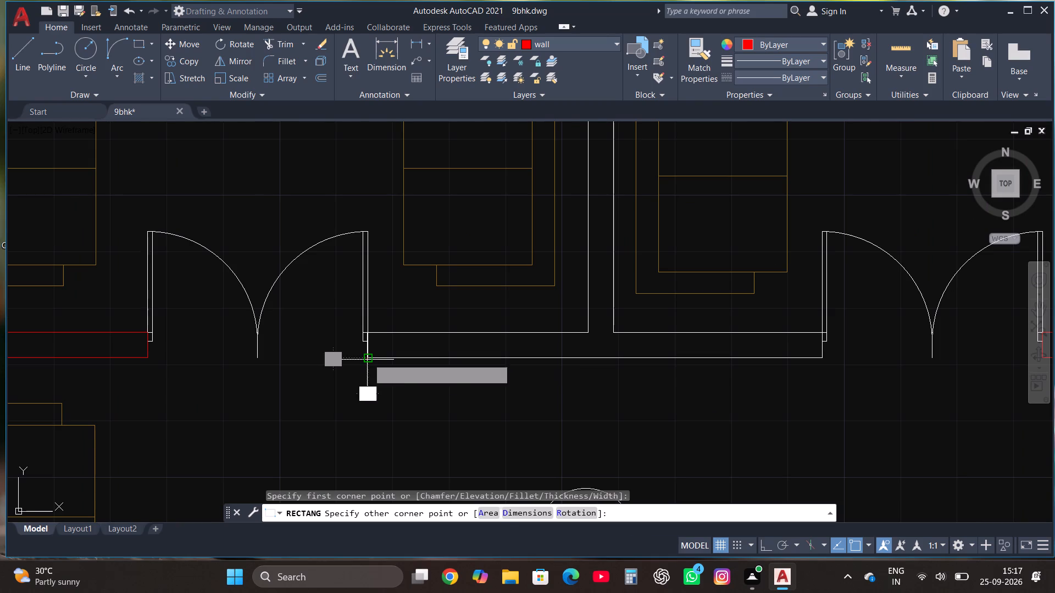
{"action": "left_click", "coordinate": [821, 334]}
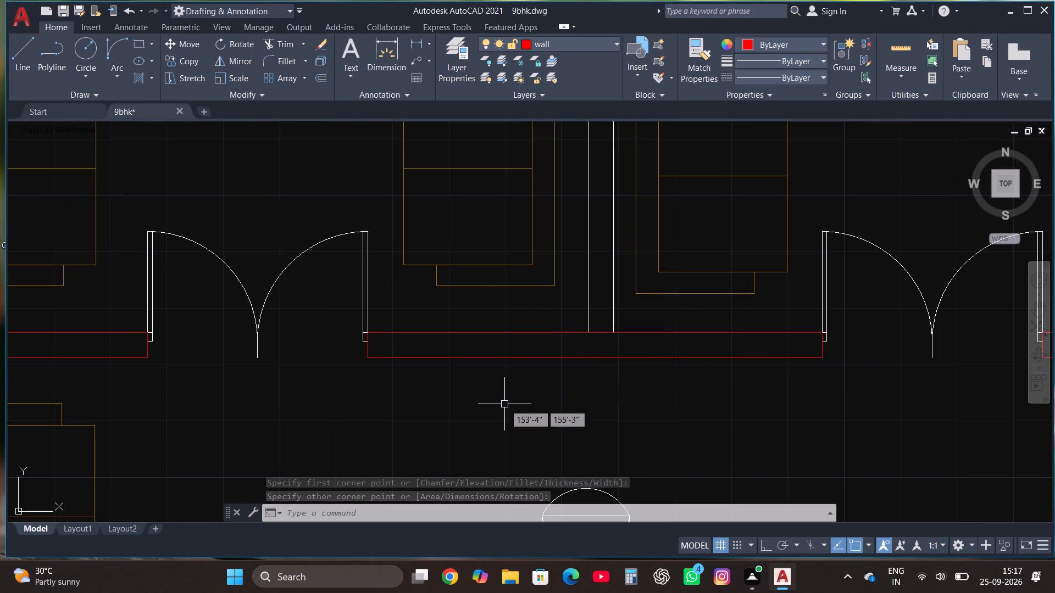
Solid-hatch the west bedroom's east wall and the full cross wall north of the central dining area, skipping the double-door openings.
{"action": "scroll", "coordinate": [472, 396], "scroll_direction": "down", "scroll_amount": 3}
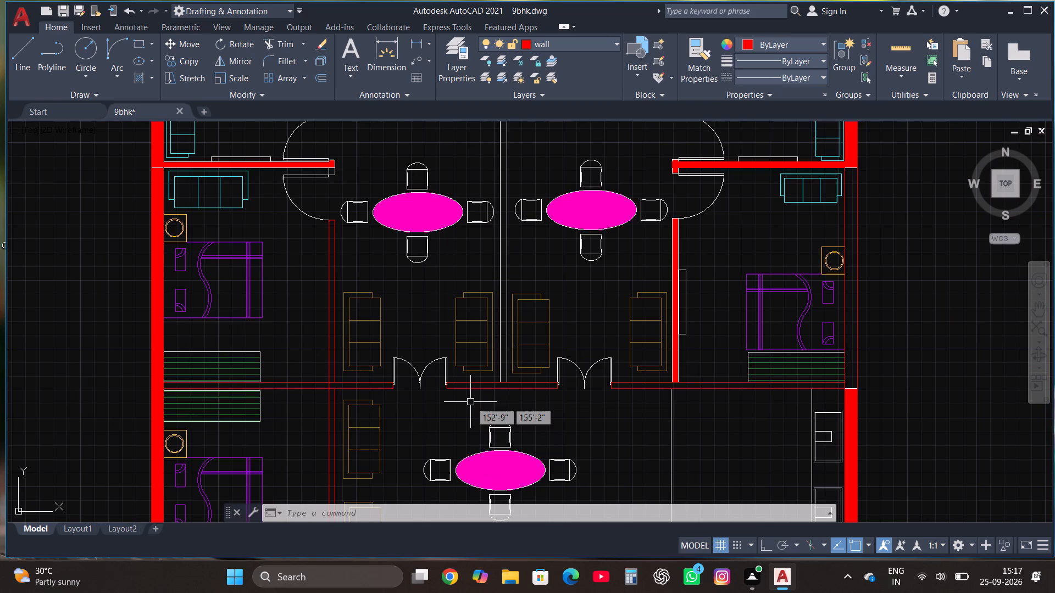
{"action": "scroll", "coordinate": [467, 427], "scroll_direction": "down", "scroll_amount": 1}
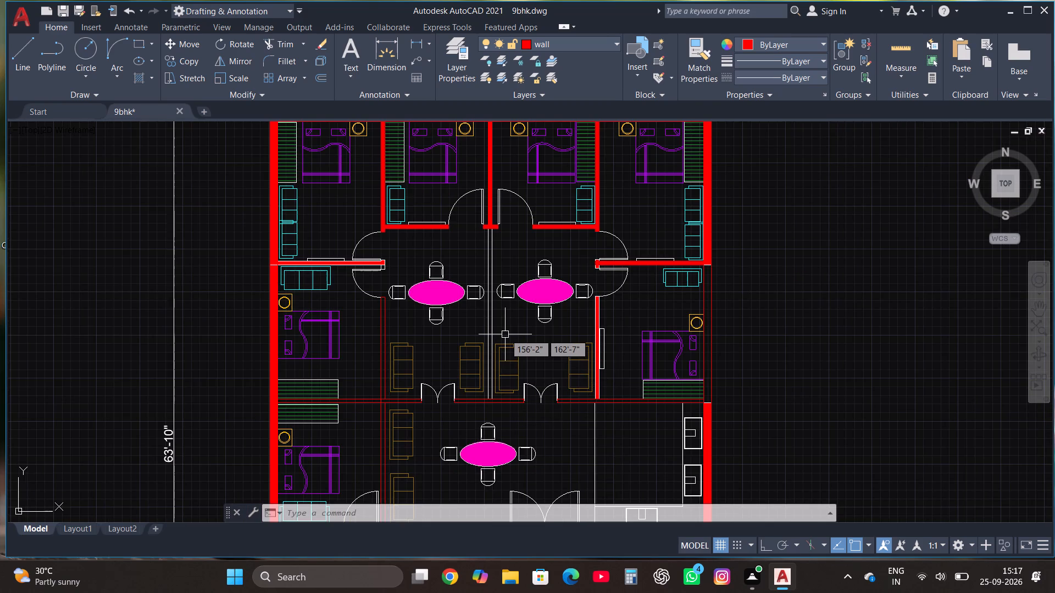
{"action": "key", "text": "h"}
{"action": "key", "text": "Return"}
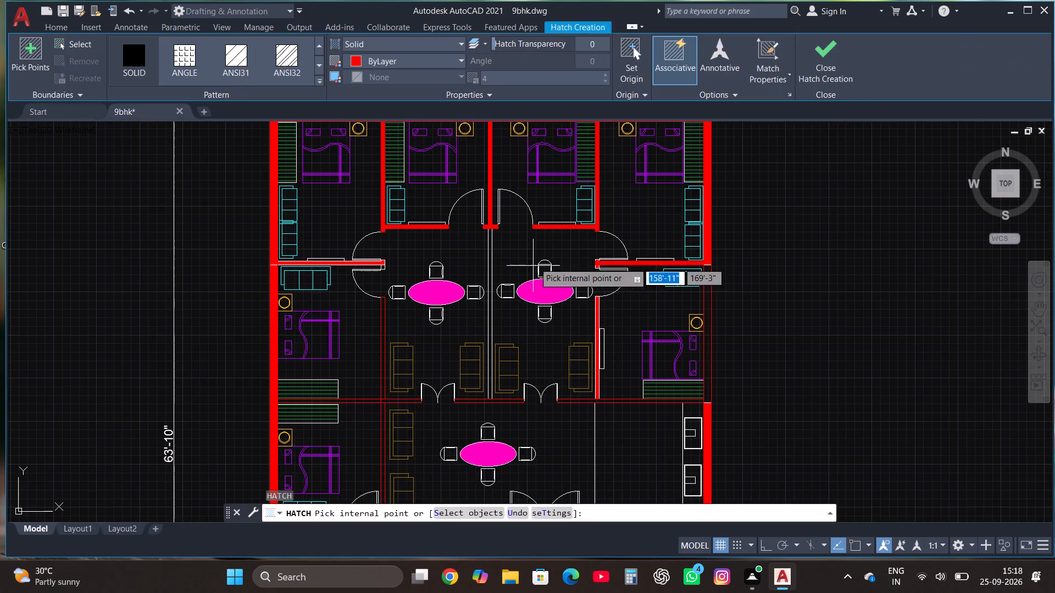
{"action": "scroll", "coordinate": [383, 379], "scroll_direction": "up", "scroll_amount": 2}
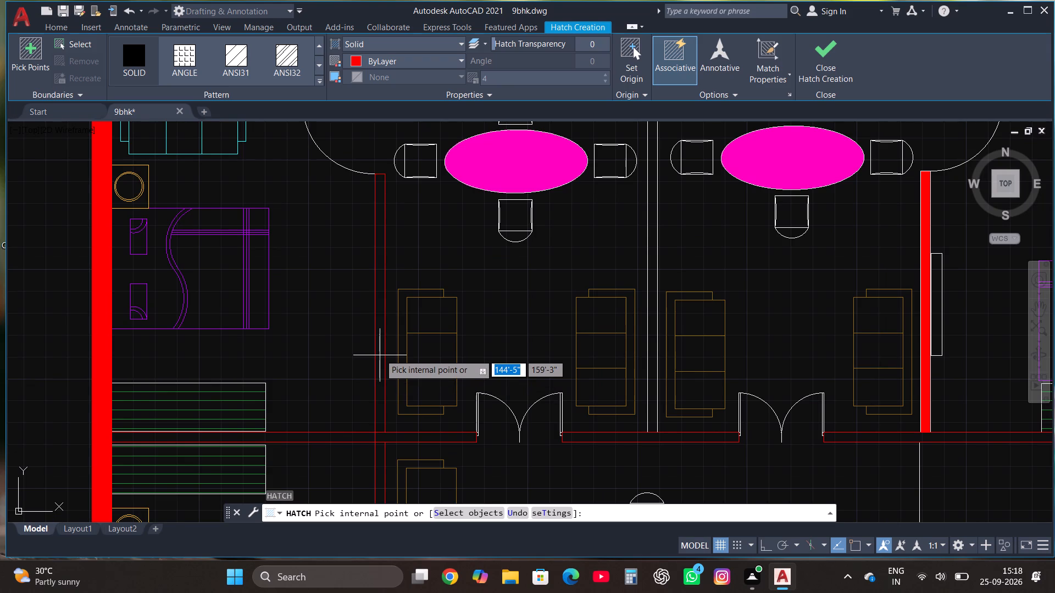
{"action": "left_click", "coordinate": [379, 360]}
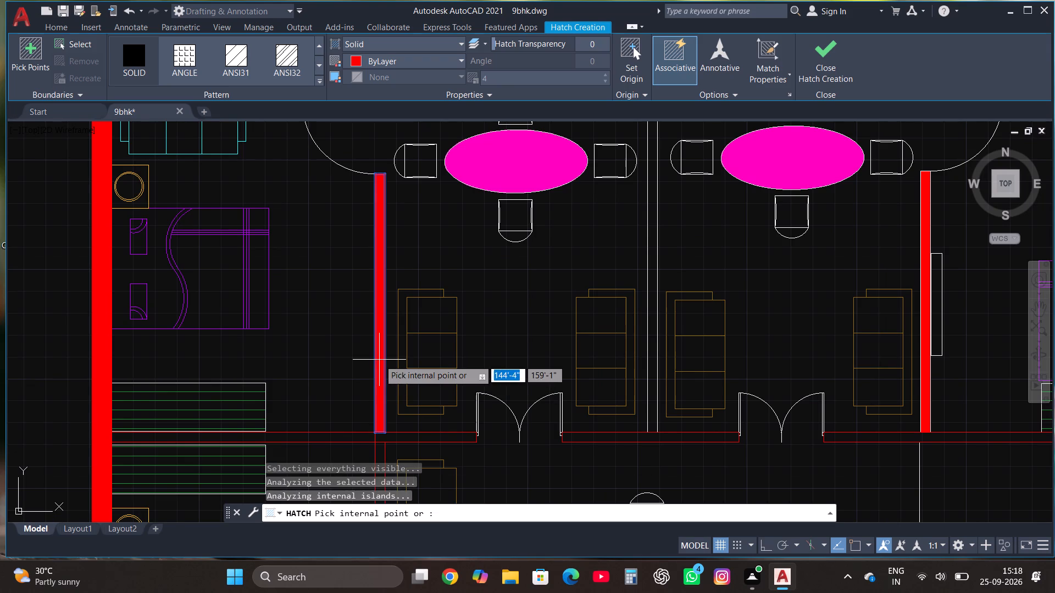
{"action": "left_click", "coordinate": [342, 437]}
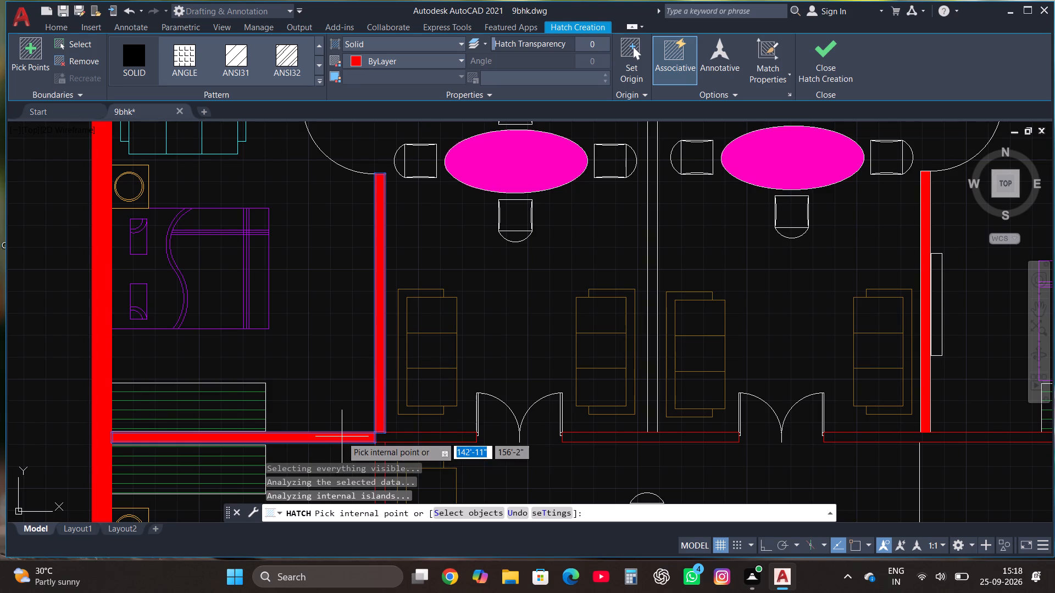
{"action": "left_click", "coordinate": [404, 436]}
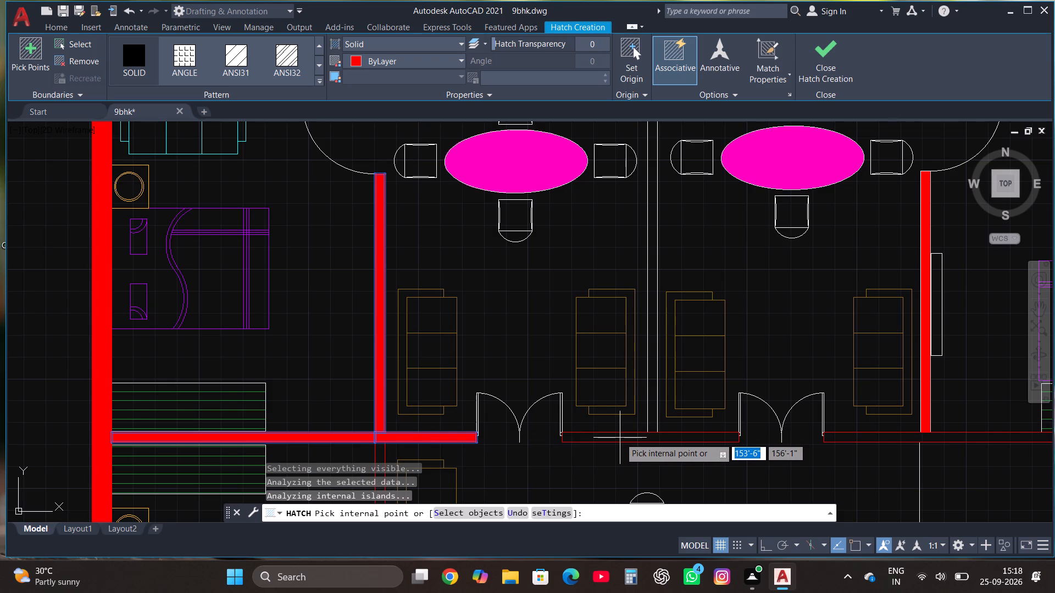
{"action": "left_click", "coordinate": [620, 437]}
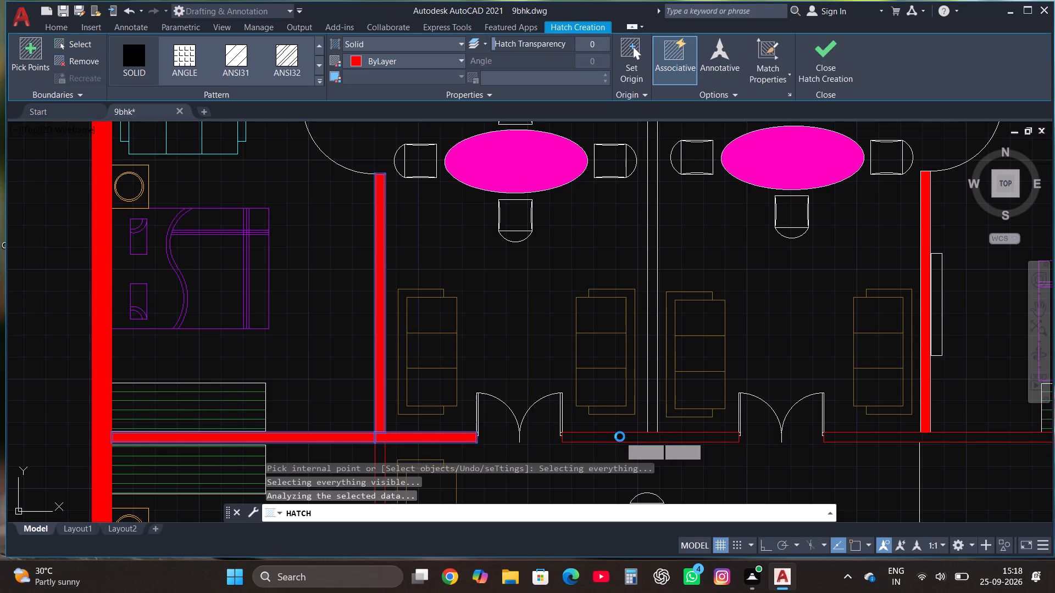
{"action": "left_click", "coordinate": [887, 435]}
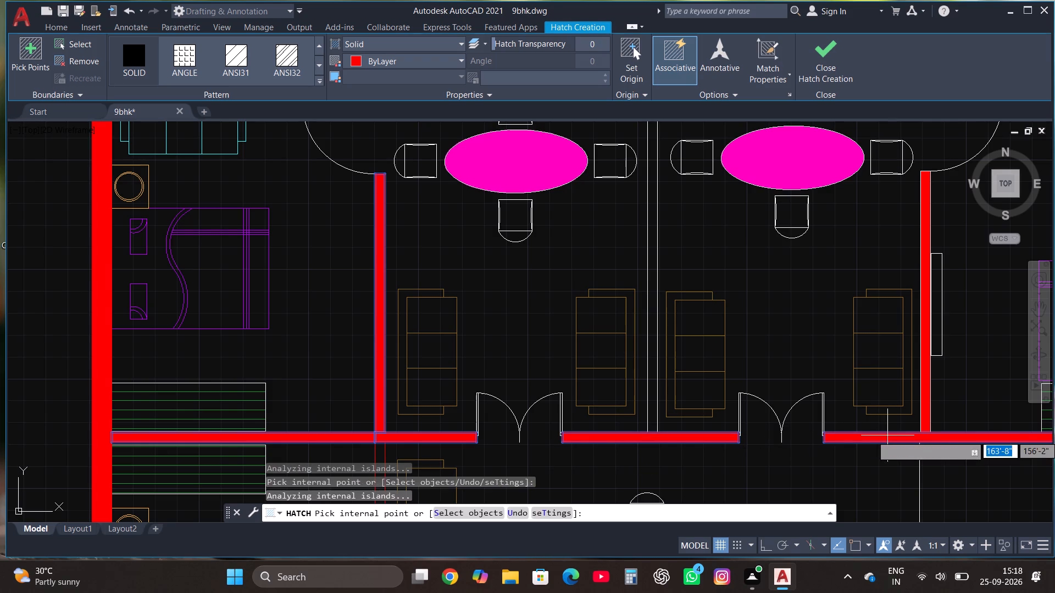
Solid-hatch the central dining area's west wall, its south wall on both sides of the small double door, and the lower dining area's east wall.
{"action": "scroll", "coordinate": [649, 278], "scroll_direction": "down", "scroll_amount": 4}
{"action": "scroll", "coordinate": [609, 337], "scroll_direction": "up", "scroll_amount": 4}
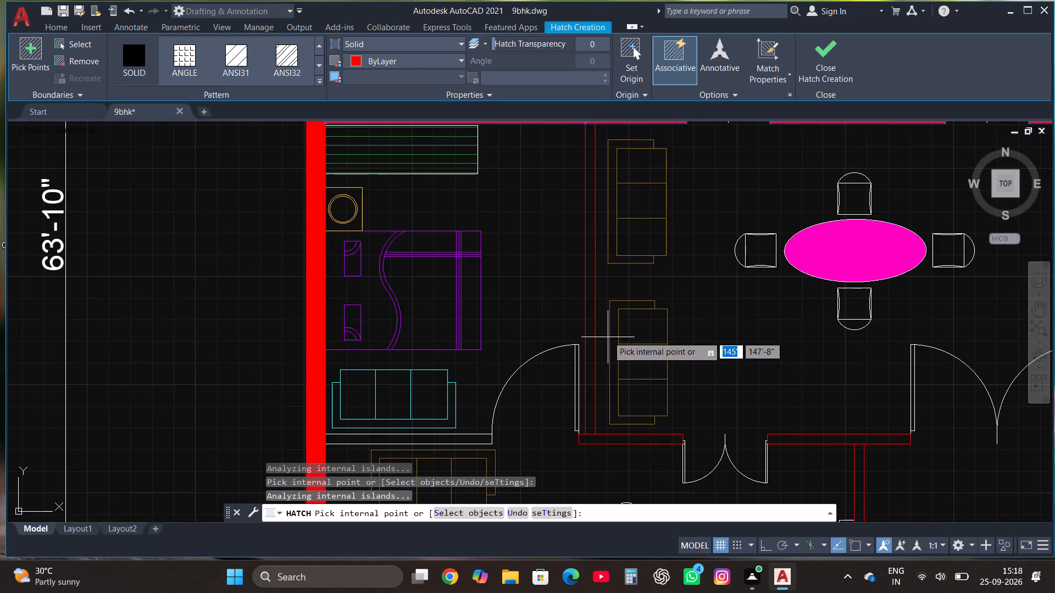
{"action": "left_click", "coordinate": [589, 318]}
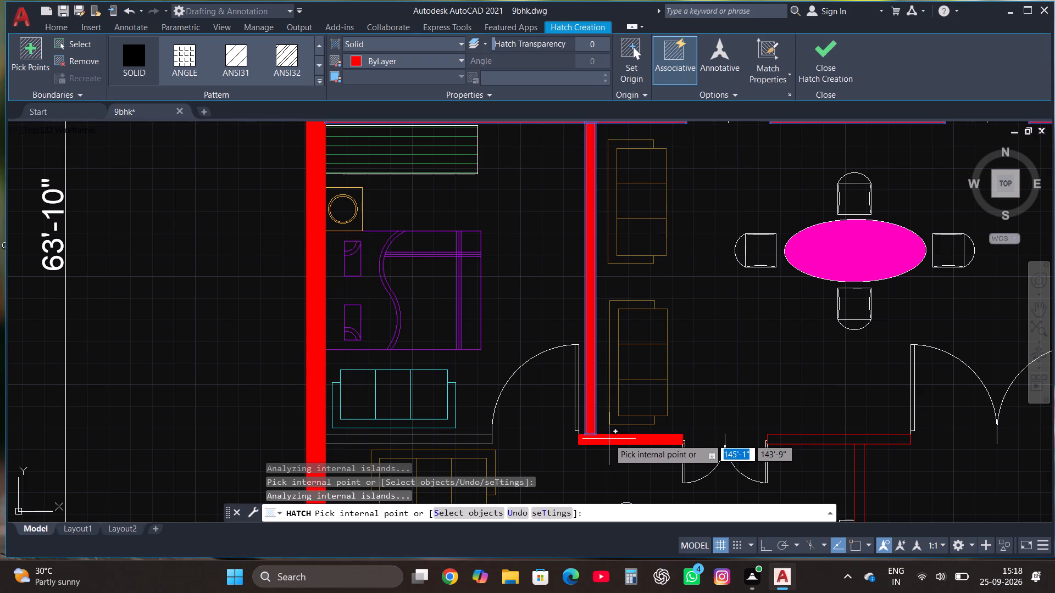
{"action": "left_click", "coordinate": [609, 439]}
{"action": "left_click", "coordinate": [799, 441]}
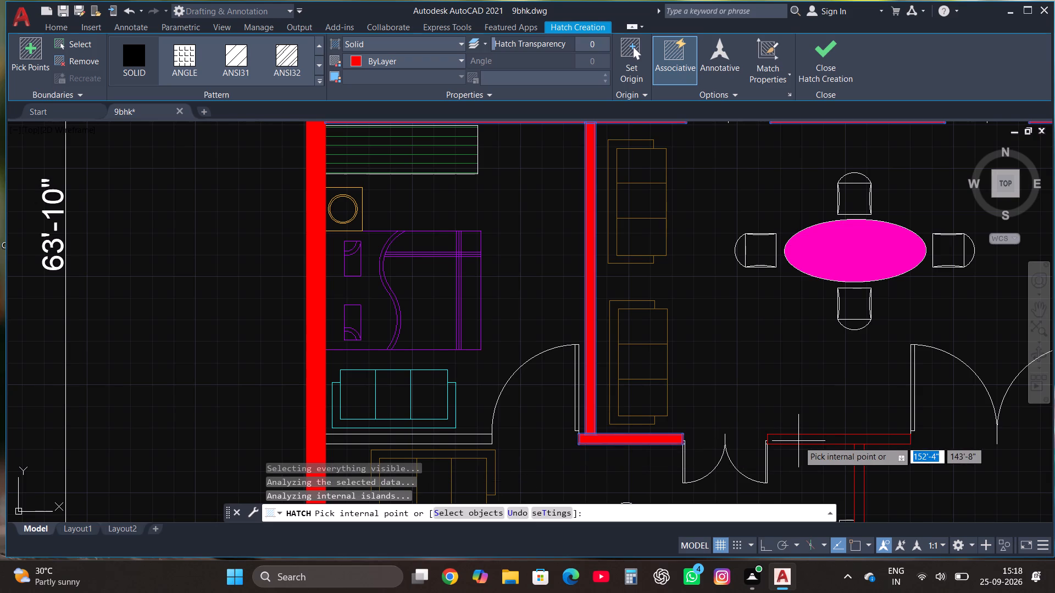
{"action": "scroll", "coordinate": [673, 346], "scroll_direction": "down", "scroll_amount": 2}
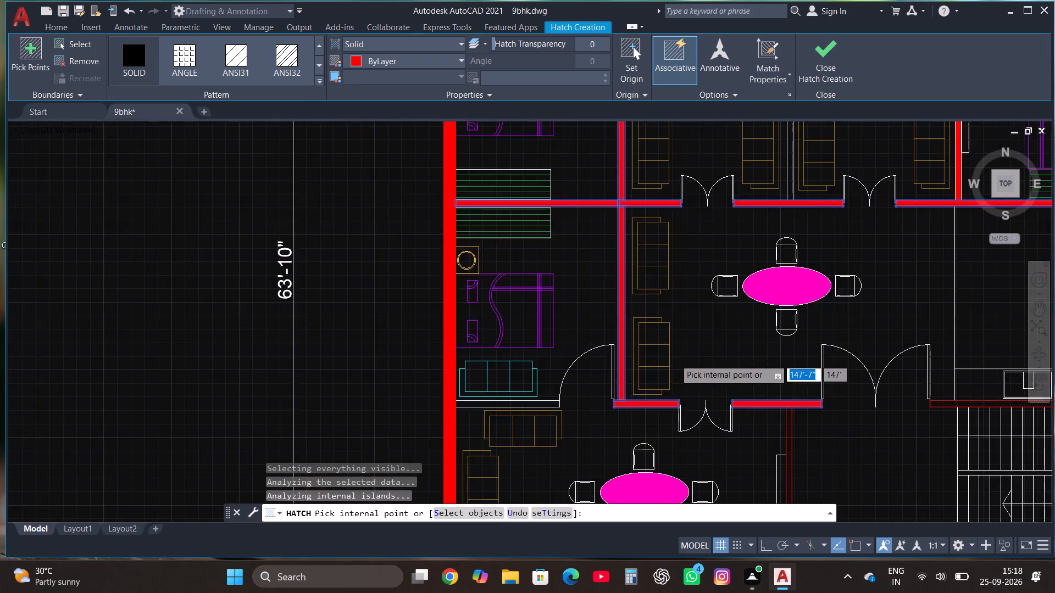
{"action": "scroll", "coordinate": [767, 439], "scroll_direction": "up", "scroll_amount": 2}
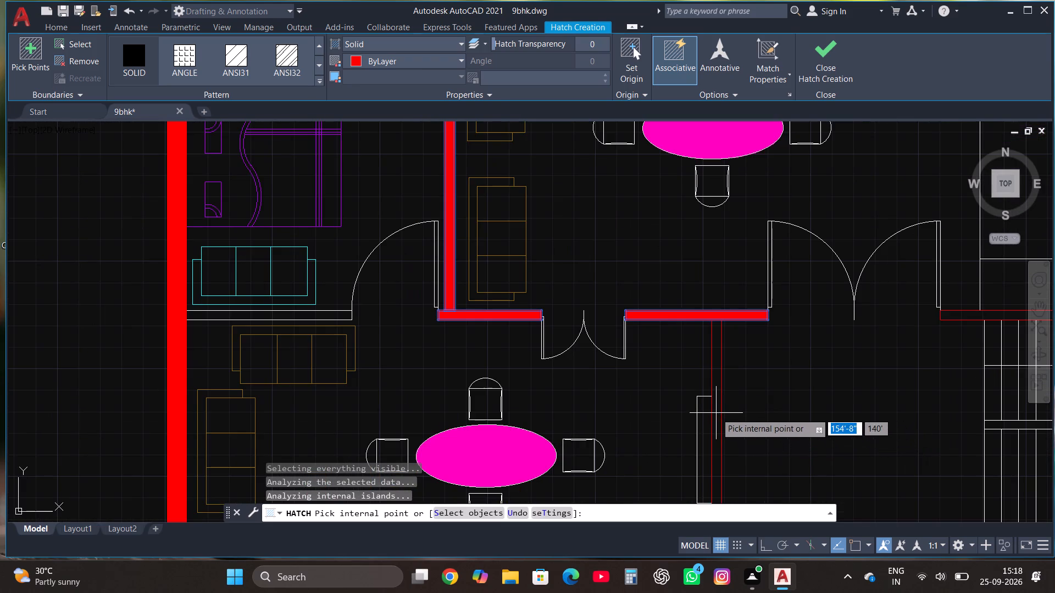
{"action": "left_click", "coordinate": [716, 413]}
Solid-hatch the three cross-wall segments between the lower dining area and the two southern bedrooms.
{"action": "scroll", "coordinate": [654, 238], "scroll_direction": "down", "scroll_amount": 3}
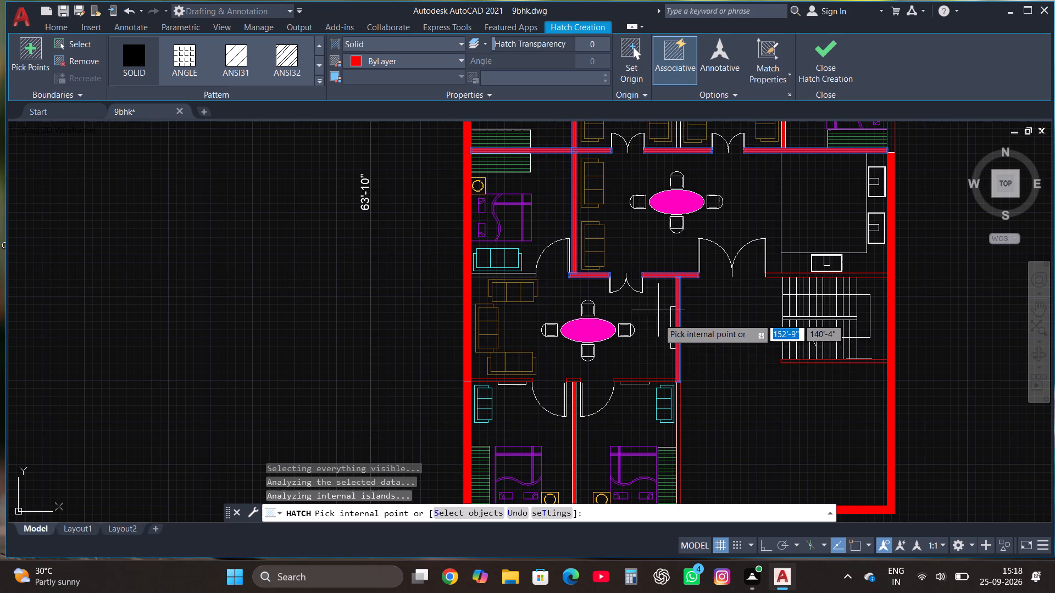
{"action": "scroll", "coordinate": [647, 386], "scroll_direction": "up", "scroll_amount": 3}
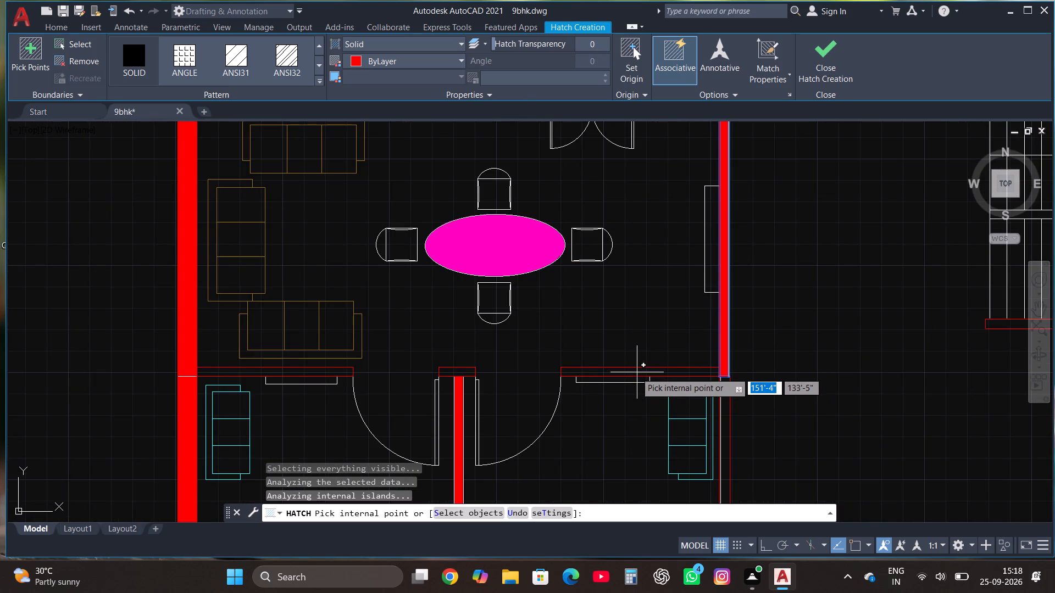
{"action": "left_click", "coordinate": [636, 372]}
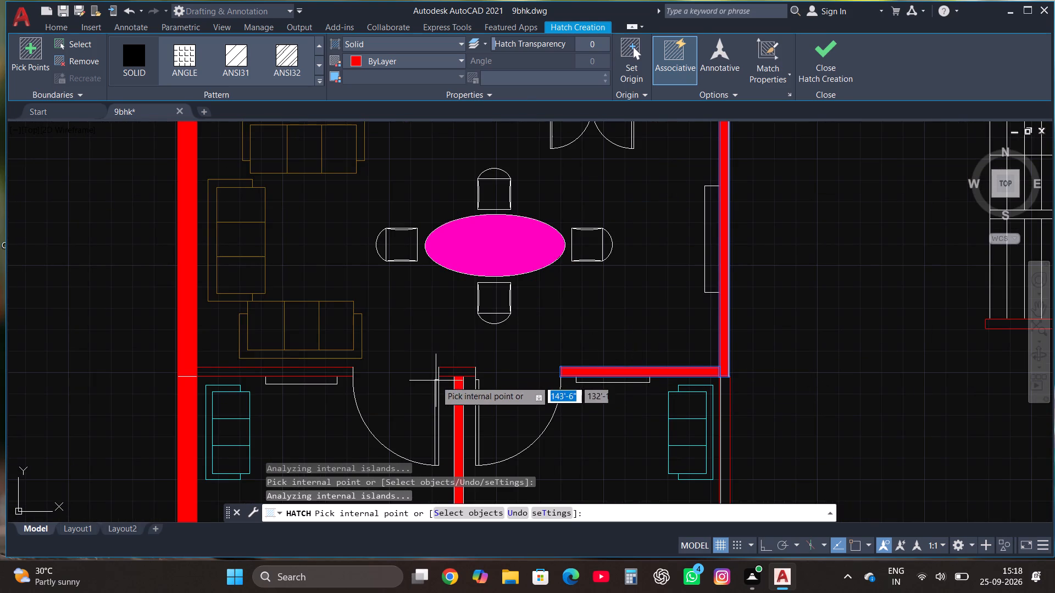
{"action": "scroll", "coordinate": [445, 373], "scroll_direction": "up", "scroll_amount": 2}
{"action": "left_click", "coordinate": [458, 374]}
{"action": "scroll", "coordinate": [479, 373], "scroll_direction": "down", "scroll_amount": 3}
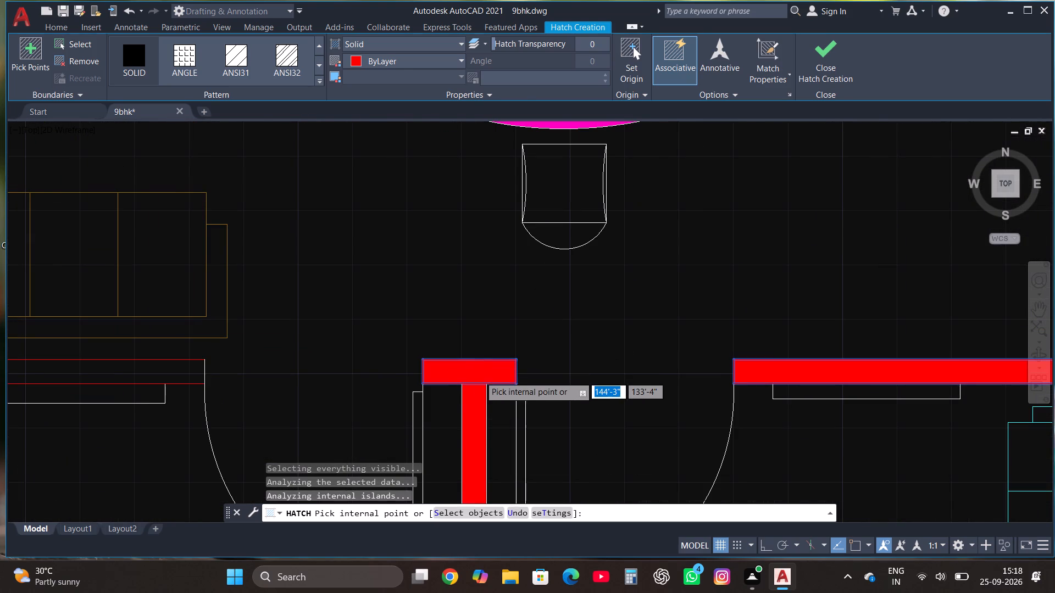
{"action": "scroll", "coordinate": [299, 376], "scroll_direction": "up", "scroll_amount": 2}
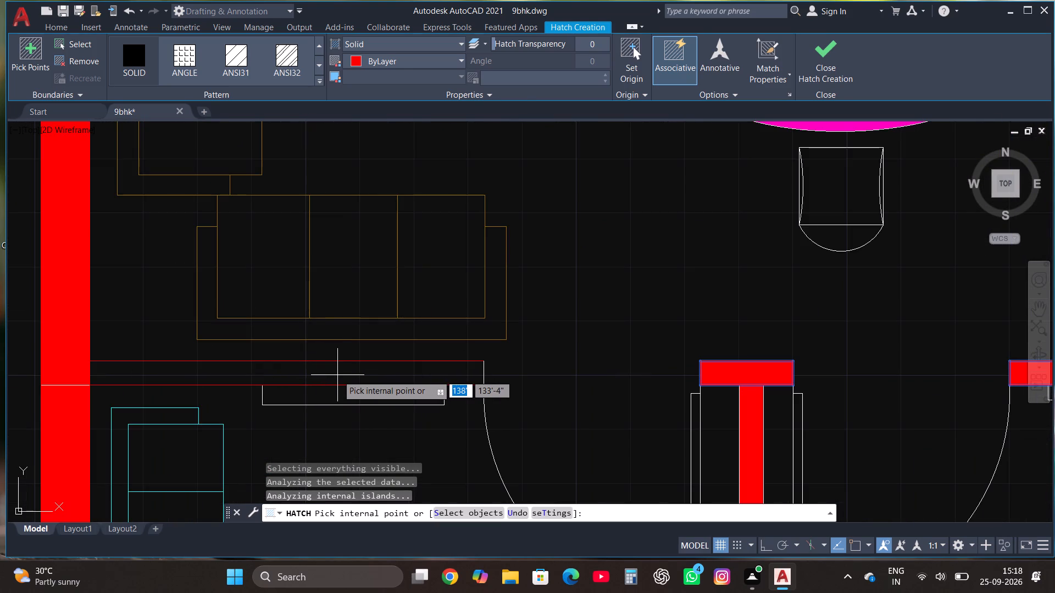
{"action": "left_click", "coordinate": [337, 375]}
Solid-hatch the east wall of the eastern one of the two southern bedrooms.
{"action": "scroll", "coordinate": [362, 348], "scroll_direction": "down", "scroll_amount": 5}
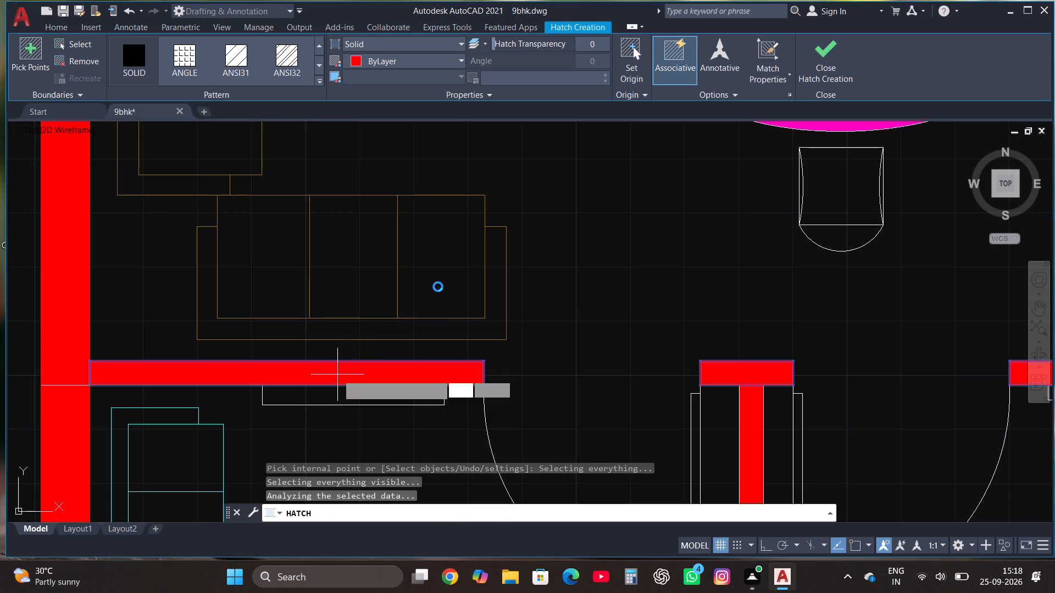
{"action": "scroll", "coordinate": [431, 287], "scroll_direction": "down", "scroll_amount": 4}
{"action": "scroll", "coordinate": [363, 312], "scroll_direction": "down", "scroll_amount": 2}
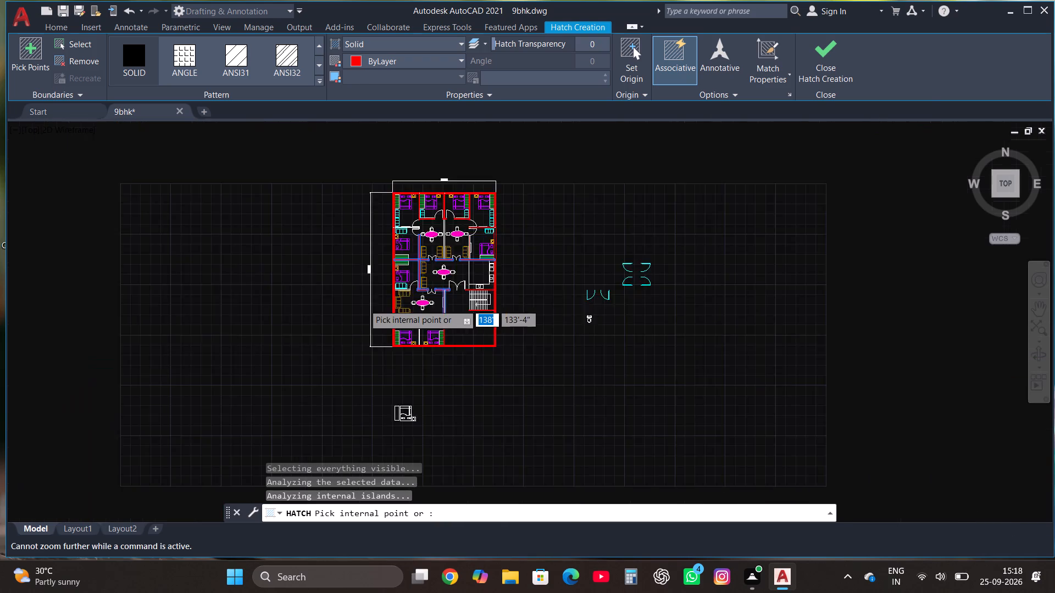
{"action": "scroll", "coordinate": [397, 305], "scroll_direction": "up", "scroll_amount": 4}
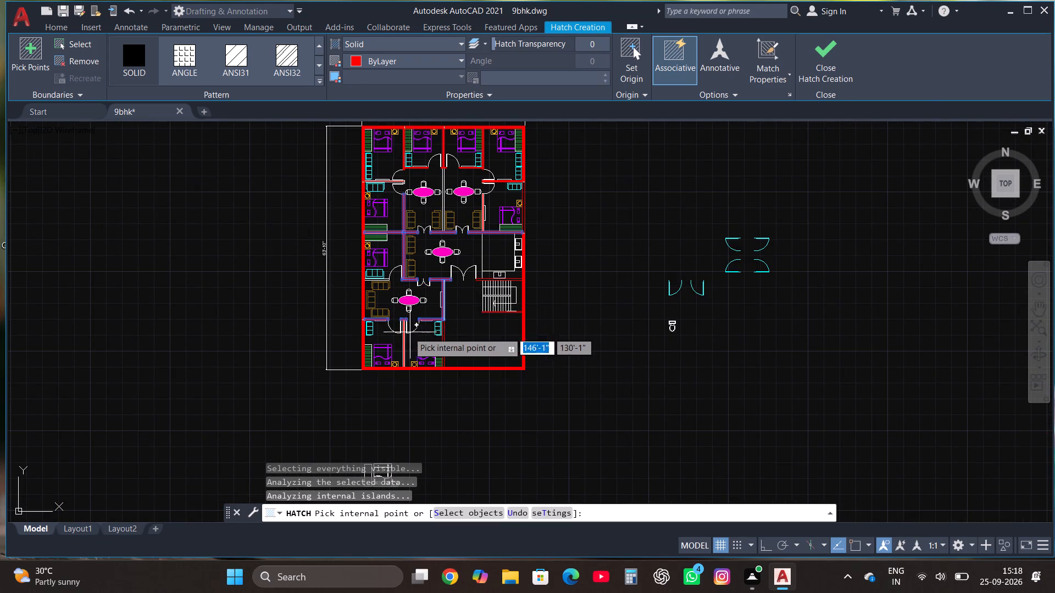
{"action": "scroll", "coordinate": [395, 327], "scroll_direction": "up", "scroll_amount": 4}
{"action": "scroll", "coordinate": [395, 326], "scroll_direction": "down", "scroll_amount": 2}
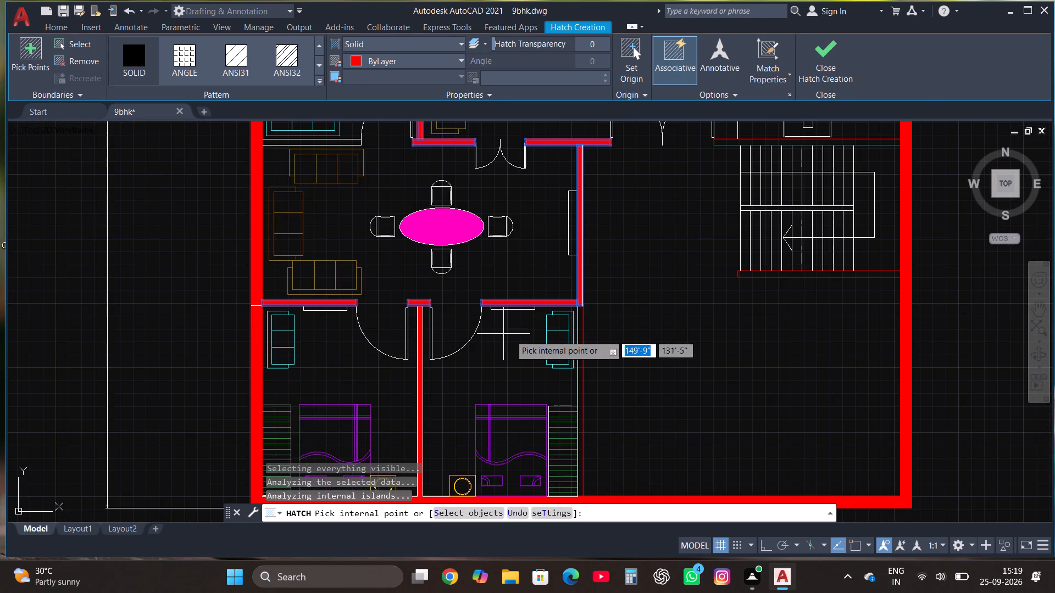
{"action": "scroll", "coordinate": [587, 396], "scroll_direction": "up", "scroll_amount": 1}
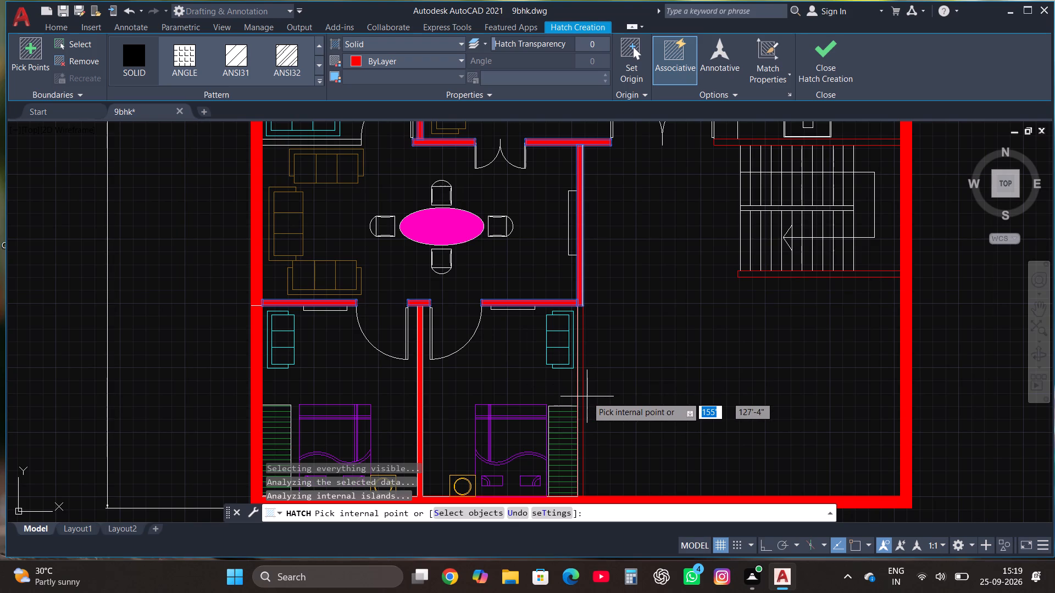
{"action": "scroll", "coordinate": [574, 376], "scroll_direction": "up", "scroll_amount": 2}
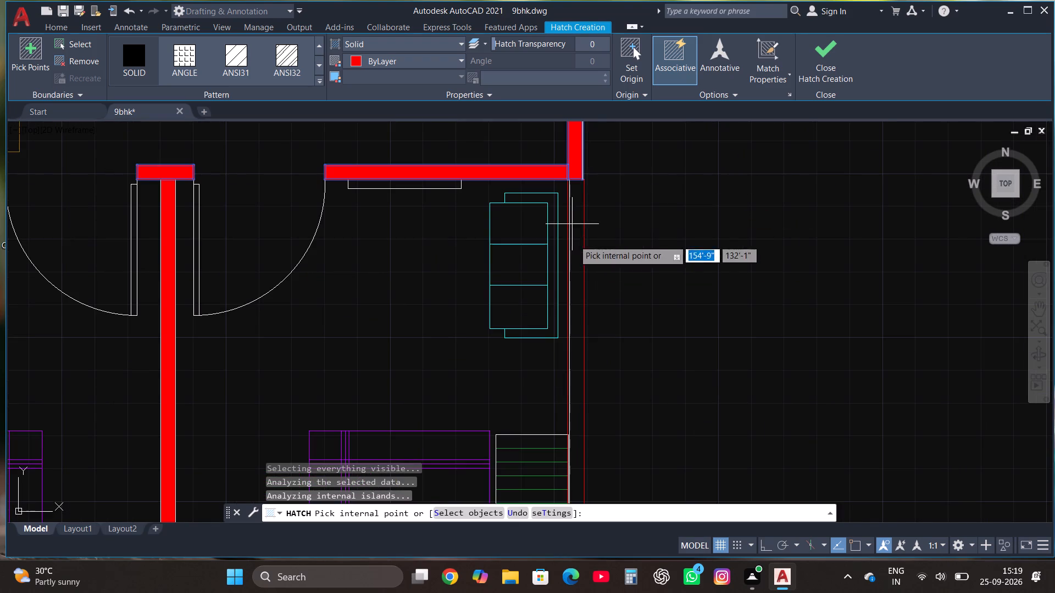
{"action": "left_click", "coordinate": [576, 292]}
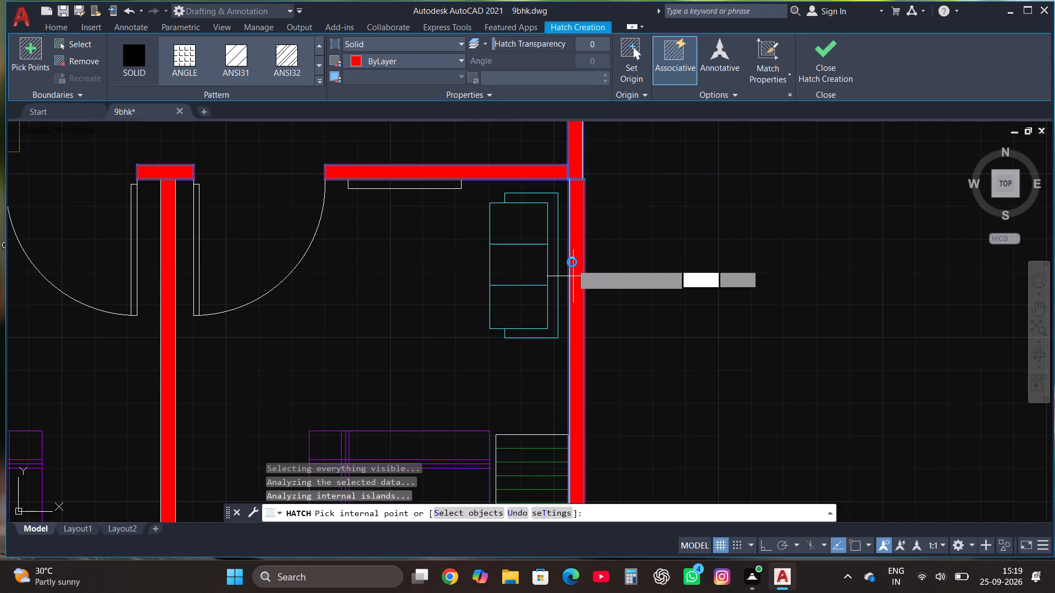
Solid-hatch the walls north and south of the staircase and finish the hatch.
{"action": "scroll", "coordinate": [316, 290], "scroll_direction": "down", "scroll_amount": 4}
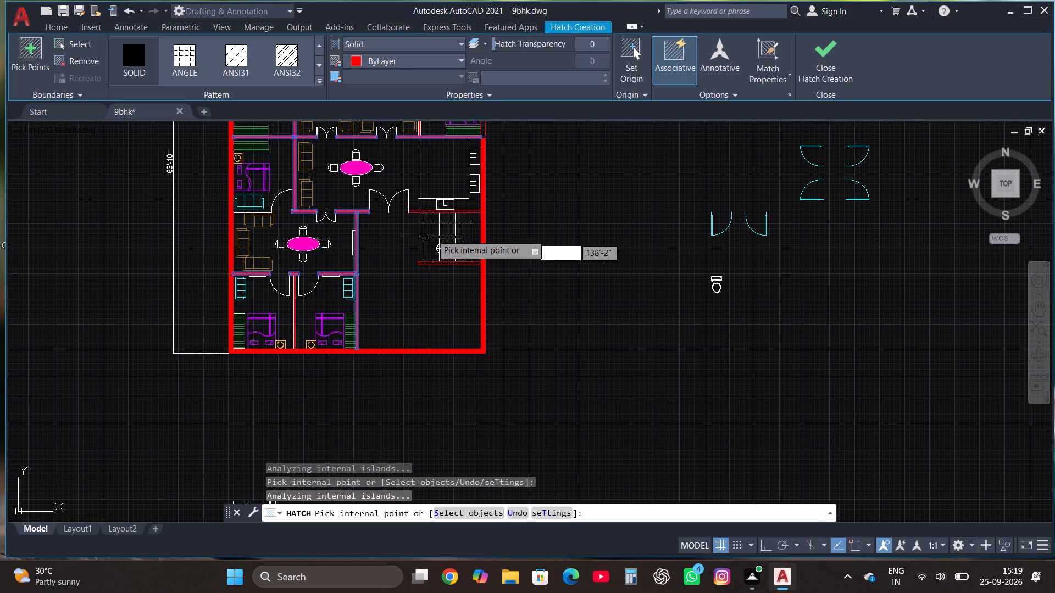
{"action": "scroll", "coordinate": [451, 210], "scroll_direction": "up", "scroll_amount": 3}
{"action": "left_click", "coordinate": [449, 214]}
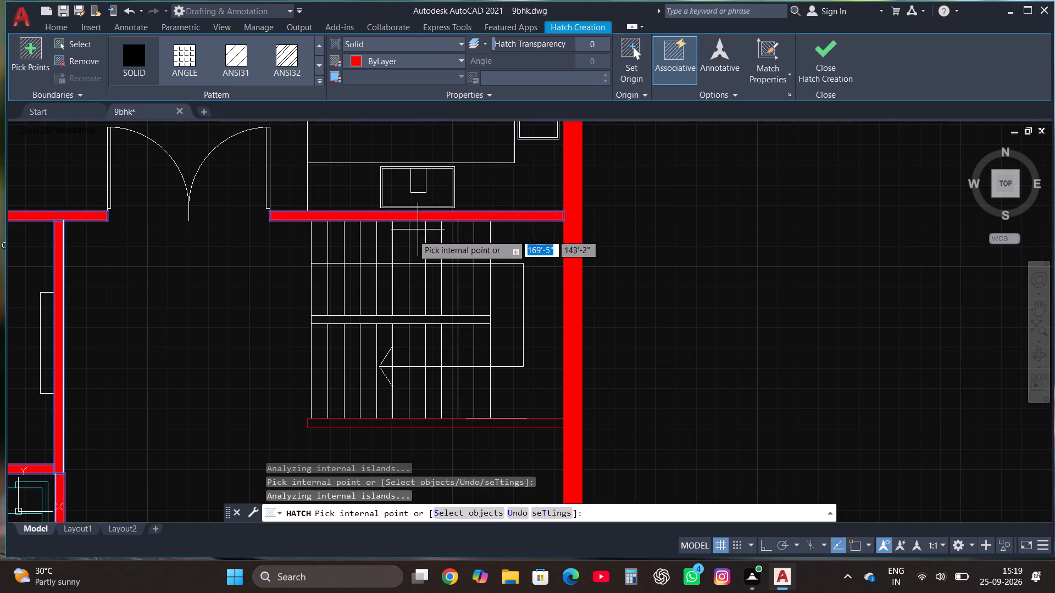
{"action": "left_click", "coordinate": [401, 423]}
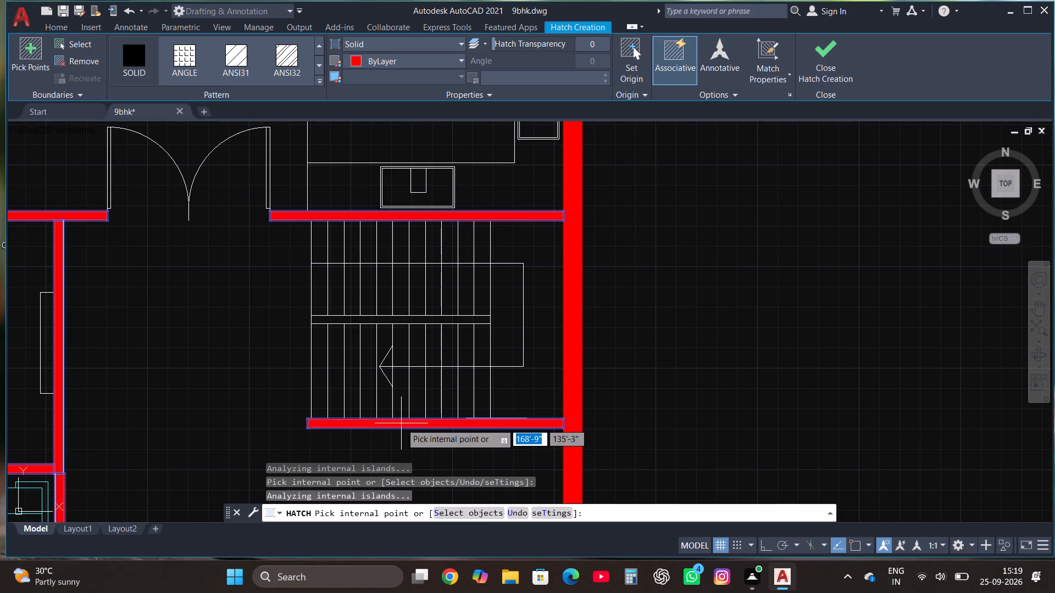
{"action": "left_click", "coordinate": [824, 52]}
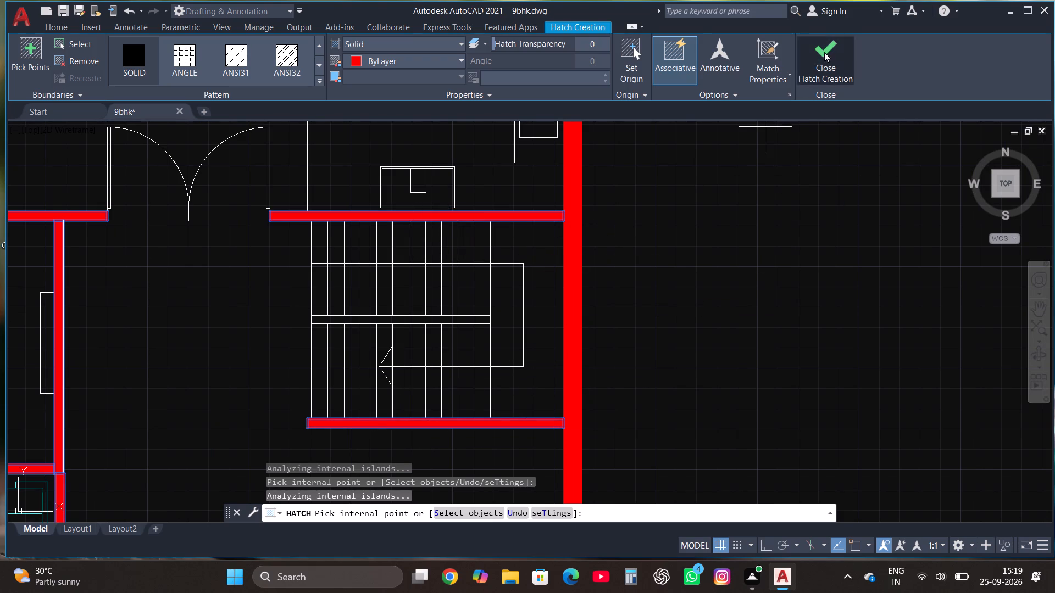
Examine the walls across the floor plan, from the southern rooms and staircase up to the northern bedrooms, for hatch coverage.
{"action": "scroll", "coordinate": [610, 367], "scroll_direction": "down", "scroll_amount": 2}
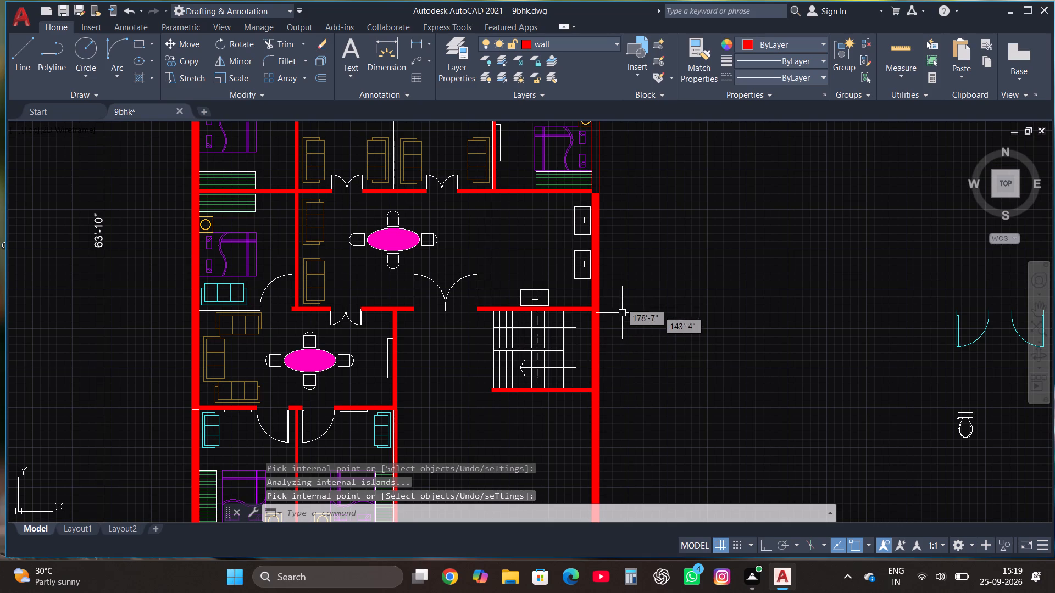
{"action": "scroll", "coordinate": [631, 260], "scroll_direction": "down", "scroll_amount": 2}
{"action": "scroll", "coordinate": [604, 318], "scroll_direction": "up", "scroll_amount": 2}
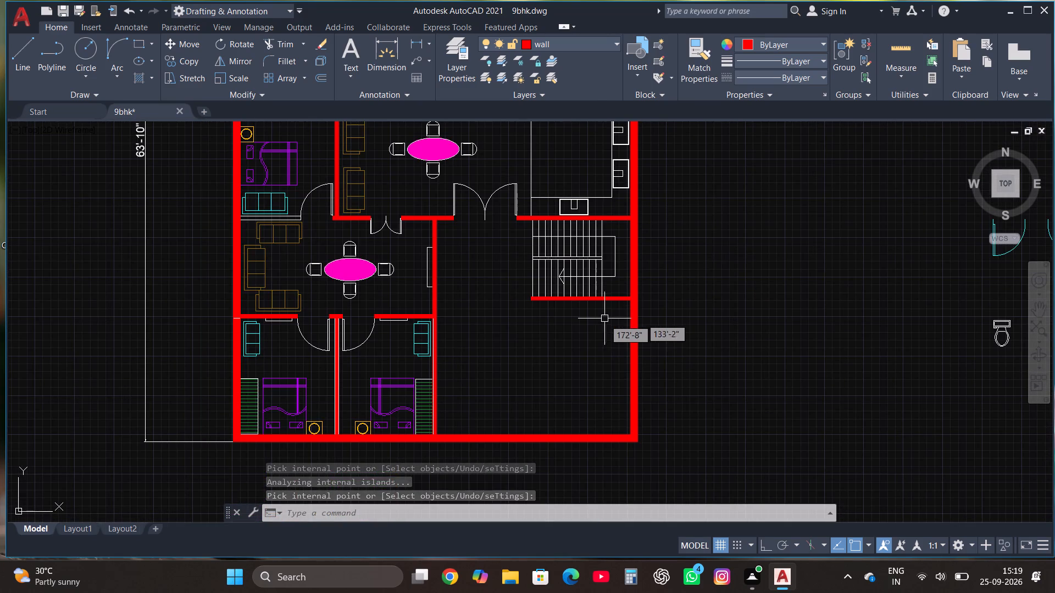
{"action": "scroll", "coordinate": [591, 379], "scroll_direction": "down", "scroll_amount": 1}
{"action": "scroll", "coordinate": [578, 192], "scroll_direction": "up", "scroll_amount": 1}
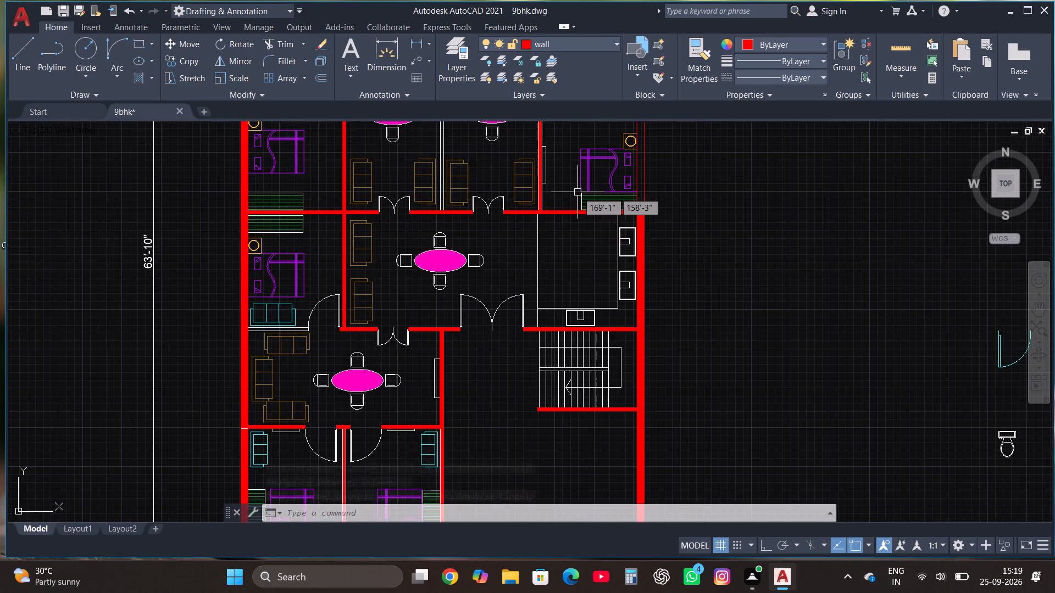
{"action": "scroll", "coordinate": [530, 439], "scroll_direction": "down", "scroll_amount": 2}
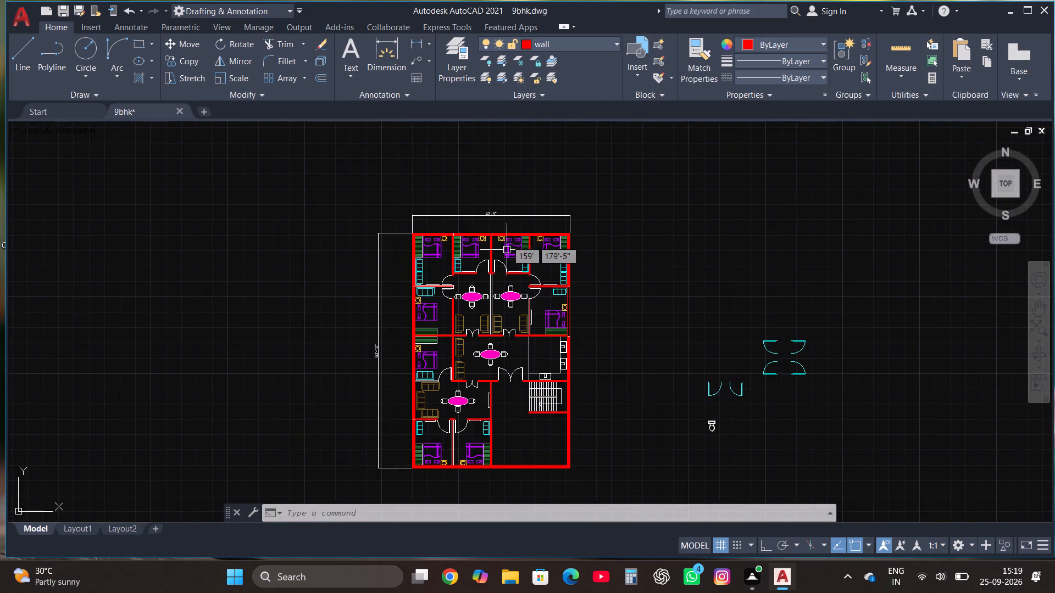
{"action": "scroll", "coordinate": [506, 240], "scroll_direction": "up", "scroll_amount": 4}
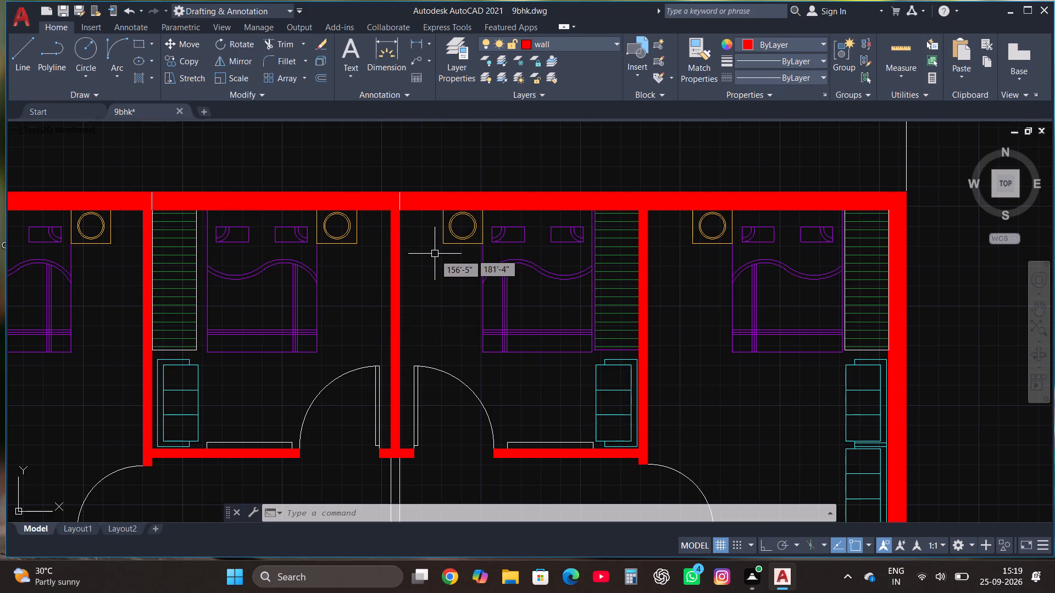
Look over the whole floor plan, from the northern bedrooms down to the dining areas.
{"action": "scroll", "coordinate": [498, 304], "scroll_direction": "down", "scroll_amount": 1}
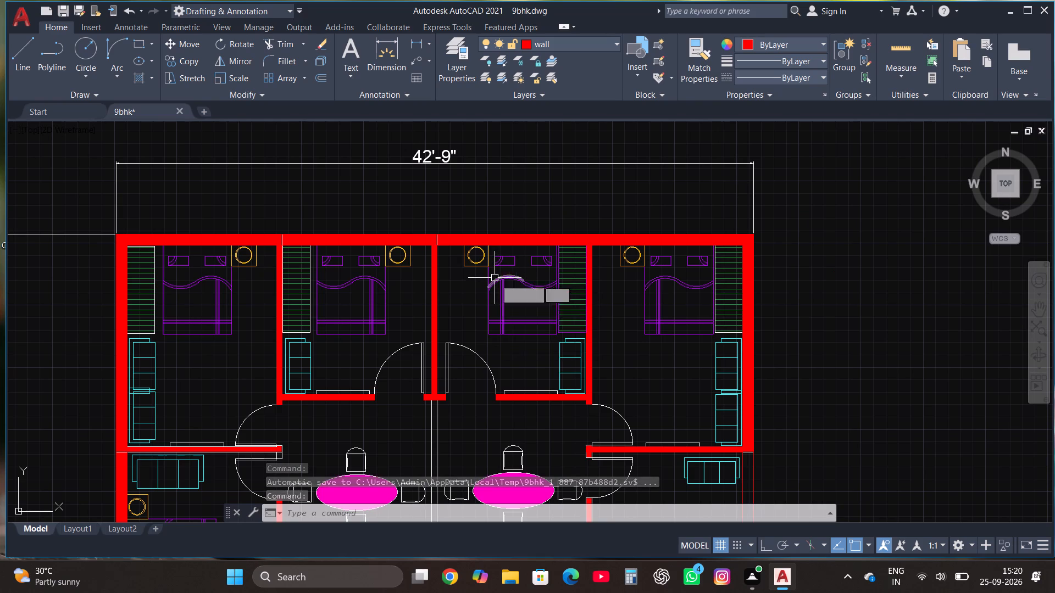
{"action": "scroll", "coordinate": [545, 304], "scroll_direction": "down", "scroll_amount": 1}
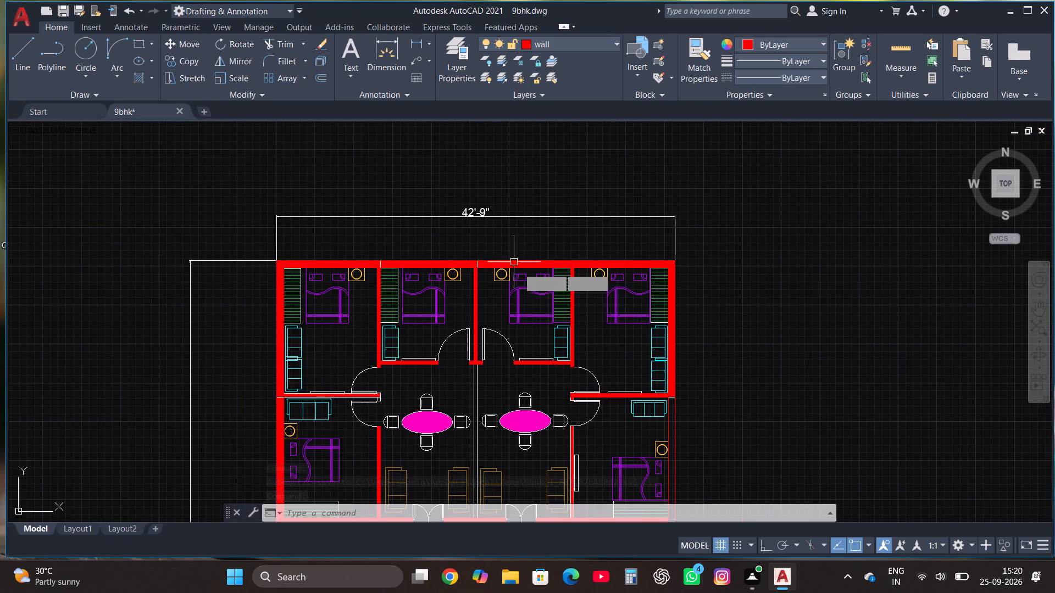
{"action": "scroll", "coordinate": [543, 290], "scroll_direction": "down", "scroll_amount": 2}
{"action": "scroll", "coordinate": [465, 316], "scroll_direction": "up", "scroll_amount": 3}
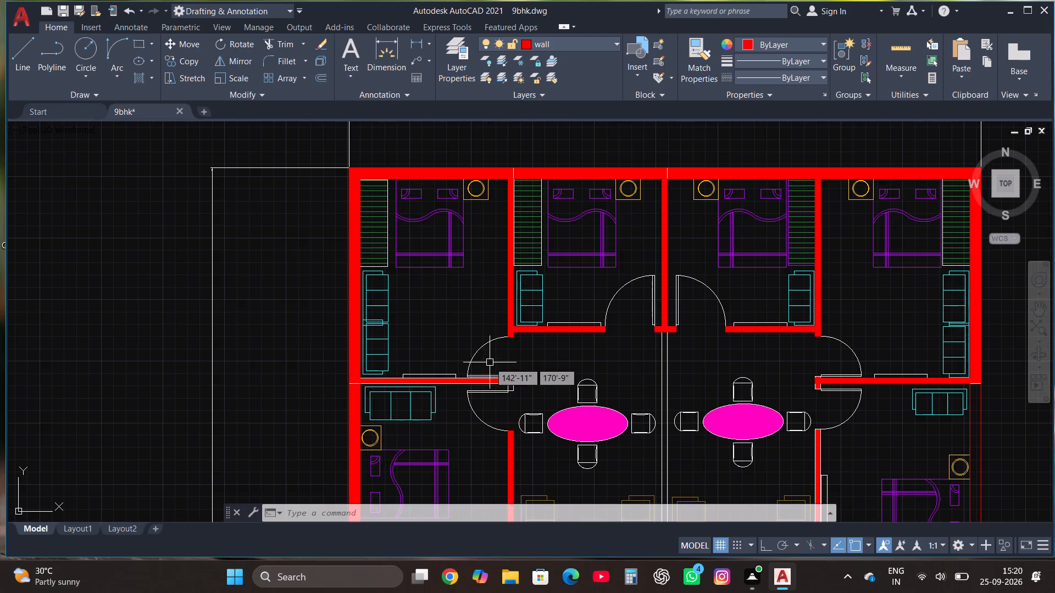
{"action": "scroll", "coordinate": [488, 363], "scroll_direction": "up", "scroll_amount": 1}
{"action": "scroll", "coordinate": [448, 326], "scroll_direction": "down", "scroll_amount": 4}
{"action": "scroll", "coordinate": [485, 357], "scroll_direction": "up", "scroll_amount": 1}
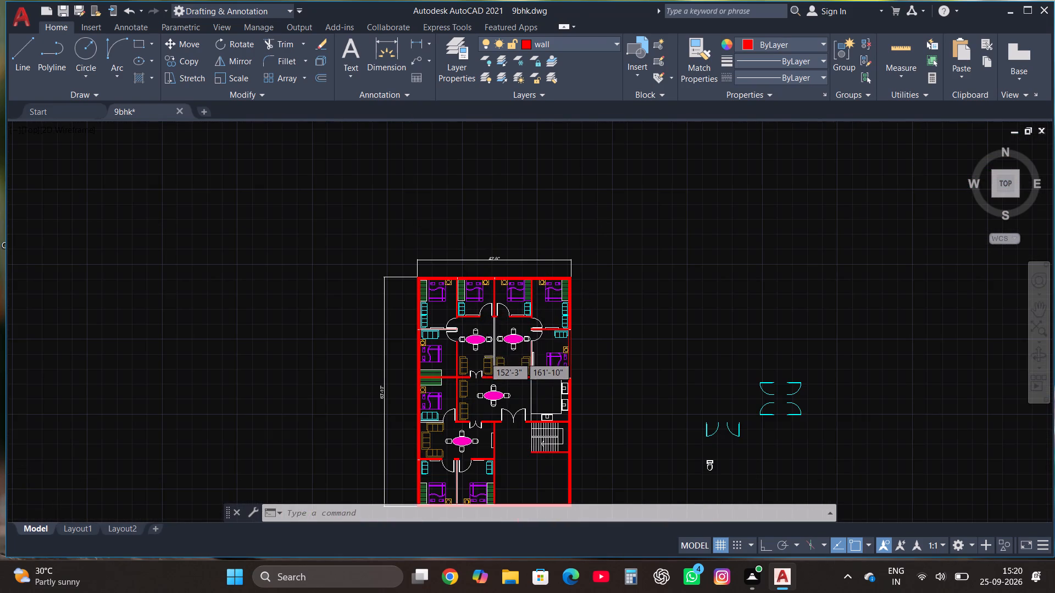
{"action": "scroll", "coordinate": [484, 357], "scroll_direction": "up", "scroll_amount": 2}
{"action": "scroll", "coordinate": [484, 358], "scroll_direction": "down", "scroll_amount": 2}
{"action": "scroll", "coordinate": [474, 314], "scroll_direction": "up", "scroll_amount": 2}
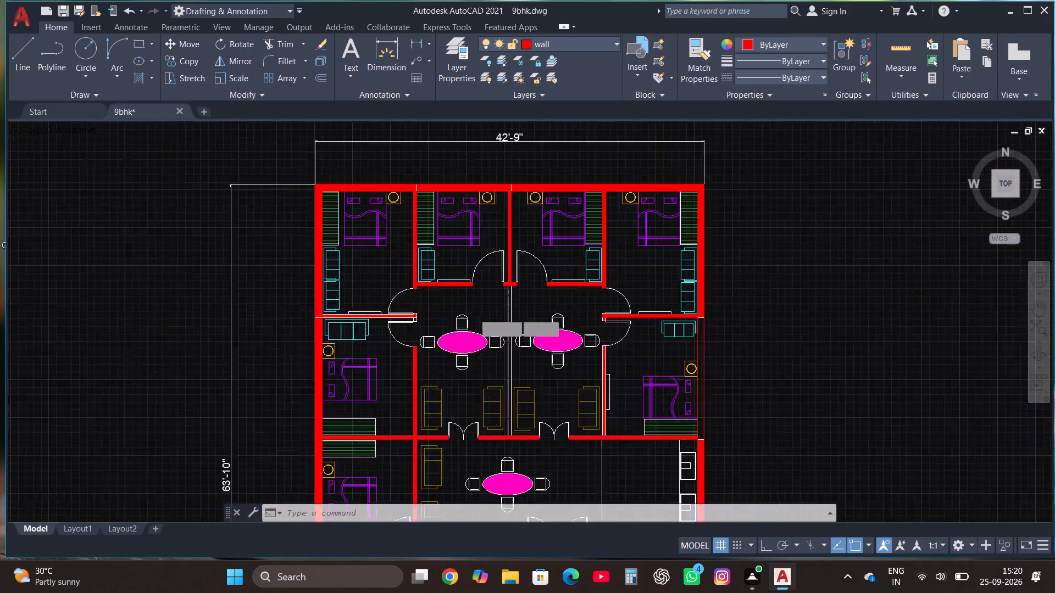
Move all four chairs of the northwestern dining table and the west and north chairs of the northeastern table to the dining layer.
{"action": "scroll", "coordinate": [474, 314], "scroll_direction": "up", "scroll_amount": 2}
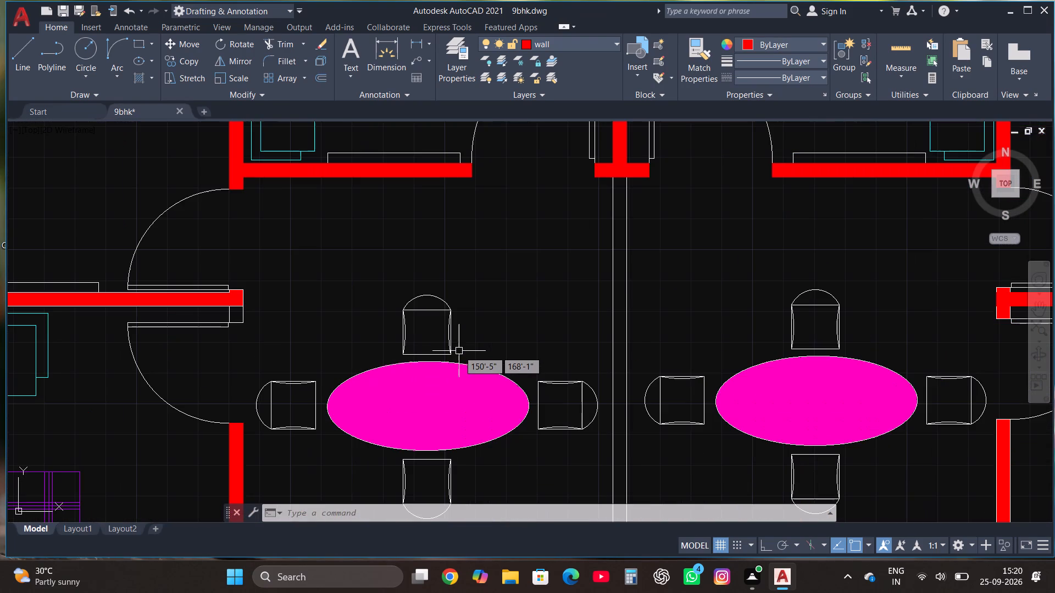
{"action": "left_click", "coordinate": [464, 359]}
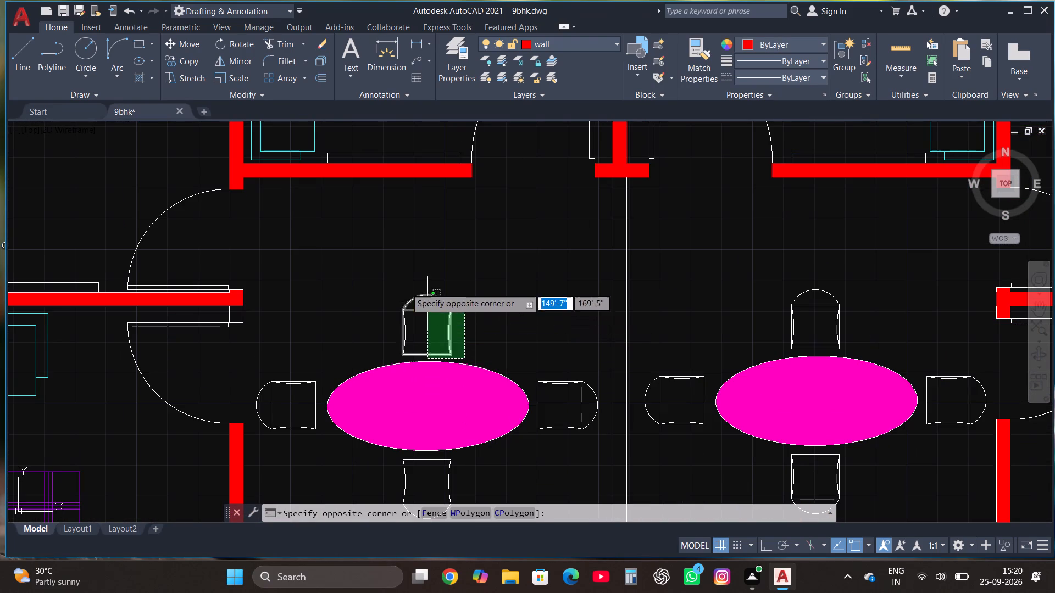
{"action": "left_click", "coordinate": [386, 277]}
{"action": "left_click", "coordinate": [597, 446]}
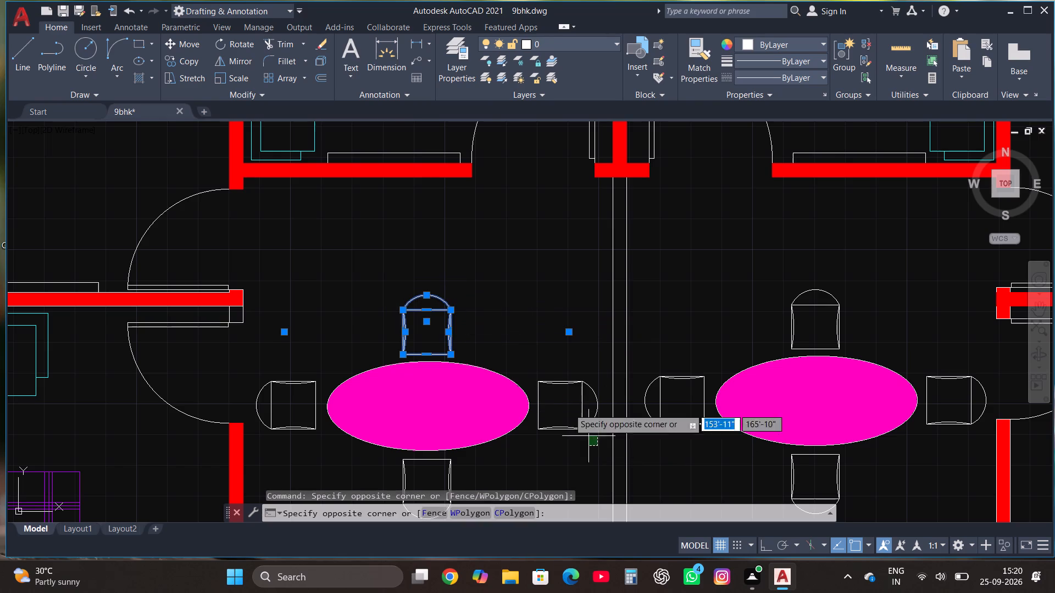
{"action": "left_click", "coordinate": [534, 360]}
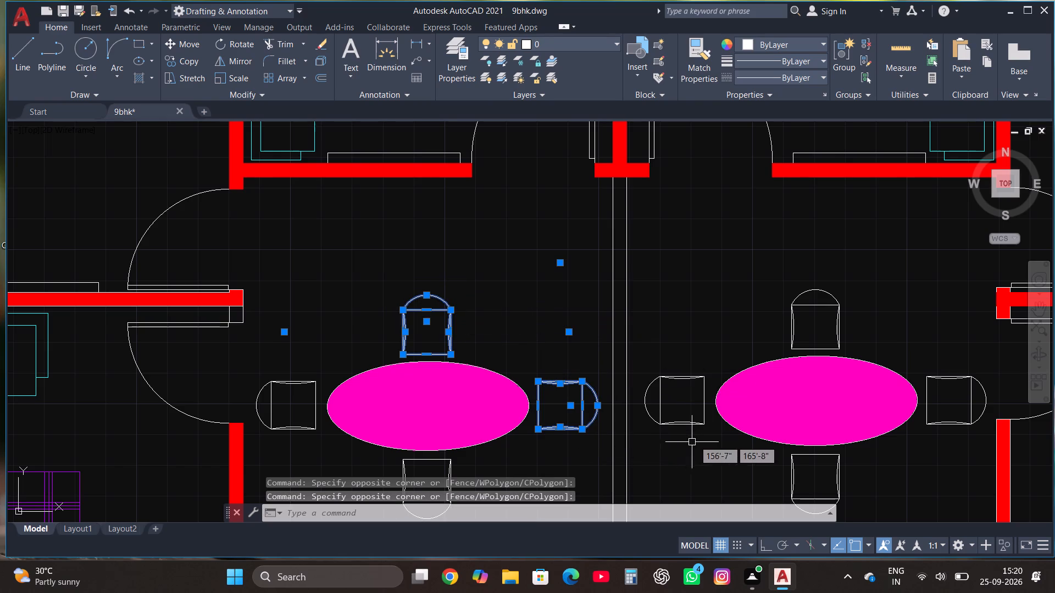
{"action": "left_click", "coordinate": [710, 432]}
{"action": "left_click", "coordinate": [637, 339]}
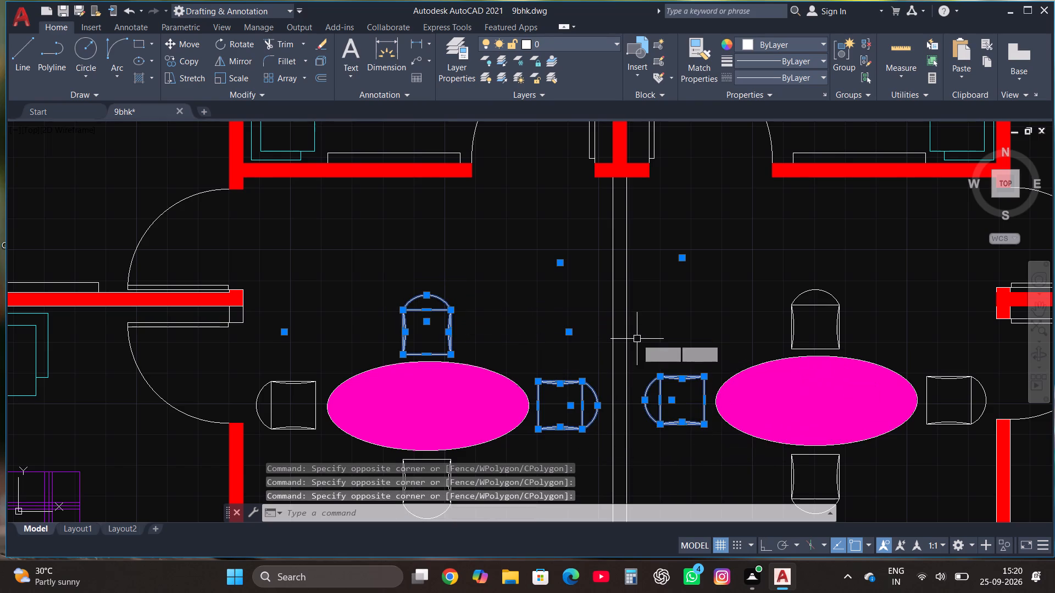
{"action": "scroll", "coordinate": [640, 349], "scroll_direction": "down", "scroll_amount": 2}
{"action": "scroll", "coordinate": [534, 380], "scroll_direction": "up", "scroll_amount": 3}
{"action": "left_click", "coordinate": [450, 401]}
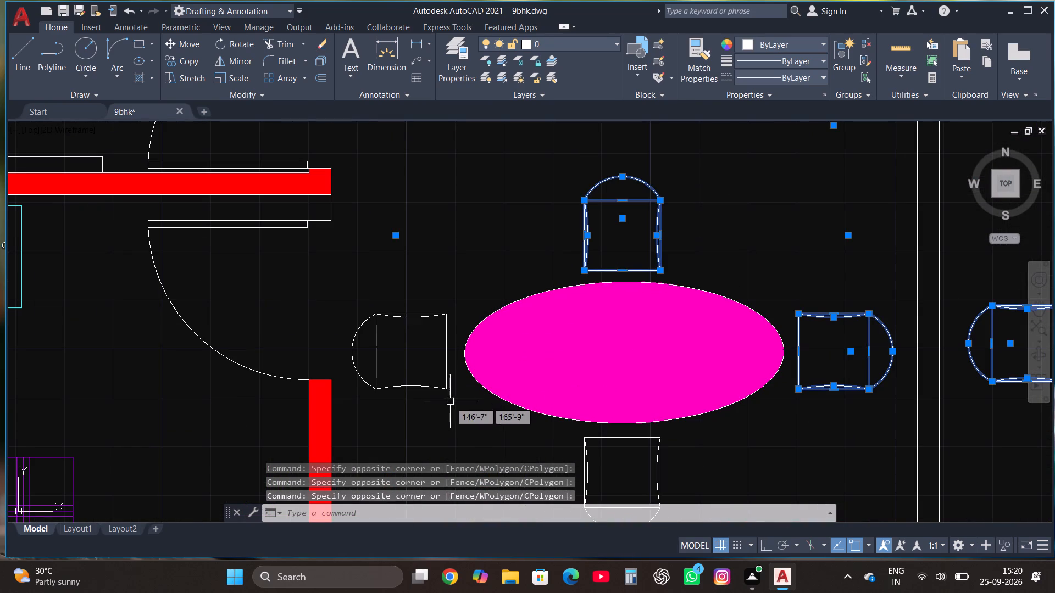
{"action": "left_click", "coordinate": [353, 281]}
{"action": "scroll", "coordinate": [431, 298], "scroll_direction": "down", "scroll_amount": 1}
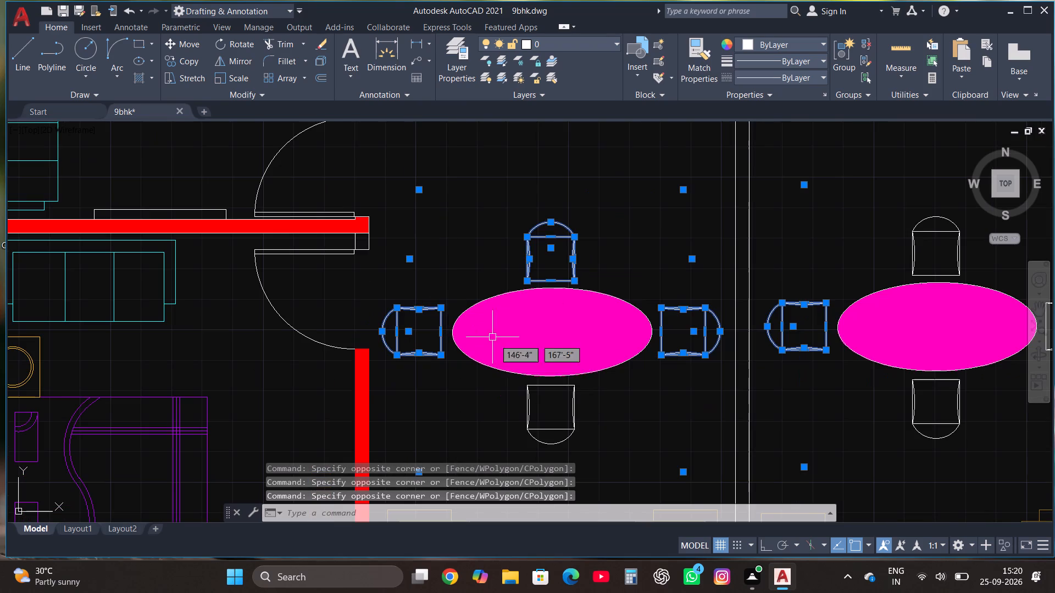
{"action": "left_click", "coordinate": [584, 442]}
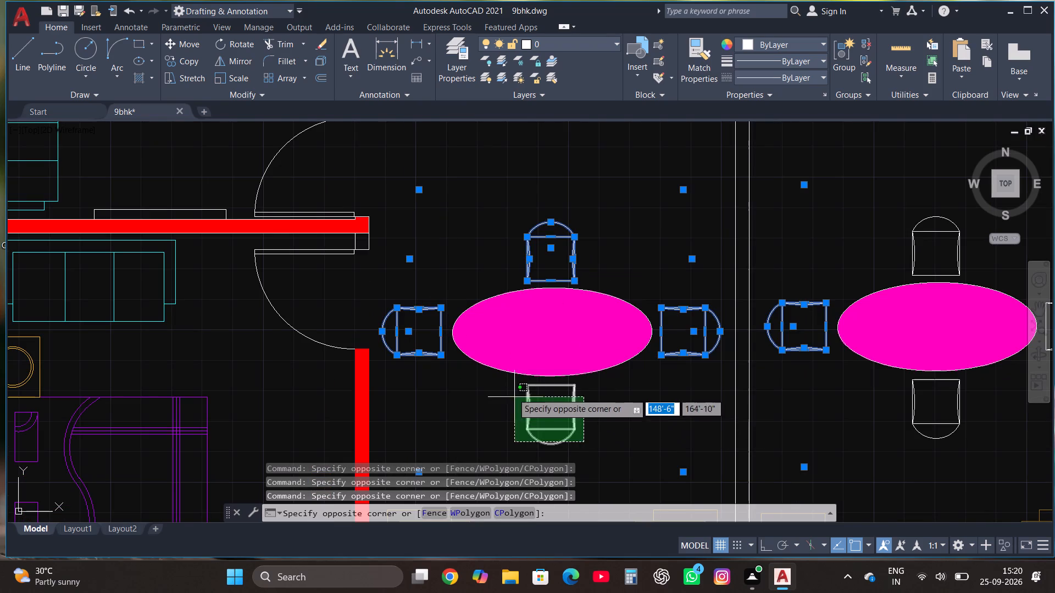
{"action": "left_click", "coordinate": [506, 383]}
{"action": "scroll", "coordinate": [435, 337], "scroll_direction": "down", "scroll_amount": 3}
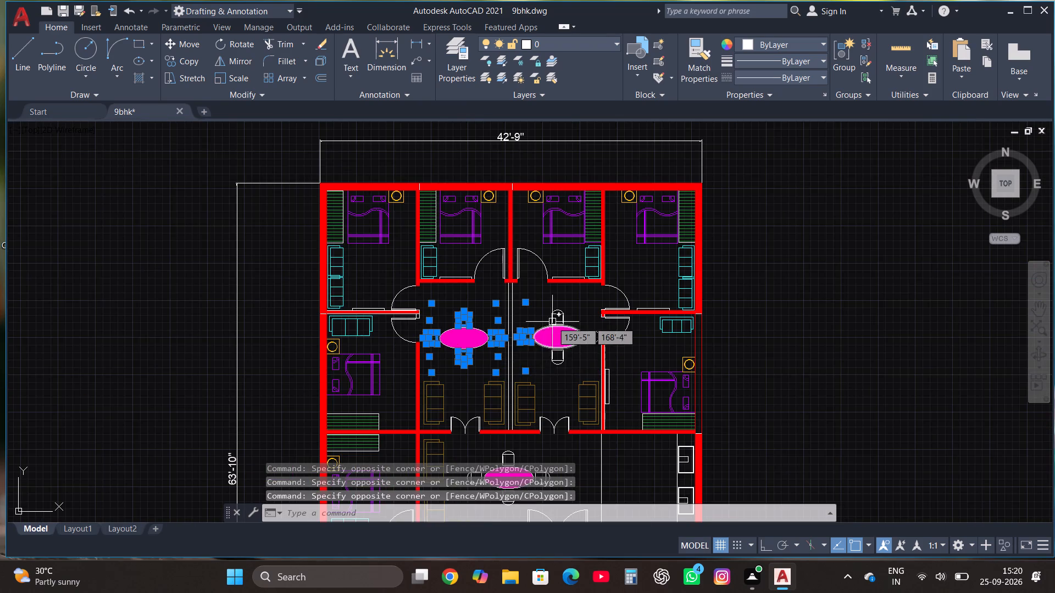
{"action": "scroll", "coordinate": [552, 322], "scroll_direction": "up", "scroll_amount": 3}
{"action": "left_click", "coordinate": [604, 332]}
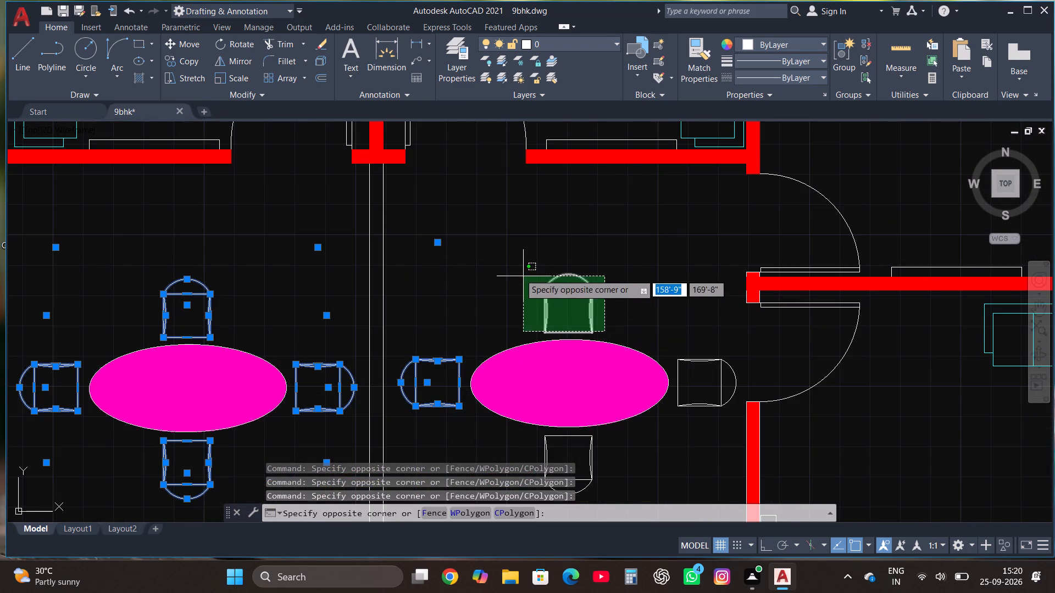
{"action": "left_click", "coordinate": [519, 256]}
{"action": "left_click", "coordinate": [553, 43]}
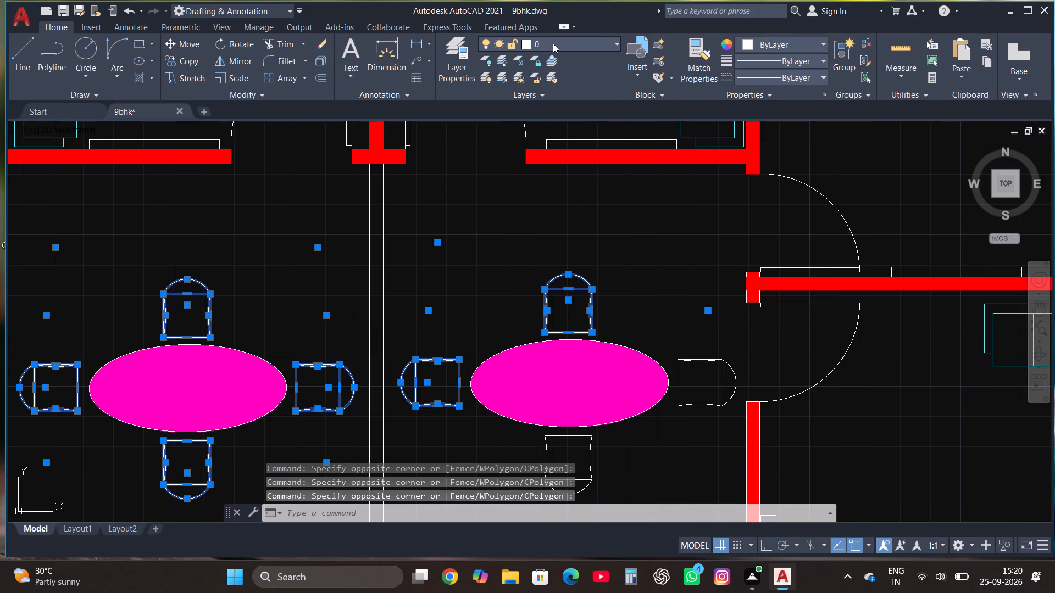
{"action": "left_click", "coordinate": [551, 127]}
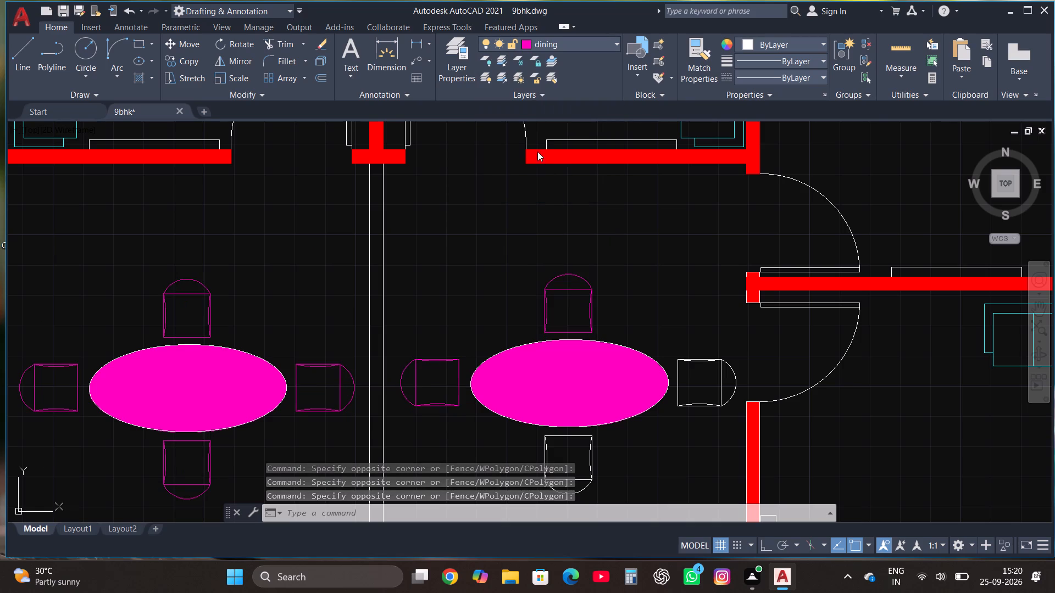
{"action": "key", "text": "Escape"}
Move the south and east chairs of the northeastern dining table to the dining layer.
{"action": "scroll", "coordinate": [469, 243], "scroll_direction": "down", "scroll_amount": 1}
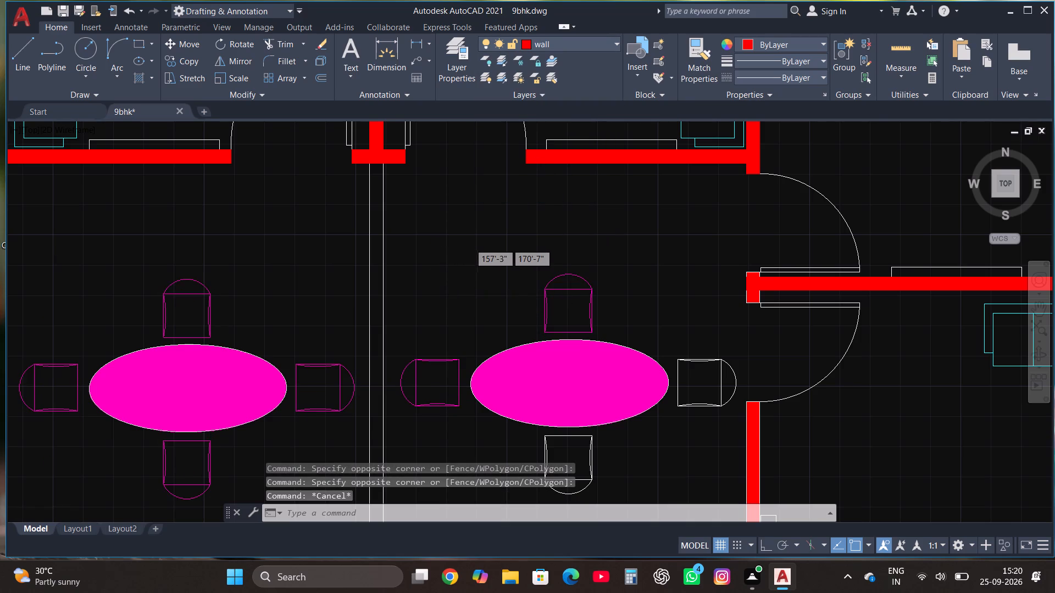
{"action": "scroll", "coordinate": [469, 243], "scroll_direction": "down", "scroll_amount": 1}
{"action": "scroll", "coordinate": [506, 326], "scroll_direction": "up", "scroll_amount": 2}
{"action": "left_click", "coordinate": [546, 372]}
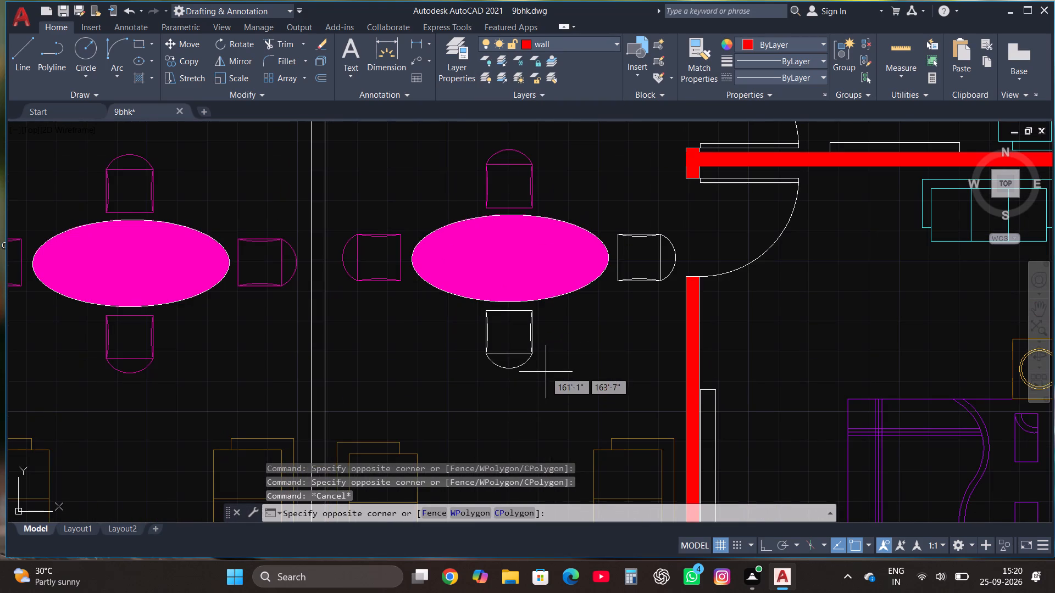
{"action": "left_click", "coordinate": [468, 307]}
{"action": "scroll", "coordinate": [681, 266], "scroll_direction": "up", "scroll_amount": 2}
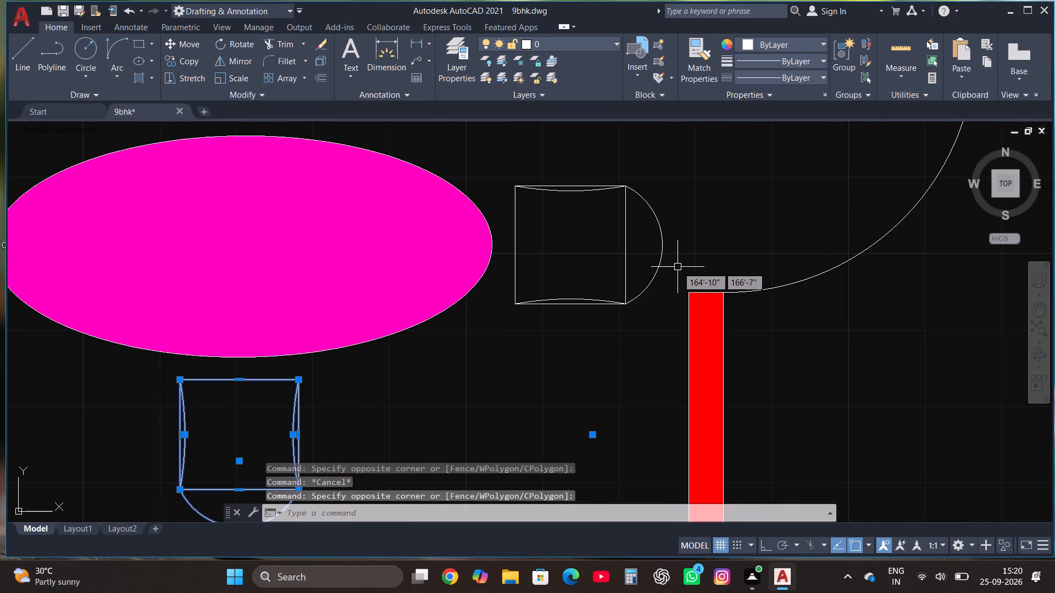
{"action": "left_click", "coordinate": [664, 317]}
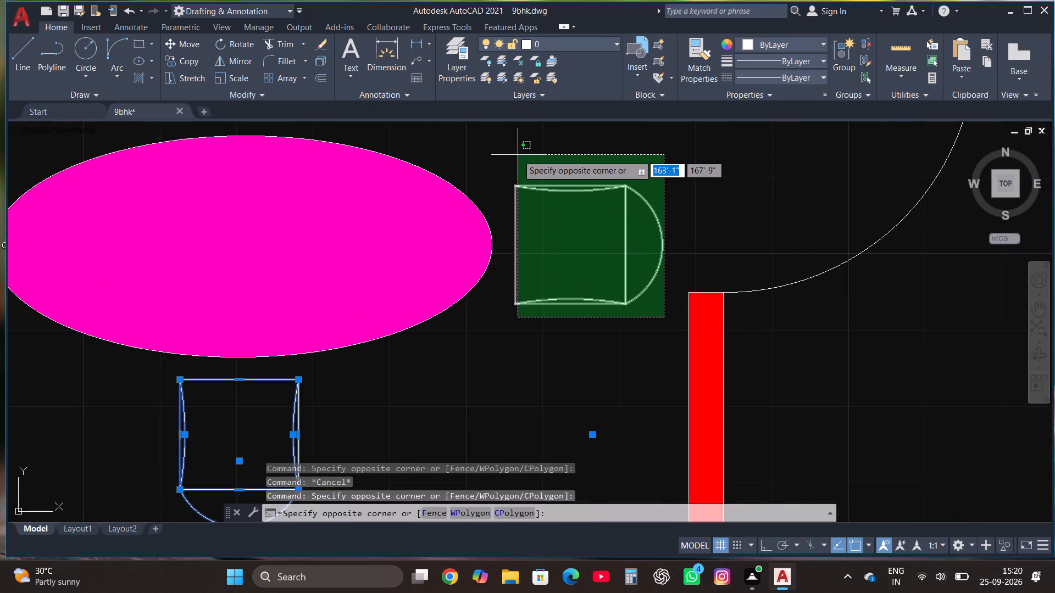
{"action": "left_click", "coordinate": [514, 153]}
{"action": "left_click", "coordinate": [550, 44]}
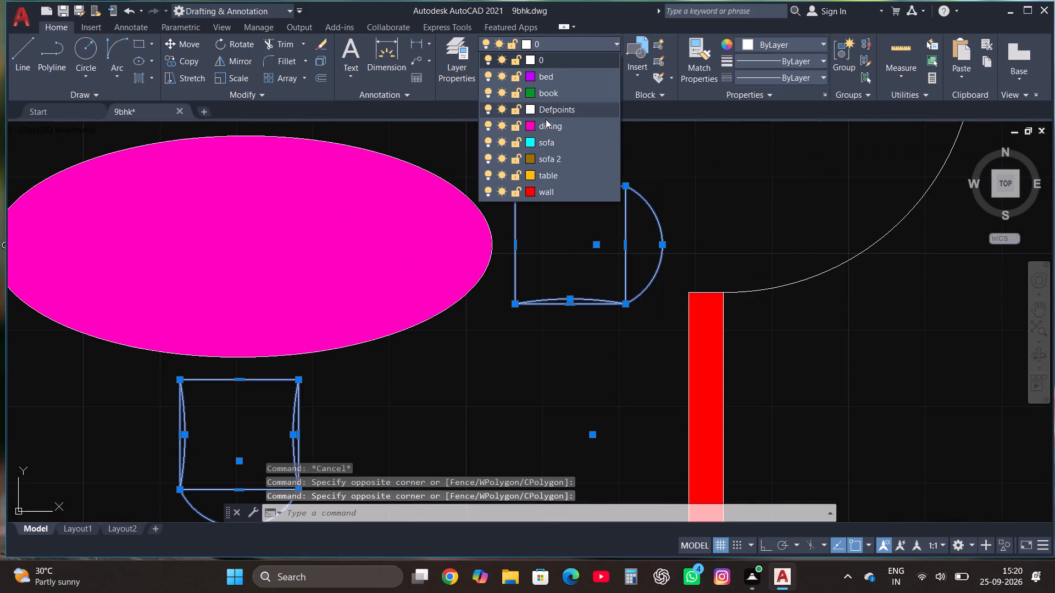
{"action": "left_click", "coordinate": [546, 122]}
{"action": "scroll", "coordinate": [559, 293], "scroll_direction": "down", "scroll_amount": 4}
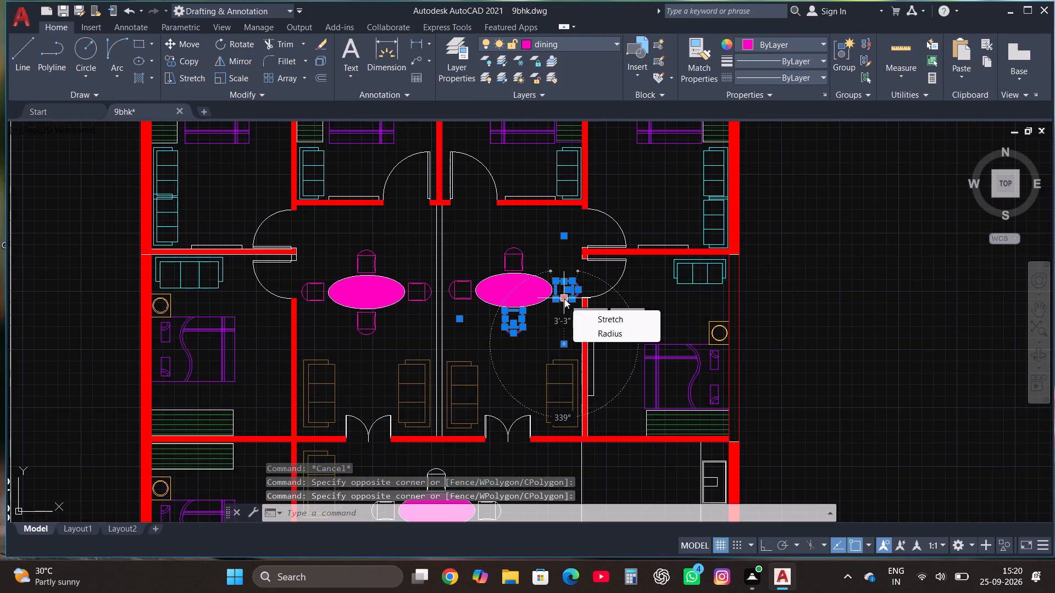
{"action": "key", "text": "Escape"}
{"action": "key", "text": "Escape"}
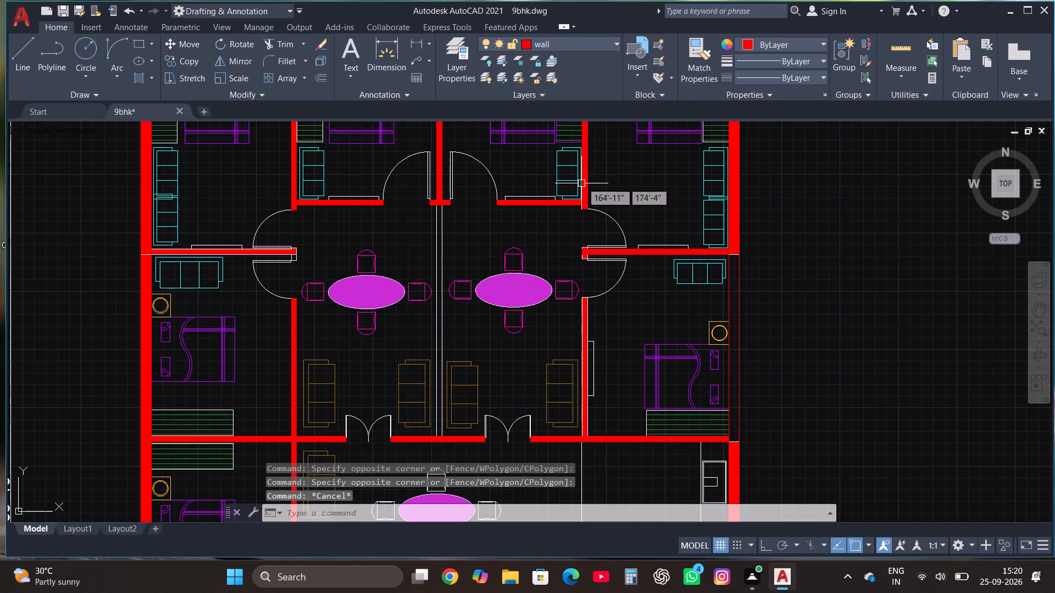
Move the four chairs around the central dining table, west of the kitchen, to the dining layer.
{"action": "scroll", "coordinate": [584, 181], "scroll_direction": "down", "scroll_amount": 2}
{"action": "scroll", "coordinate": [528, 333], "scroll_direction": "up", "scroll_amount": 3}
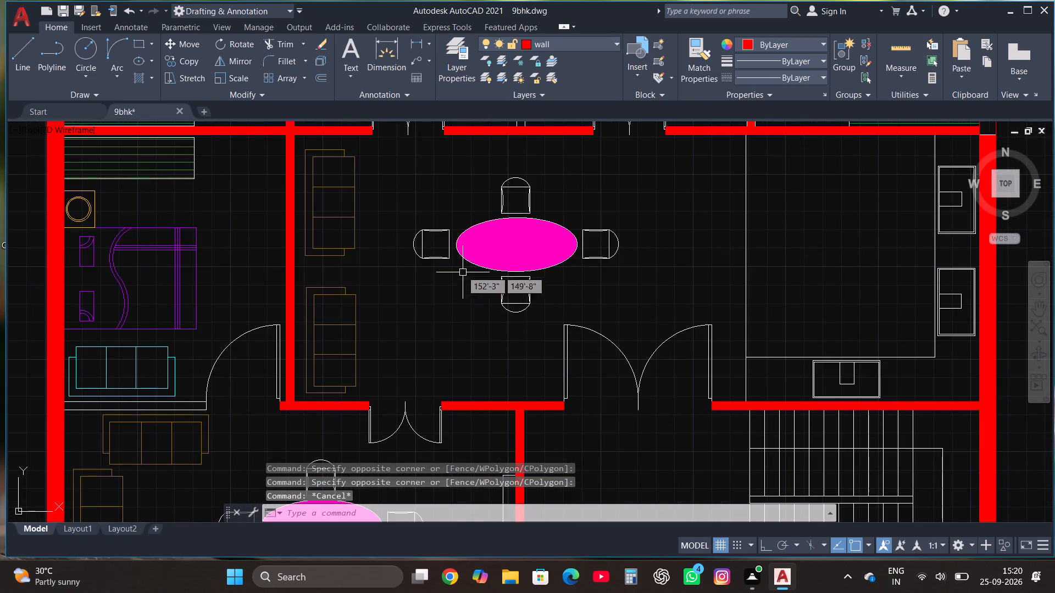
{"action": "scroll", "coordinate": [432, 249], "scroll_direction": "up", "scroll_amount": 1}
{"action": "left_click", "coordinate": [464, 272]}
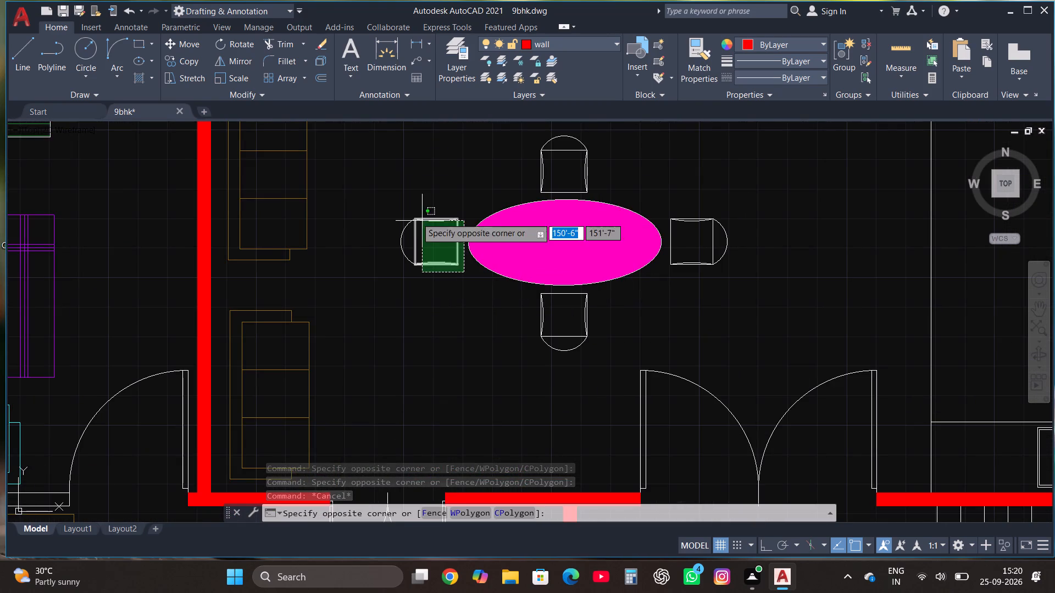
{"action": "left_click", "coordinate": [404, 206]}
{"action": "left_click", "coordinate": [742, 273]}
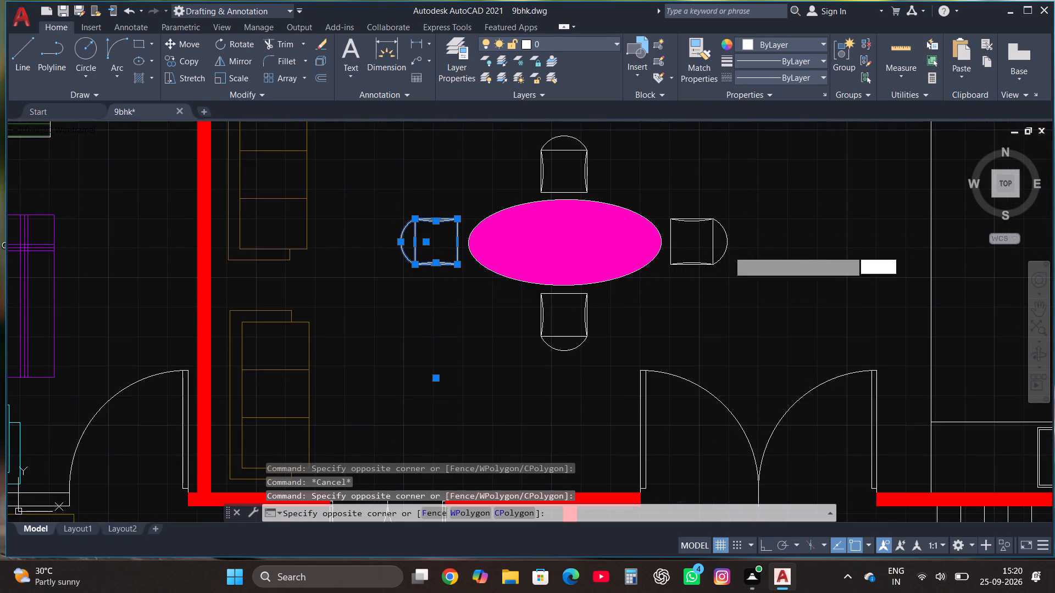
{"action": "left_click", "coordinate": [668, 196]}
{"action": "left_click", "coordinate": [596, 355]}
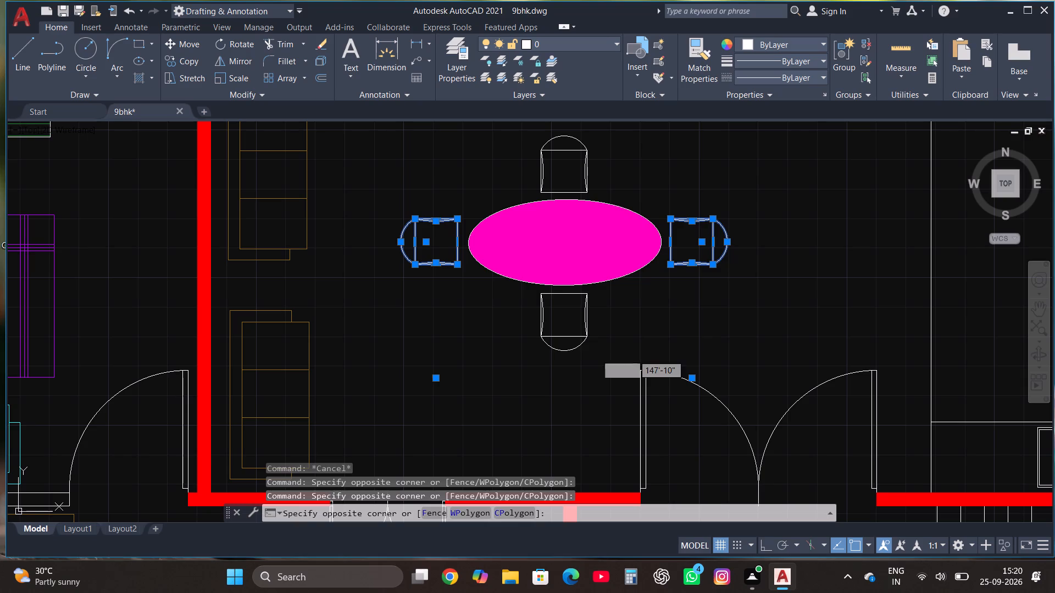
{"action": "left_click", "coordinate": [533, 296]}
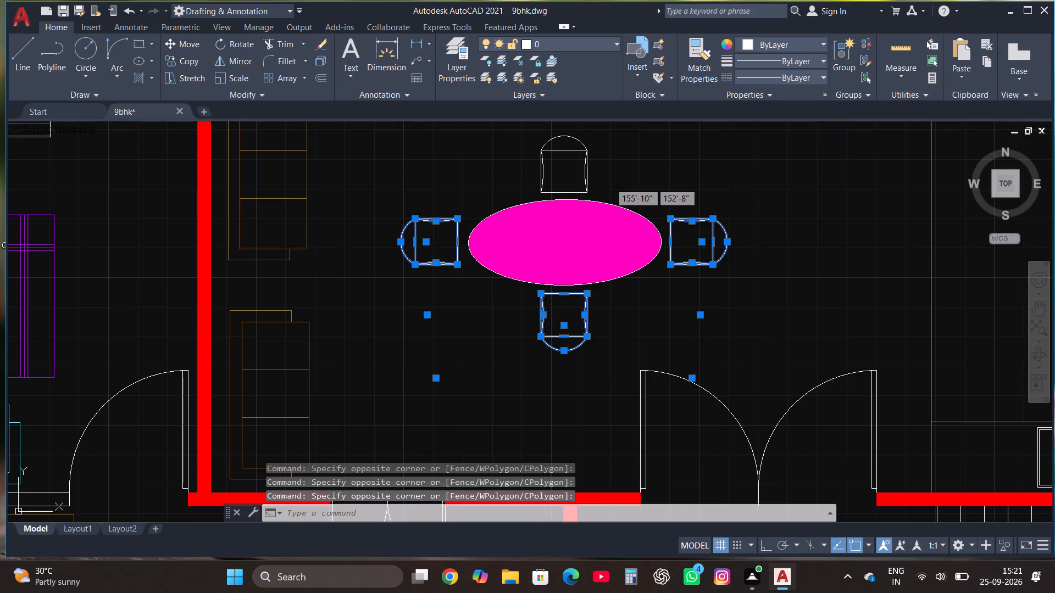
{"action": "left_click", "coordinate": [610, 183]}
{"action": "left_click", "coordinate": [523, 129]}
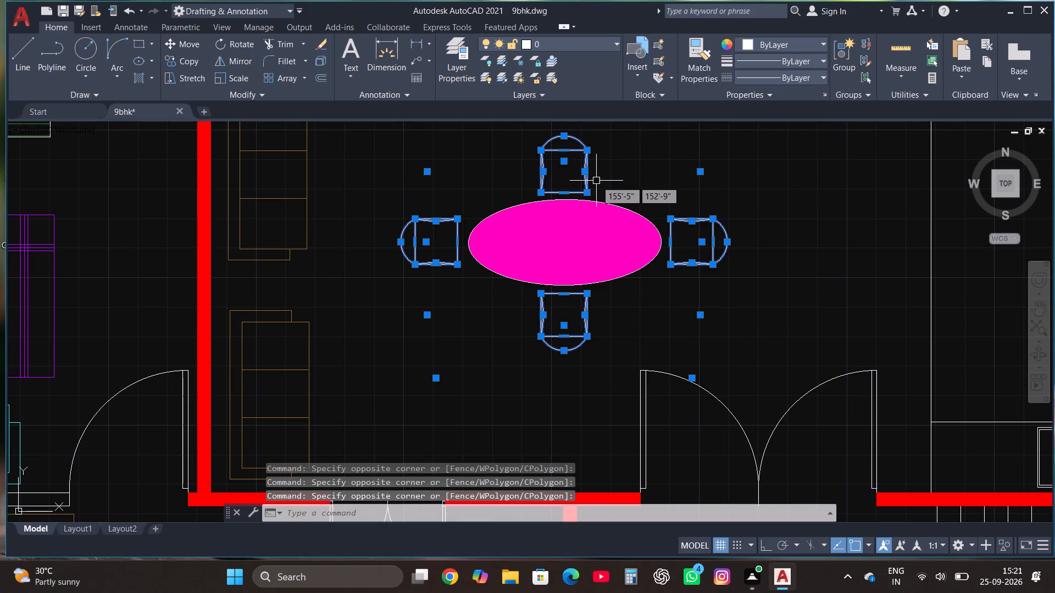
{"action": "left_click", "coordinate": [564, 42]}
{"action": "left_click", "coordinate": [549, 121]}
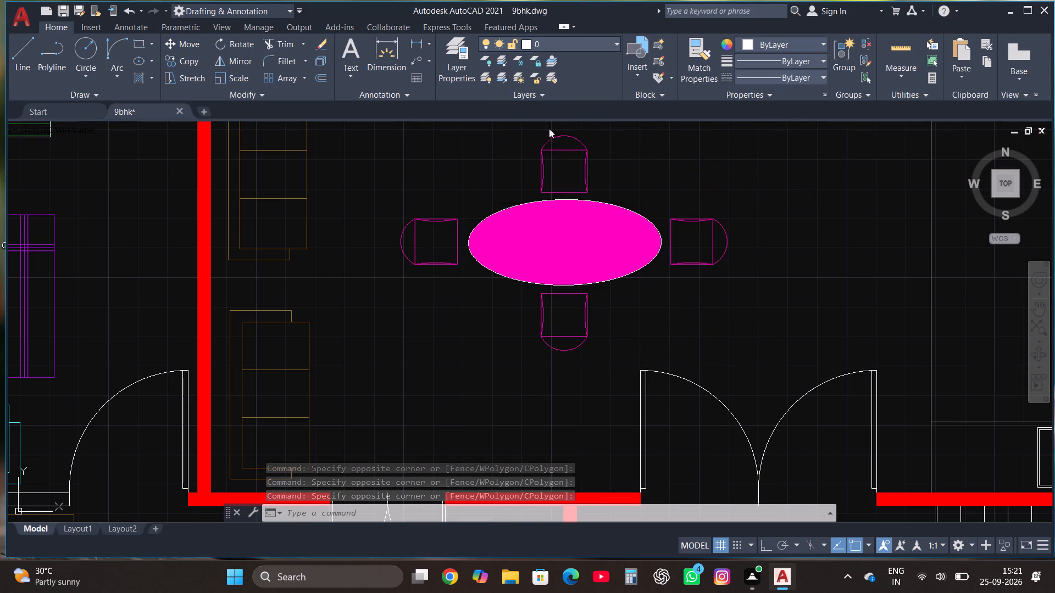
{"action": "scroll", "coordinate": [556, 260], "scroll_direction": "down", "scroll_amount": 1}
{"action": "key", "text": "Escape"}
Move the four chairs around the southwestern dining table, north of the two southern bedrooms, to the dining layer.
{"action": "scroll", "coordinate": [610, 200], "scroll_direction": "down", "scroll_amount": 2}
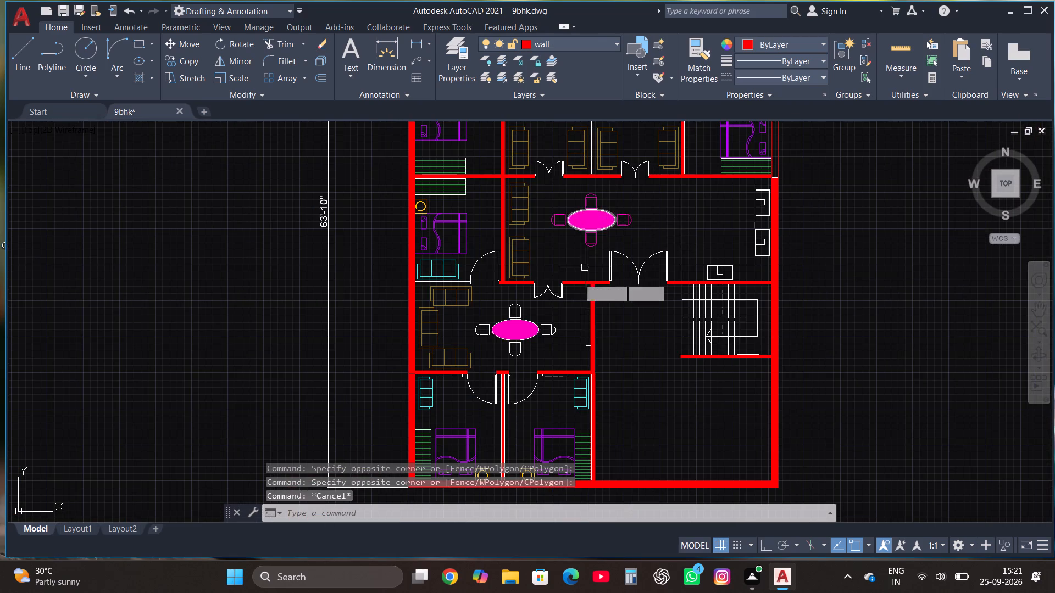
{"action": "scroll", "coordinate": [543, 343], "scroll_direction": "up", "scroll_amount": 3}
{"action": "left_click", "coordinate": [584, 321]}
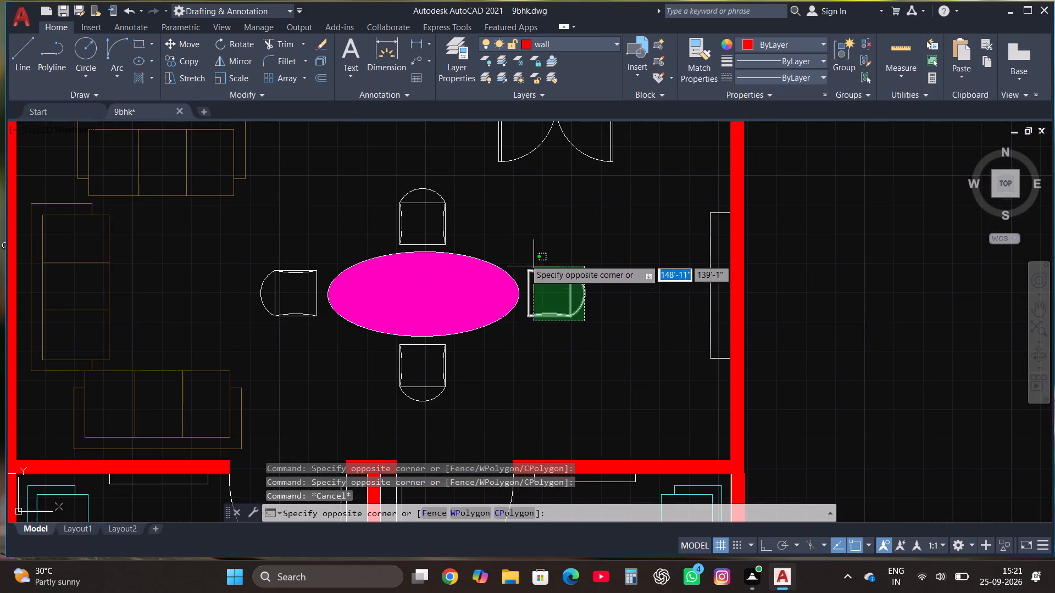
{"action": "left_click", "coordinate": [524, 259]}
{"action": "left_click", "coordinate": [469, 240]}
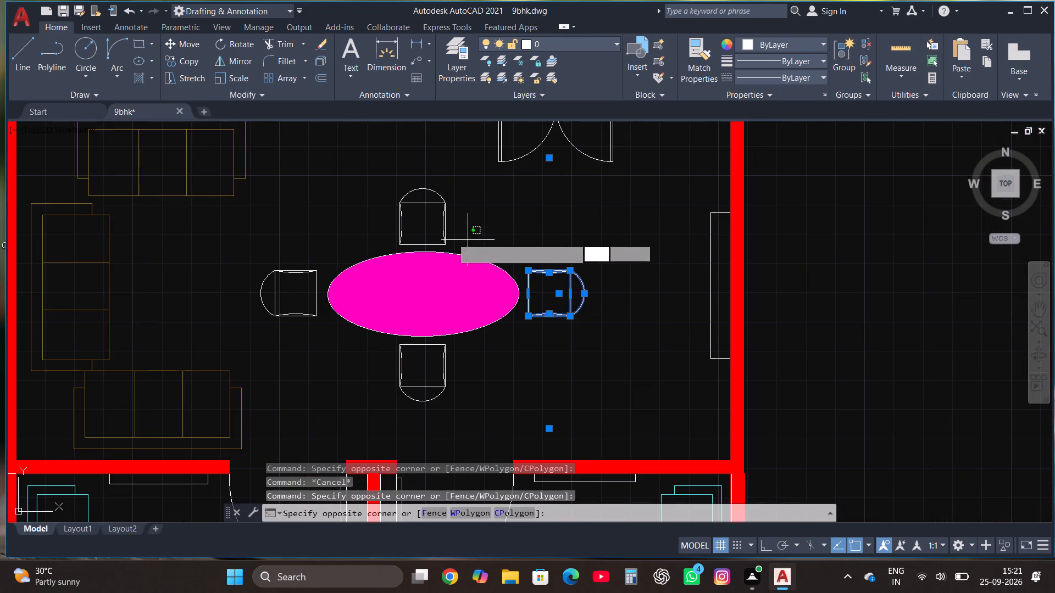
{"action": "left_click", "coordinate": [381, 183]}
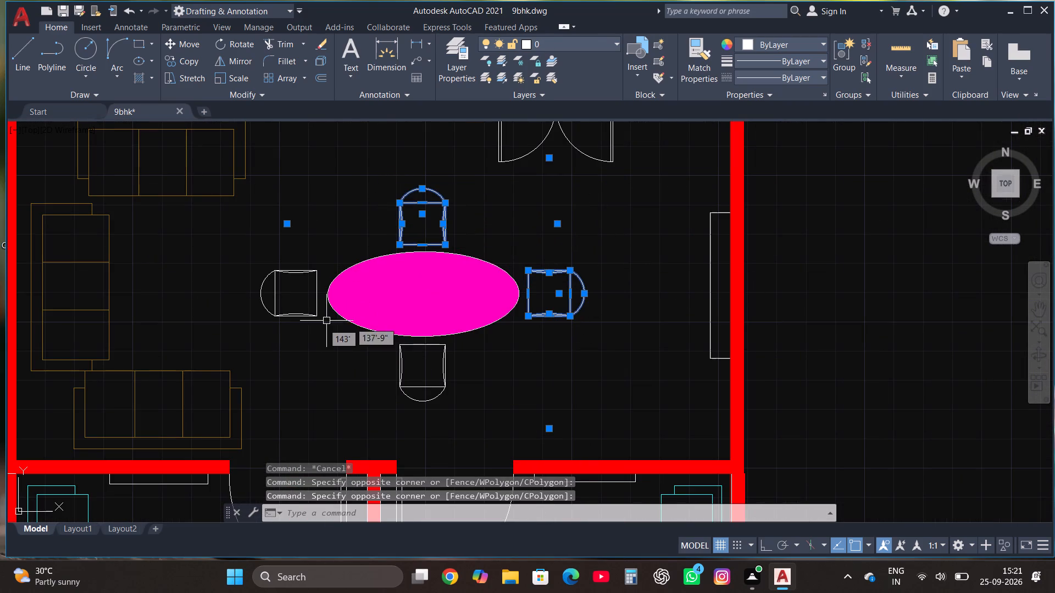
{"action": "left_click", "coordinate": [319, 322]}
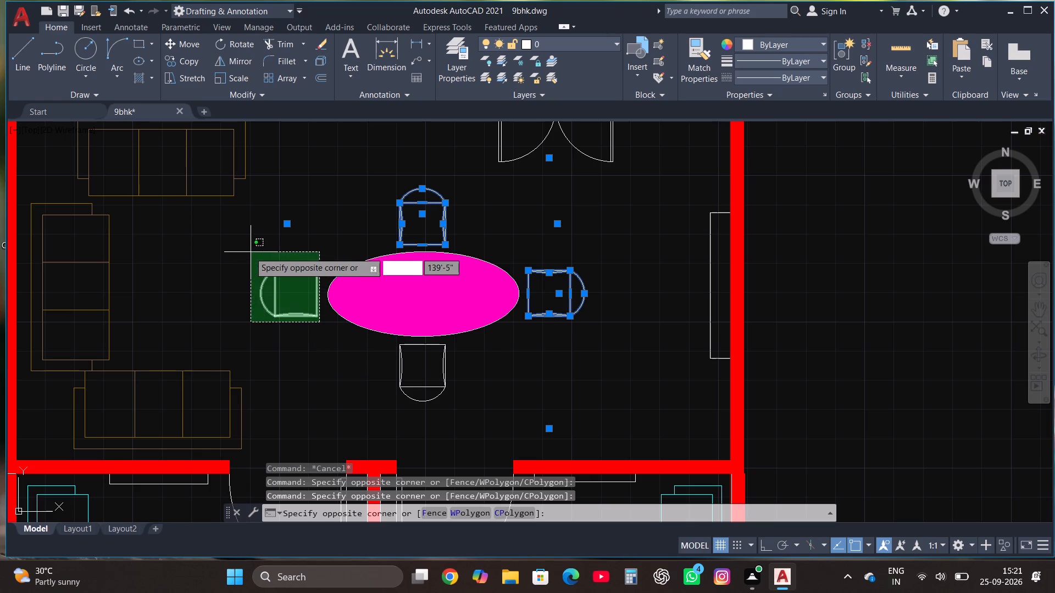
{"action": "left_click", "coordinate": [249, 251]}
{"action": "left_click", "coordinate": [452, 406]}
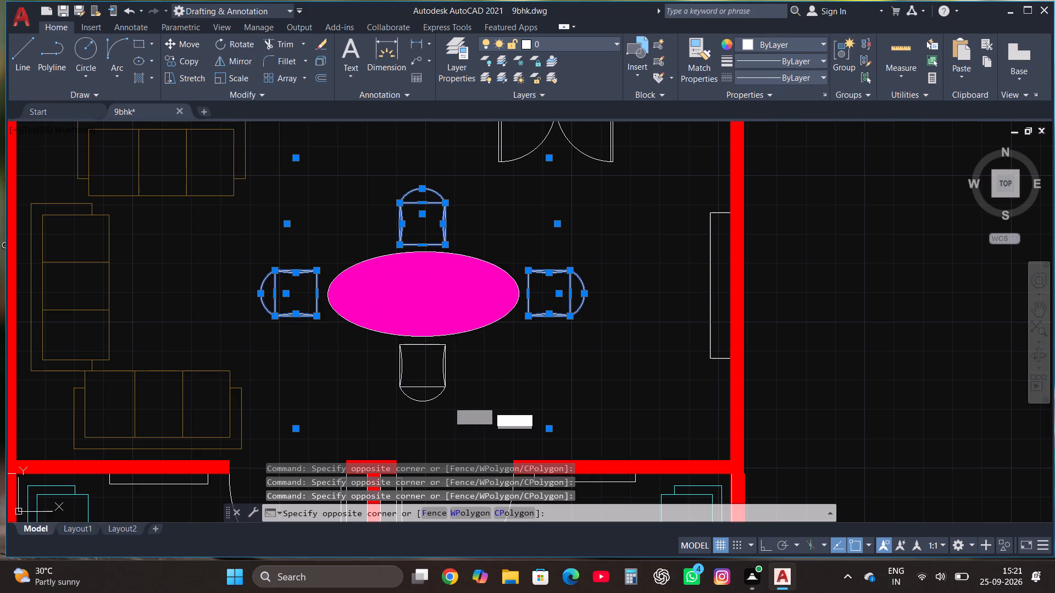
{"action": "left_click", "coordinate": [381, 344]}
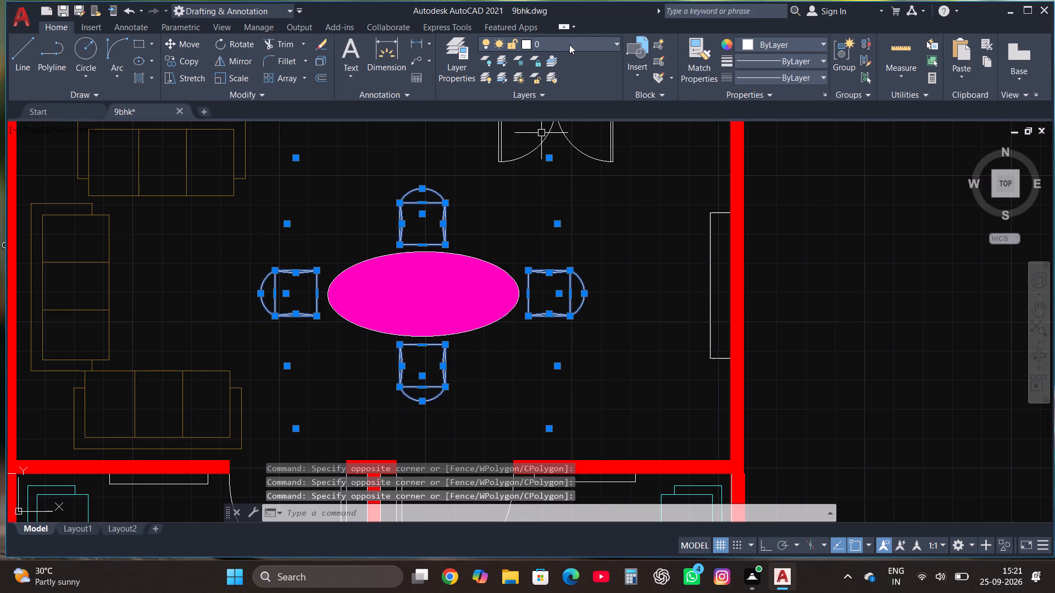
{"action": "left_click", "coordinate": [569, 44]}
{"action": "left_click", "coordinate": [559, 122]}
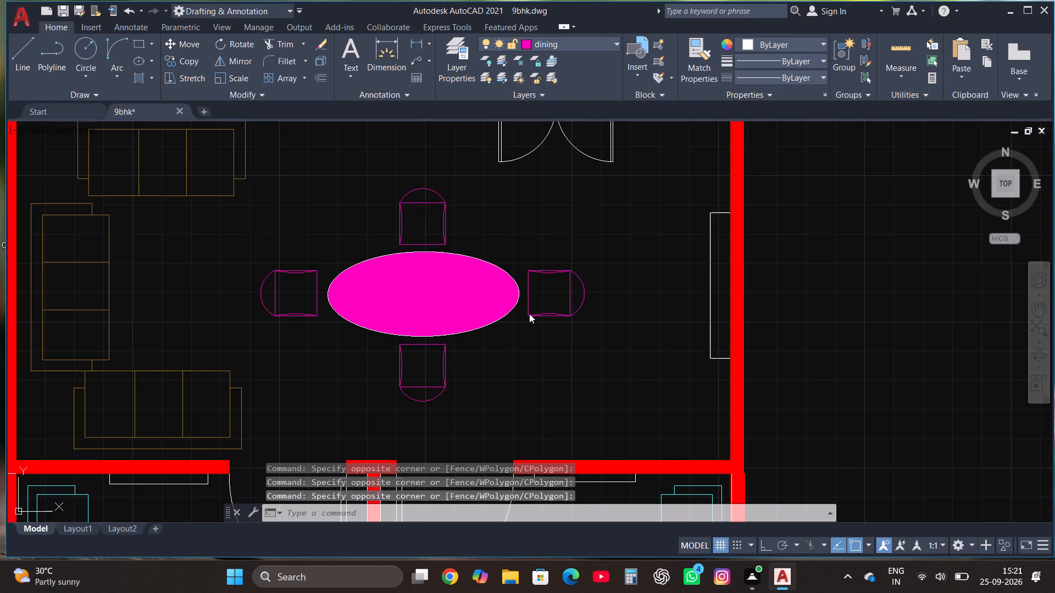
{"action": "key", "text": "Escape"}
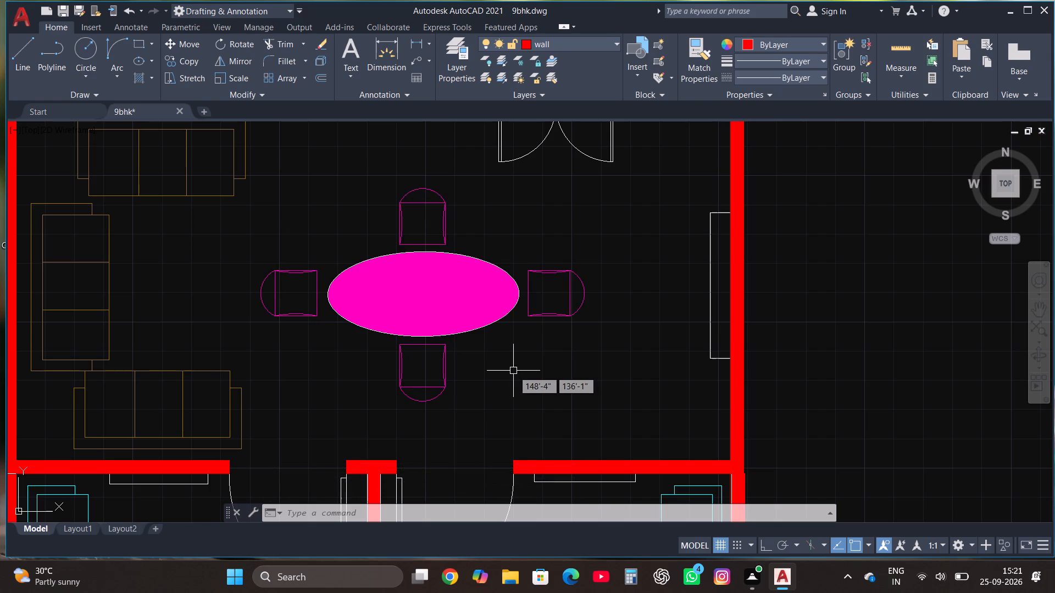
Fill the partition wall between the two northern dining rooms with a solid hatch on the wall layer.
{"action": "scroll", "coordinate": [513, 371], "scroll_direction": "down", "scroll_amount": 3}
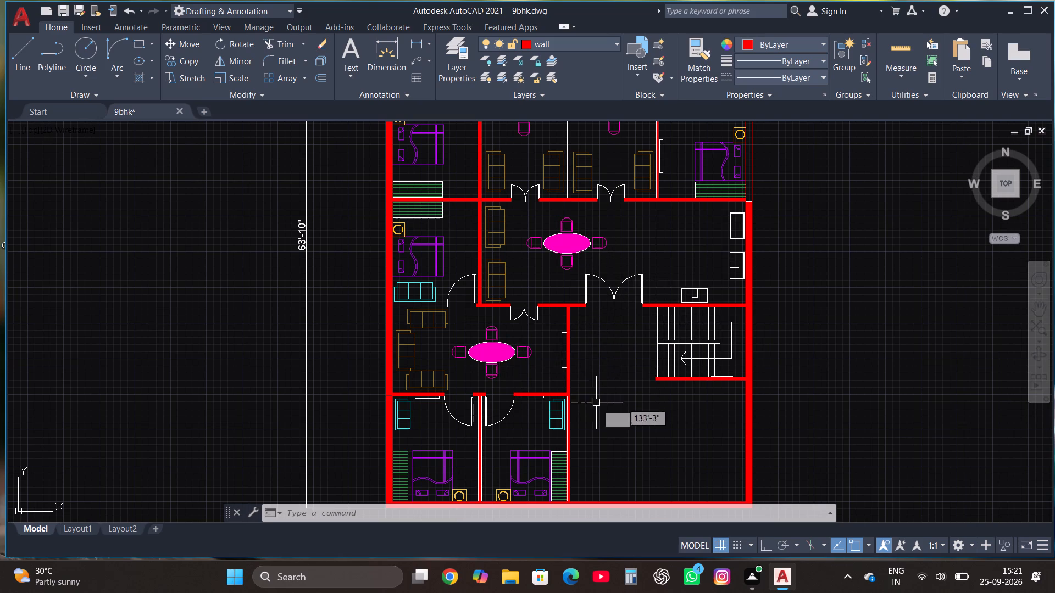
{"action": "scroll", "coordinate": [593, 427], "scroll_direction": "up", "scroll_amount": 1}
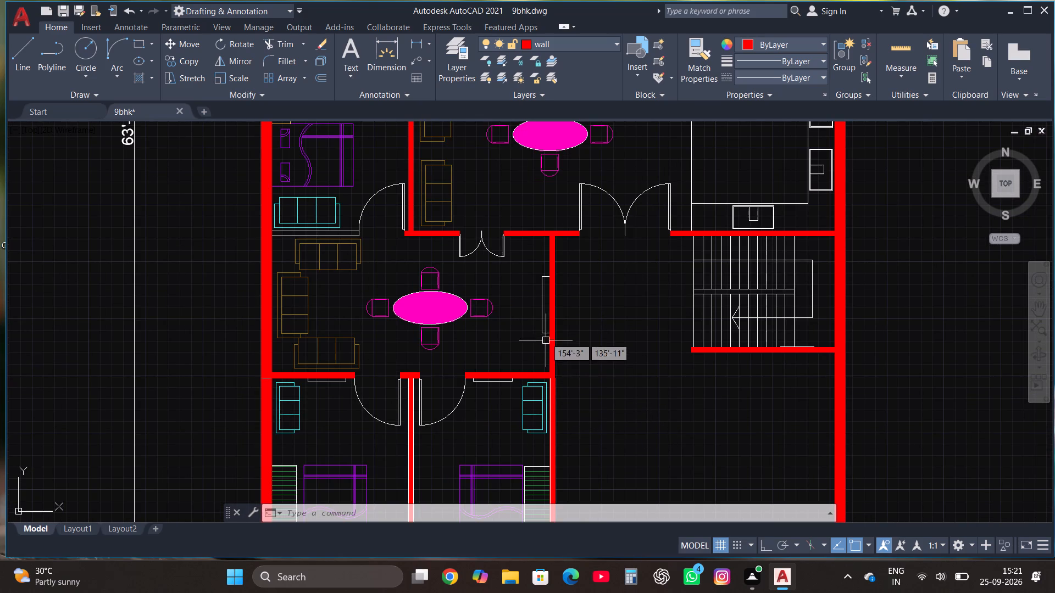
{"action": "scroll", "coordinate": [527, 429], "scroll_direction": "down", "scroll_amount": 1}
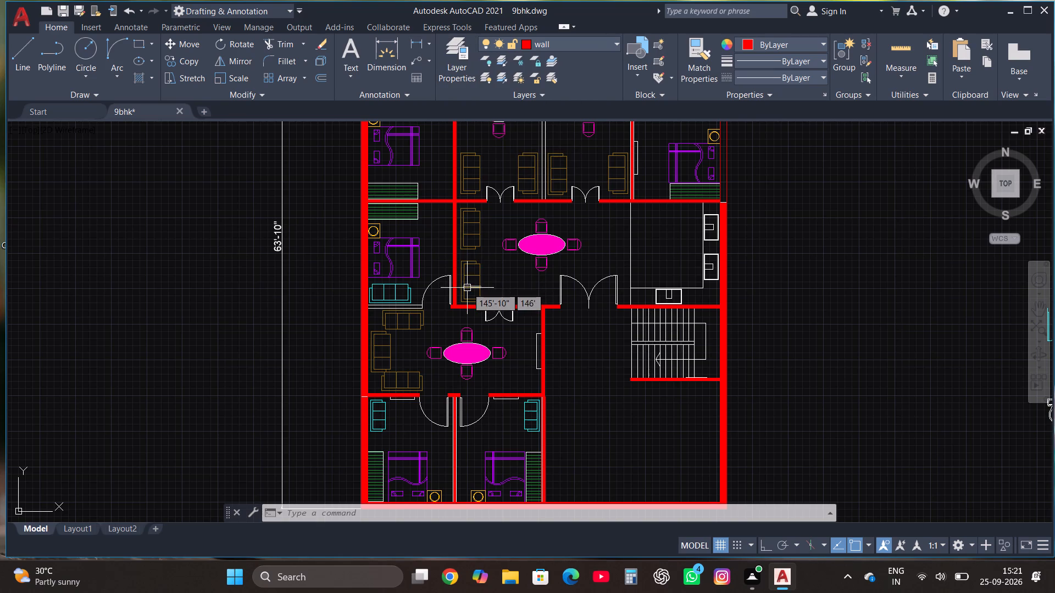
{"action": "scroll", "coordinate": [467, 295], "scroll_direction": "down", "scroll_amount": 2}
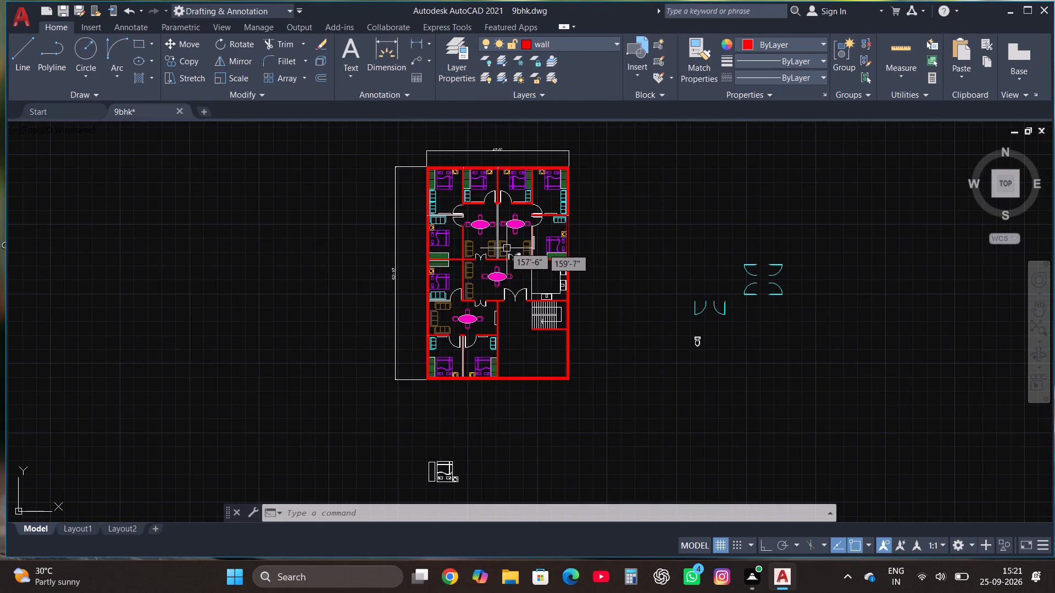
{"action": "scroll", "coordinate": [498, 215], "scroll_direction": "up", "scroll_amount": 3}
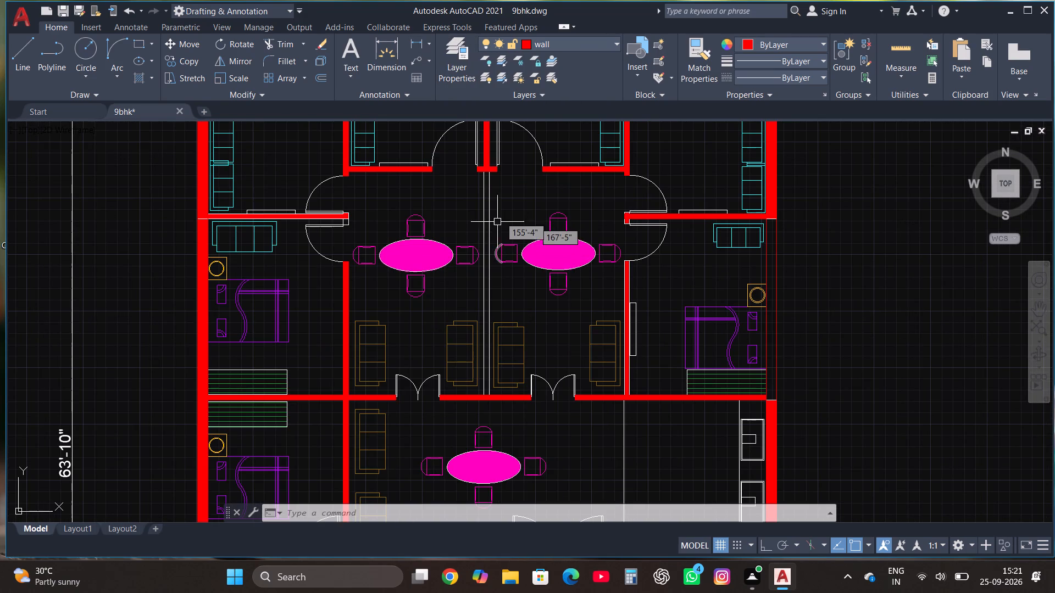
{"action": "key", "text": "h"}
{"action": "key", "text": "Return"}
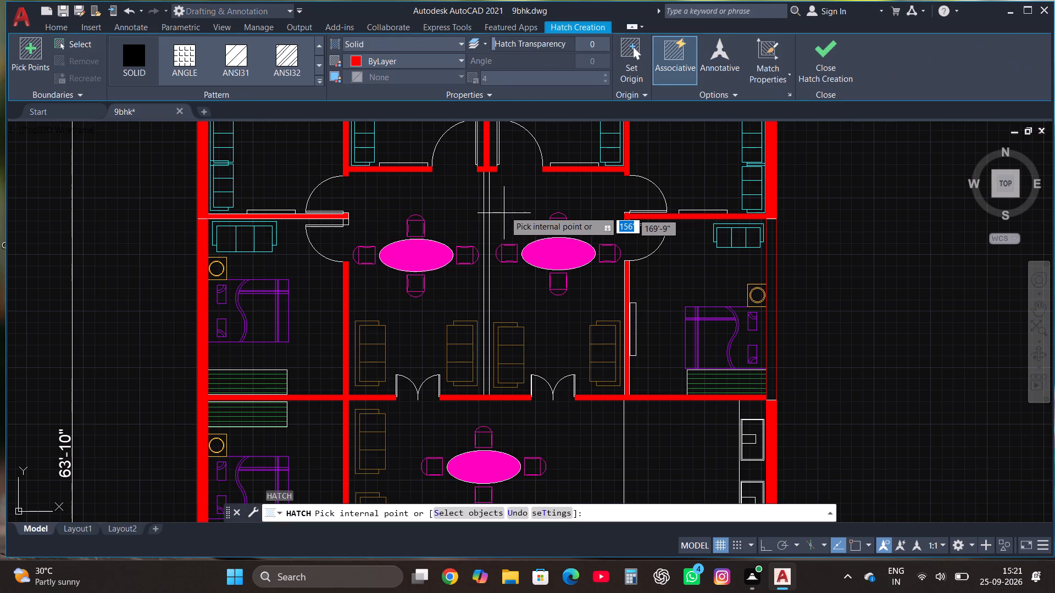
{"action": "left_click", "coordinate": [485, 241]}
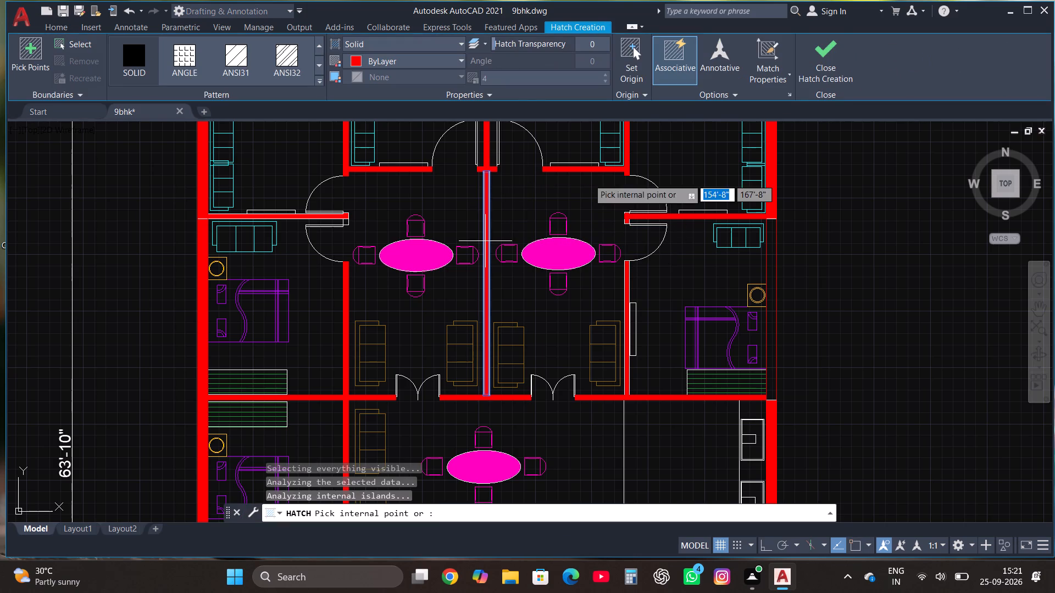
{"action": "left_click", "coordinate": [823, 48]}
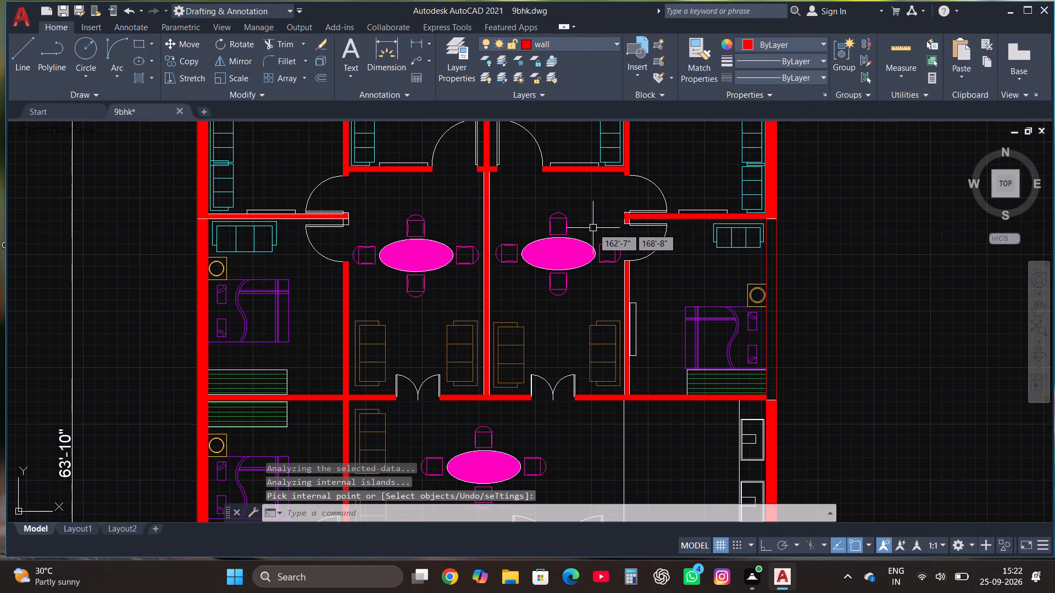
Select all door blocks similar to the double door south of the northwestern dining room and move them to the sofa layer.
{"action": "scroll", "coordinate": [559, 275], "scroll_direction": "down", "scroll_amount": 2}
{"action": "scroll", "coordinate": [561, 251], "scroll_direction": "up", "scroll_amount": 1}
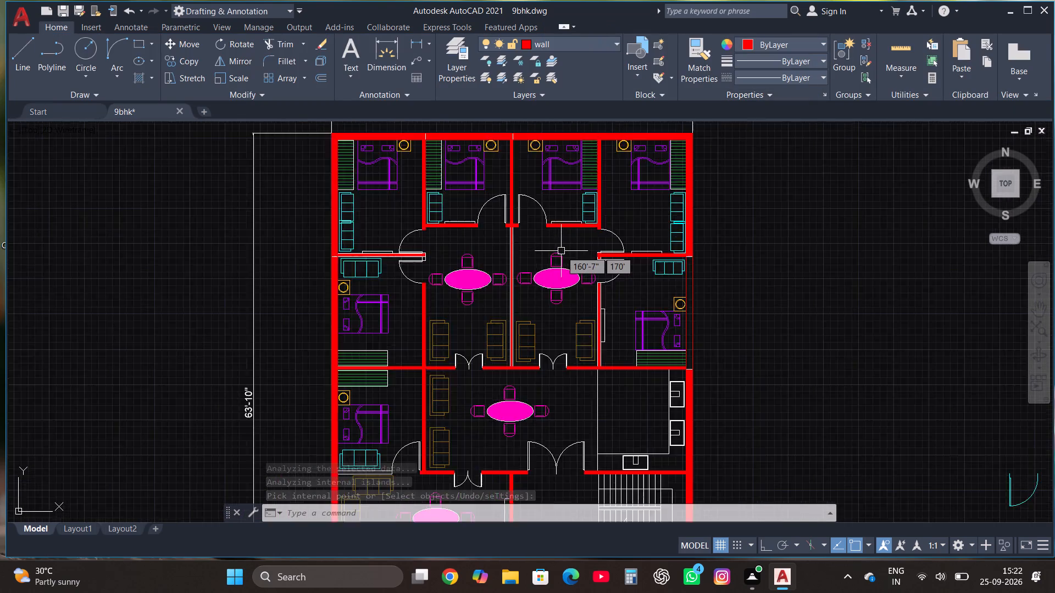
{"action": "scroll", "coordinate": [561, 251], "scroll_direction": "up", "scroll_amount": 1}
{"action": "scroll", "coordinate": [556, 199], "scroll_direction": "down", "scroll_amount": 2}
{"action": "scroll", "coordinate": [548, 374], "scroll_direction": "up", "scroll_amount": 1}
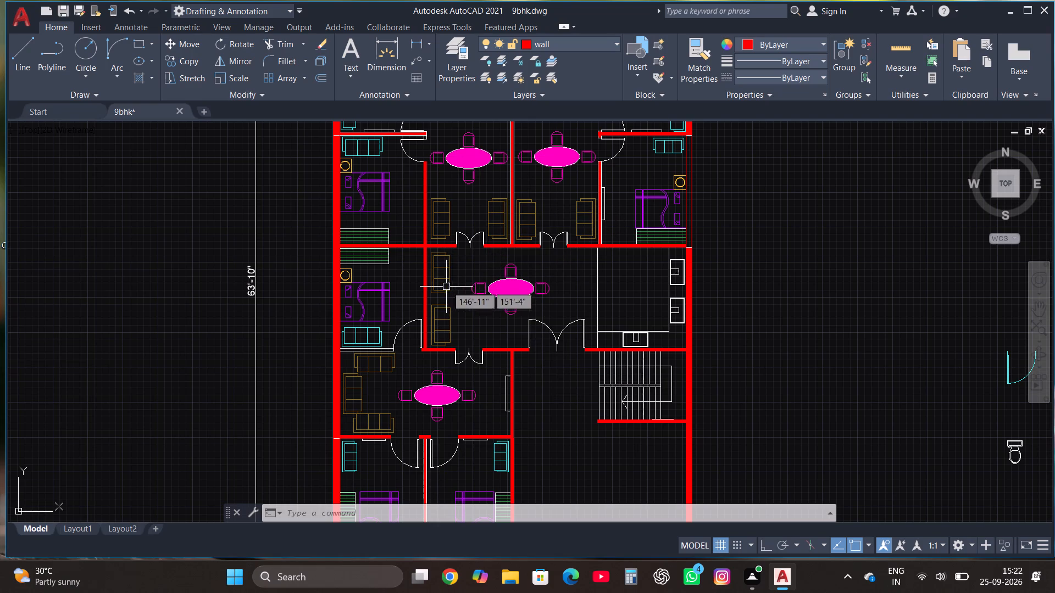
{"action": "scroll", "coordinate": [427, 248], "scroll_direction": "down", "scroll_amount": 1}
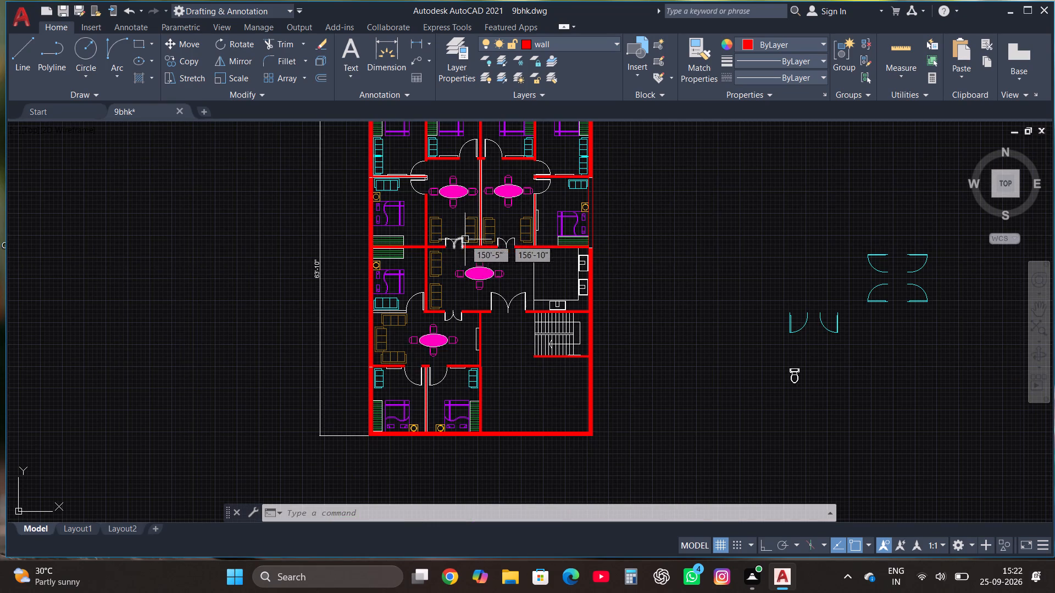
{"action": "scroll", "coordinate": [498, 228], "scroll_direction": "up", "scroll_amount": 1}
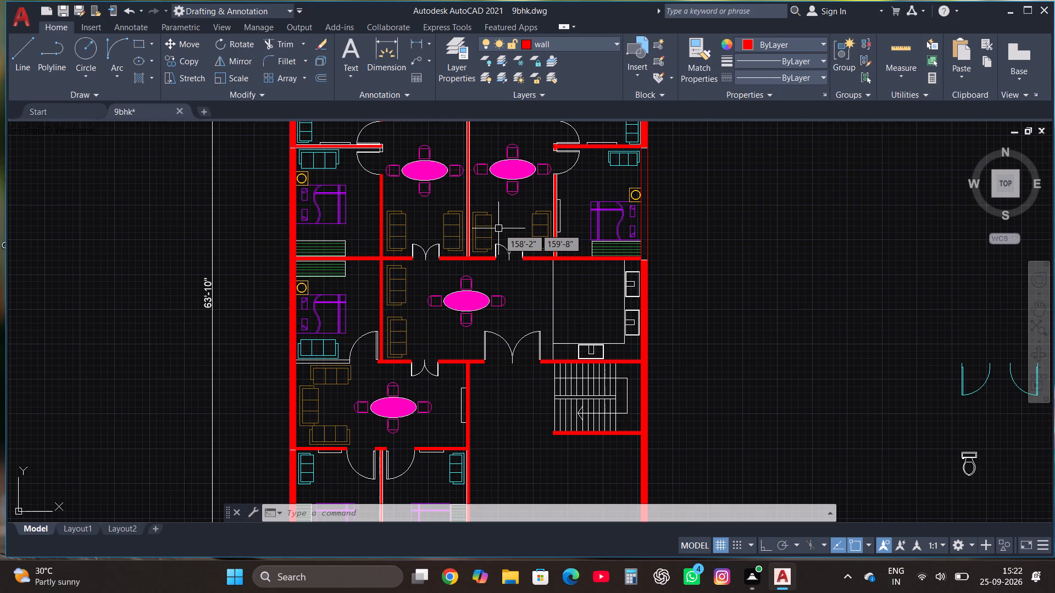
{"action": "left_click", "coordinate": [425, 251]}
{"action": "scroll", "coordinate": [435, 248], "scroll_direction": "up", "scroll_amount": 3}
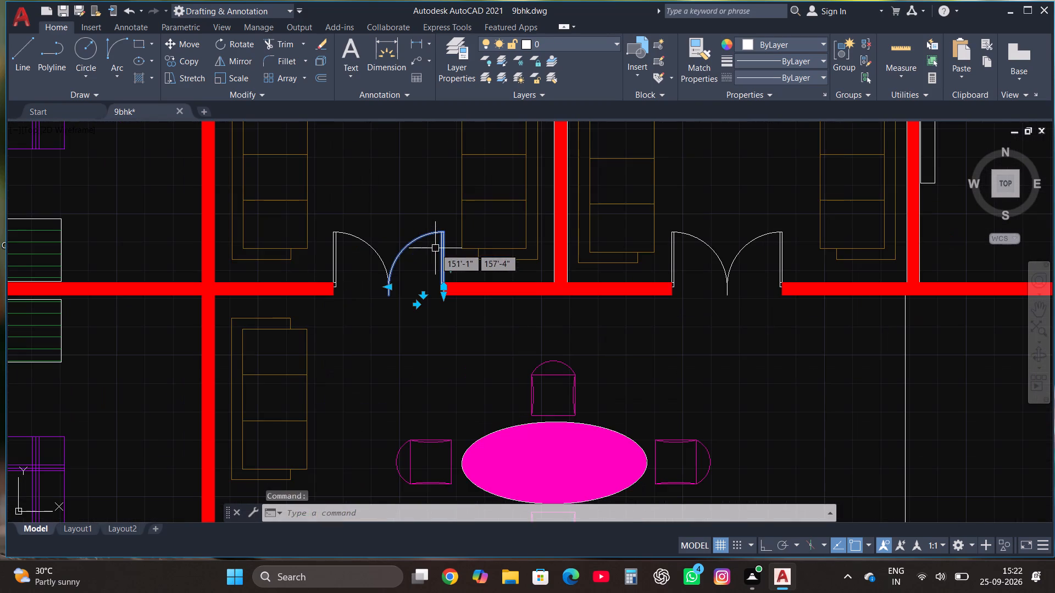
{"action": "right_click", "coordinate": [397, 254]}
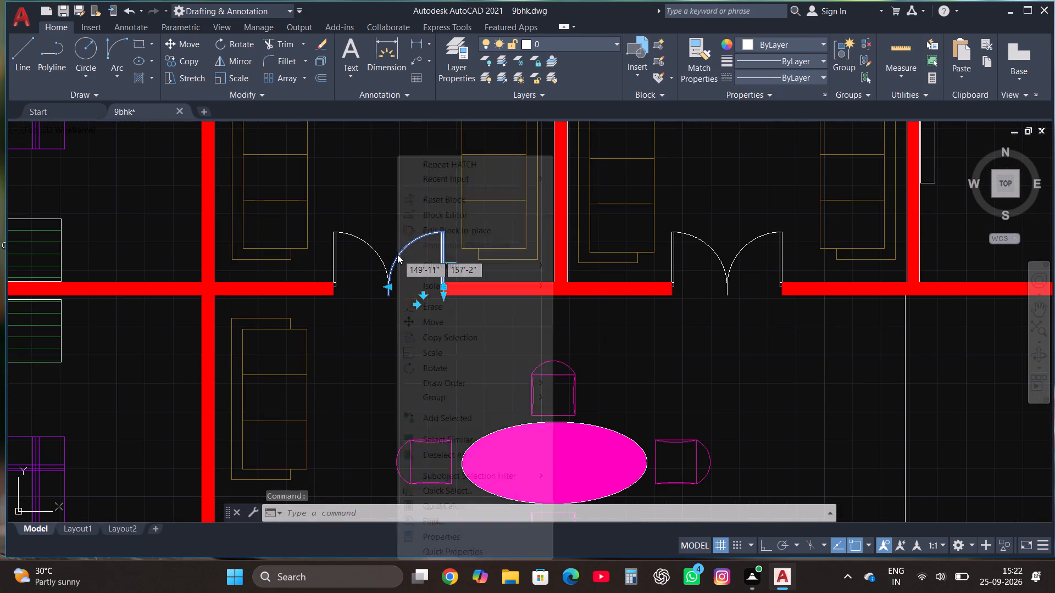
{"action": "left_click", "coordinate": [438, 440]}
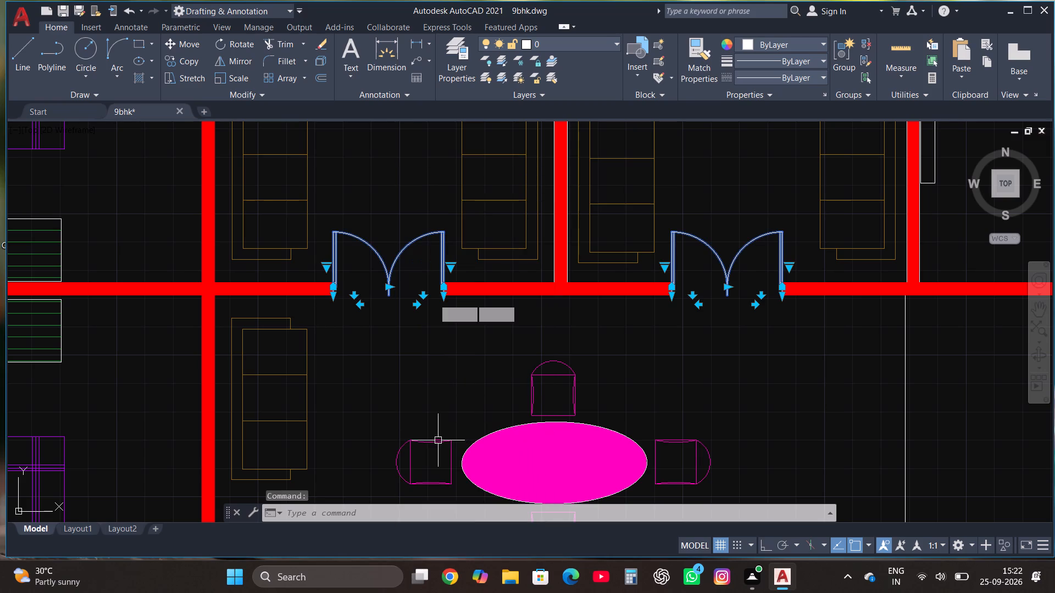
{"action": "left_click", "coordinate": [551, 44]}
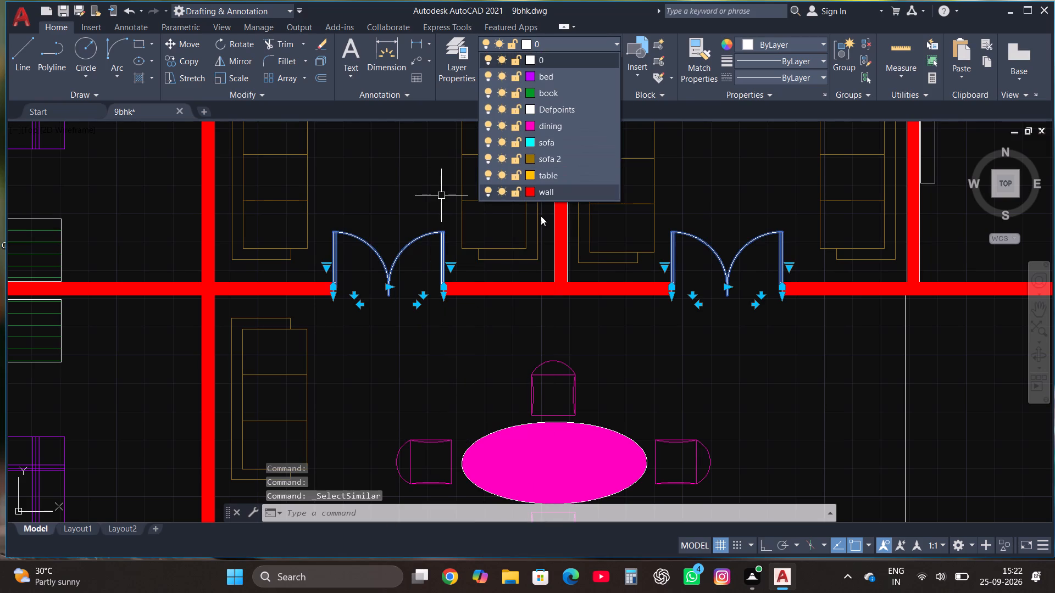
{"action": "left_click", "coordinate": [547, 141]}
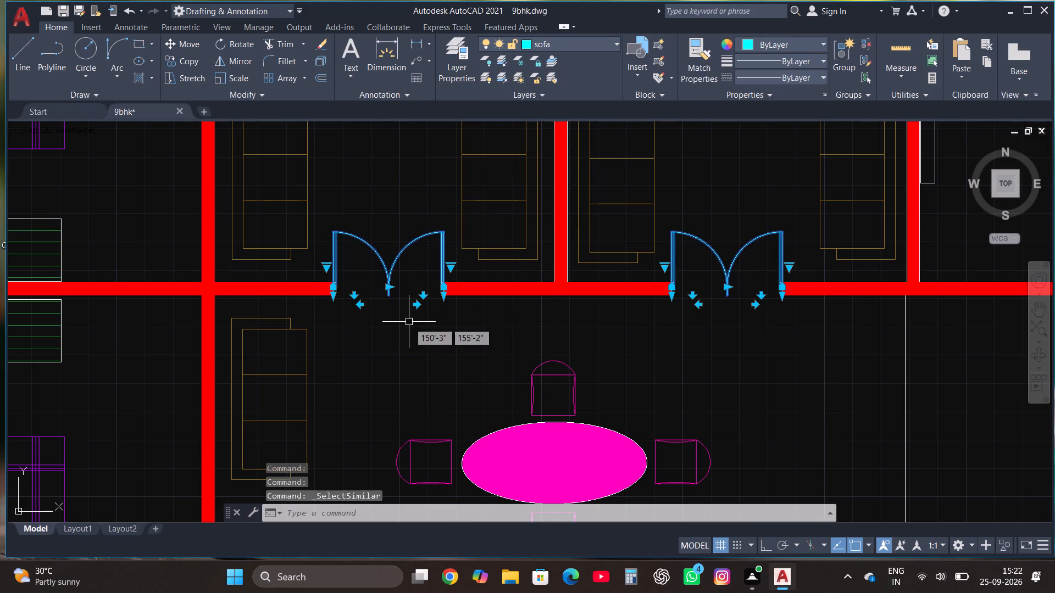
{"action": "key", "text": "Escape"}
Erase the loose bed furniture set lying south of the floor plan.
{"action": "scroll", "coordinate": [543, 295], "scroll_direction": "down", "scroll_amount": 3}
{"action": "scroll", "coordinate": [599, 200], "scroll_direction": "down", "scroll_amount": 2}
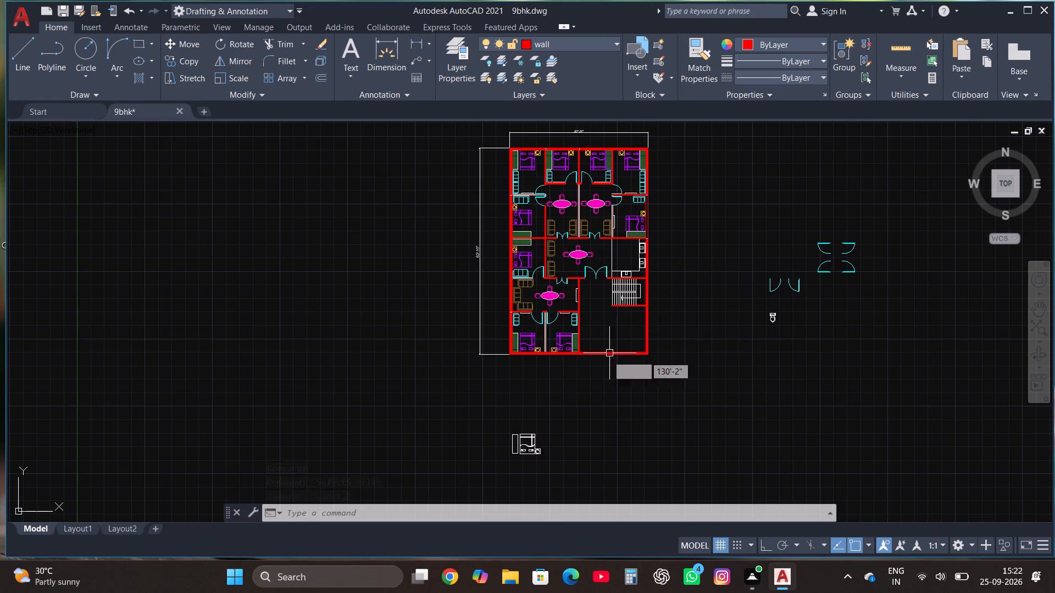
{"action": "scroll", "coordinate": [599, 365], "scroll_direction": "up", "scroll_amount": 3}
{"action": "scroll", "coordinate": [592, 369], "scroll_direction": "down", "scroll_amount": 3}
{"action": "scroll", "coordinate": [543, 486], "scroll_direction": "up", "scroll_amount": 2}
{"action": "left_click_drag", "start_coordinate": [534, 464], "coordinate": [528, 454]}
{"action": "left_click", "coordinate": [369, 348]}
{"action": "key", "text": "Delete"}
Erase the spare door blocks and the toilet lying east of the floor plan.
{"action": "scroll", "coordinate": [368, 351], "scroll_direction": "down", "scroll_amount": 4}
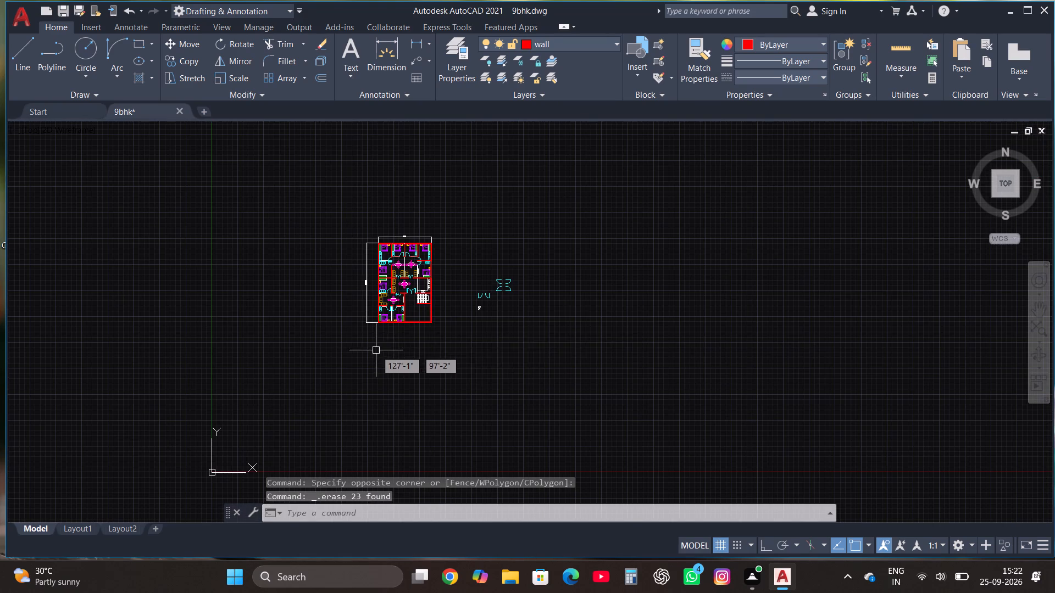
{"action": "left_click", "coordinate": [559, 328]}
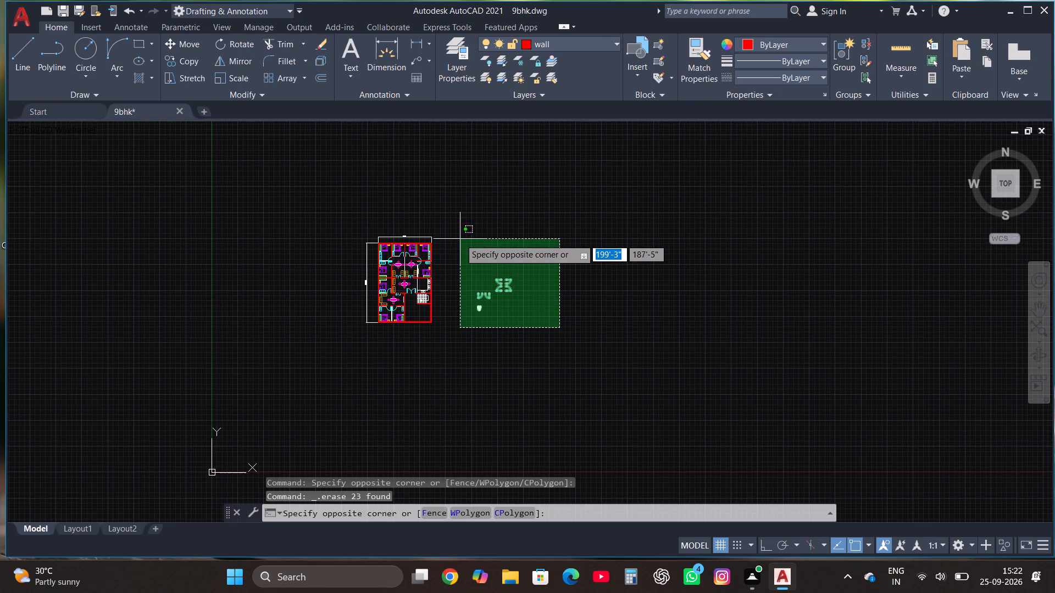
{"action": "left_click", "coordinate": [460, 239]}
{"action": "scroll", "coordinate": [460, 239], "scroll_direction": "up", "scroll_amount": 2}
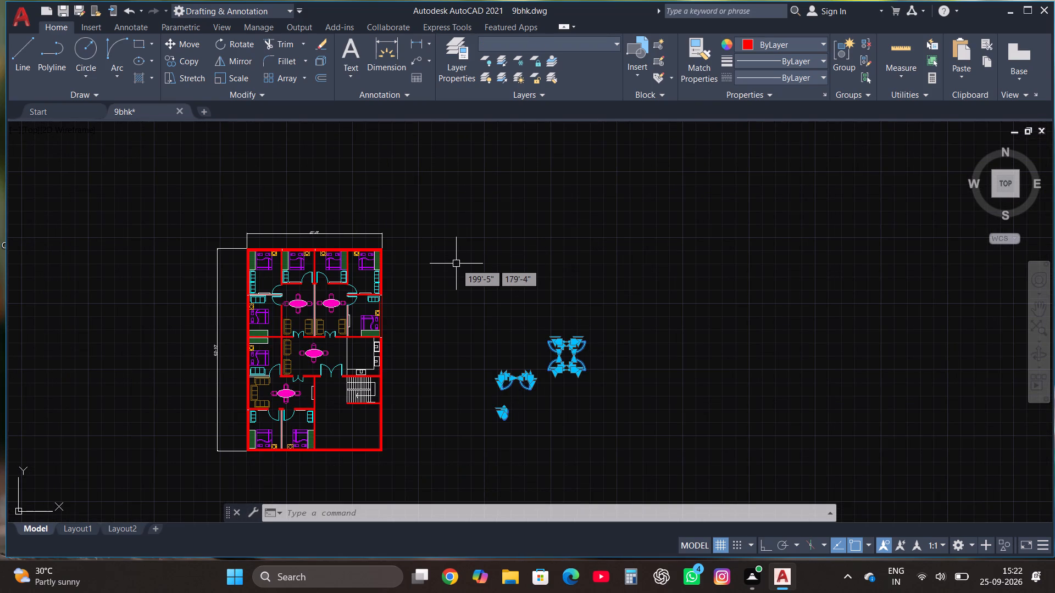
{"action": "key", "text": "Delete"}
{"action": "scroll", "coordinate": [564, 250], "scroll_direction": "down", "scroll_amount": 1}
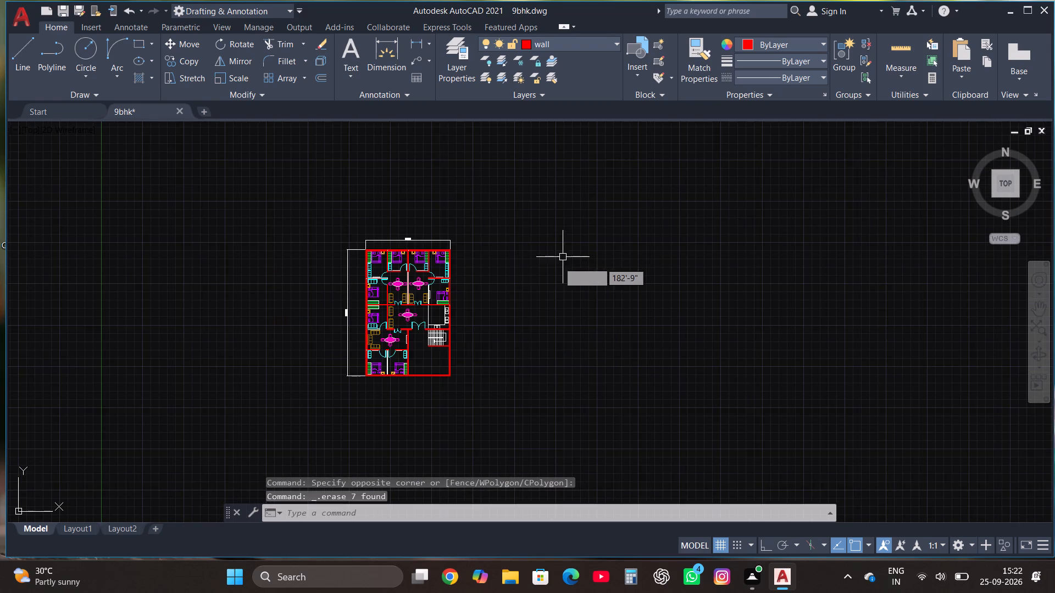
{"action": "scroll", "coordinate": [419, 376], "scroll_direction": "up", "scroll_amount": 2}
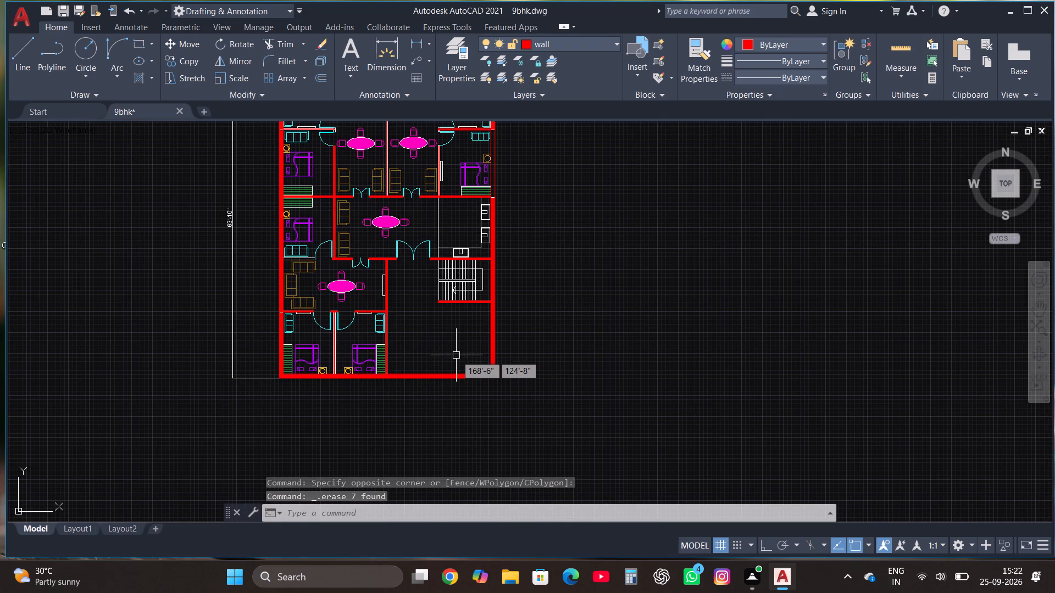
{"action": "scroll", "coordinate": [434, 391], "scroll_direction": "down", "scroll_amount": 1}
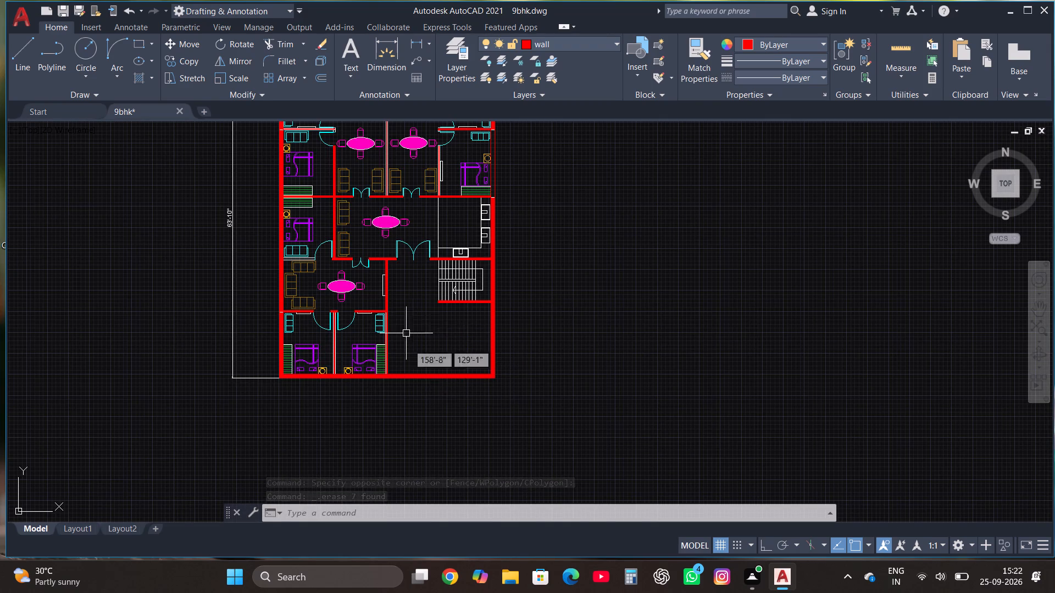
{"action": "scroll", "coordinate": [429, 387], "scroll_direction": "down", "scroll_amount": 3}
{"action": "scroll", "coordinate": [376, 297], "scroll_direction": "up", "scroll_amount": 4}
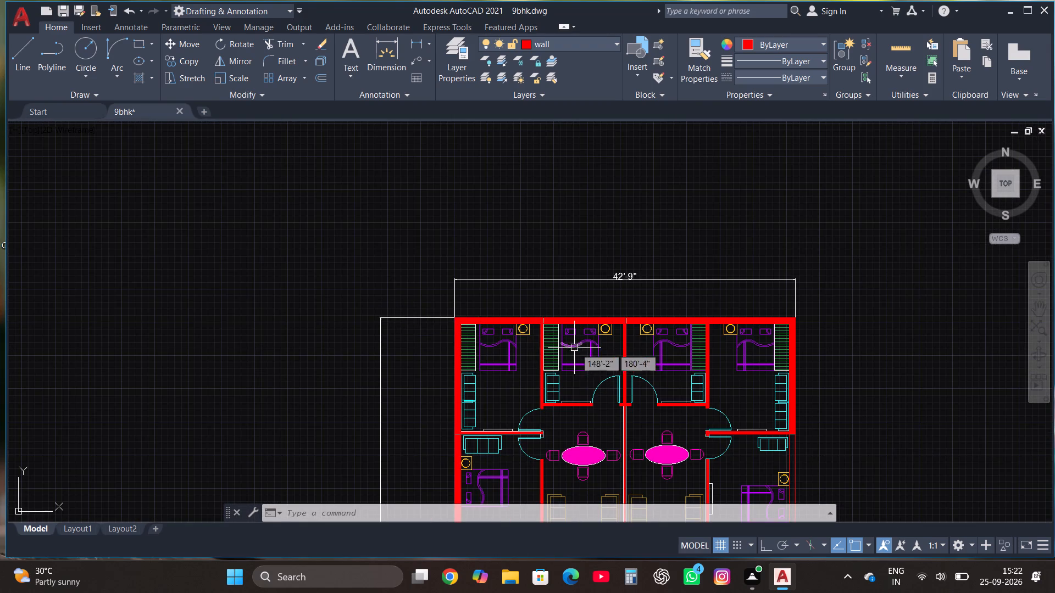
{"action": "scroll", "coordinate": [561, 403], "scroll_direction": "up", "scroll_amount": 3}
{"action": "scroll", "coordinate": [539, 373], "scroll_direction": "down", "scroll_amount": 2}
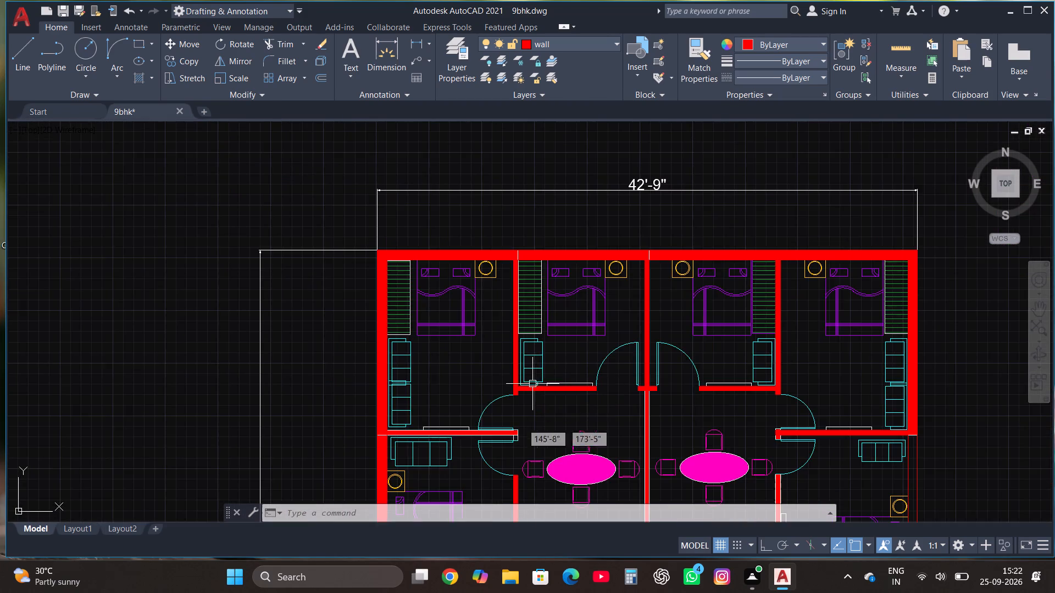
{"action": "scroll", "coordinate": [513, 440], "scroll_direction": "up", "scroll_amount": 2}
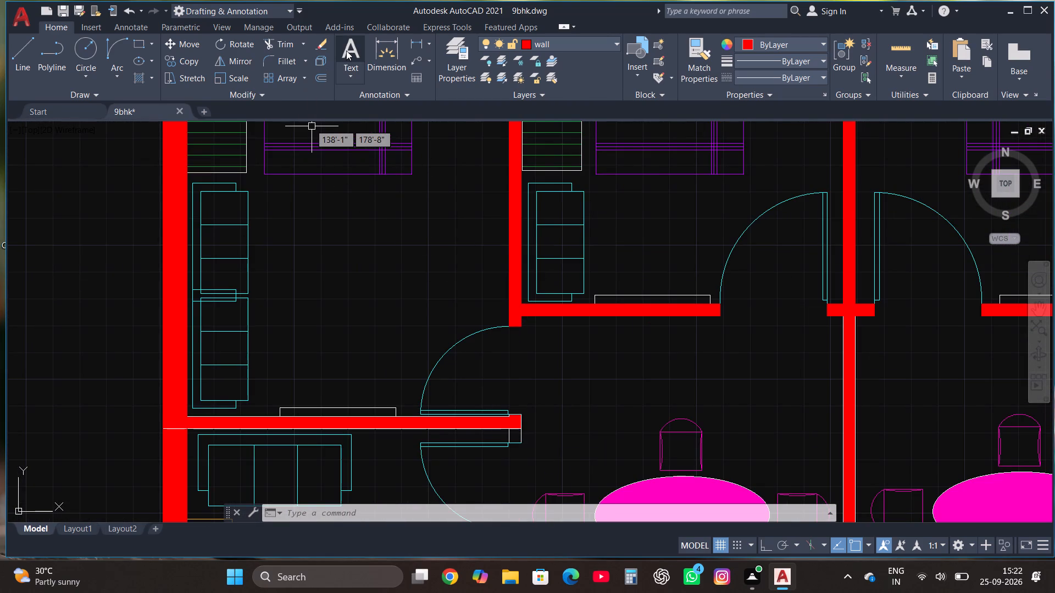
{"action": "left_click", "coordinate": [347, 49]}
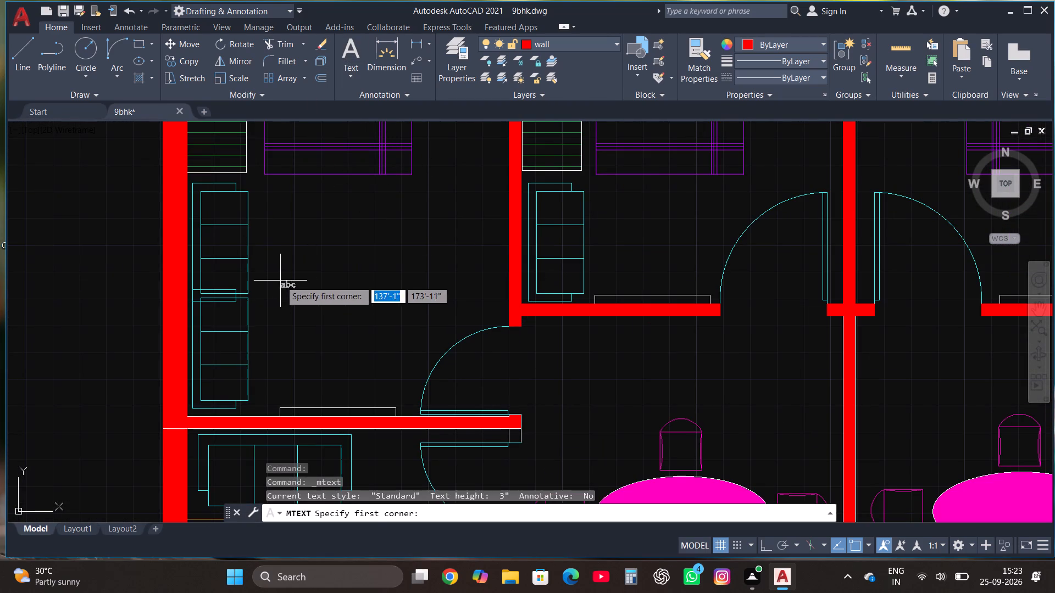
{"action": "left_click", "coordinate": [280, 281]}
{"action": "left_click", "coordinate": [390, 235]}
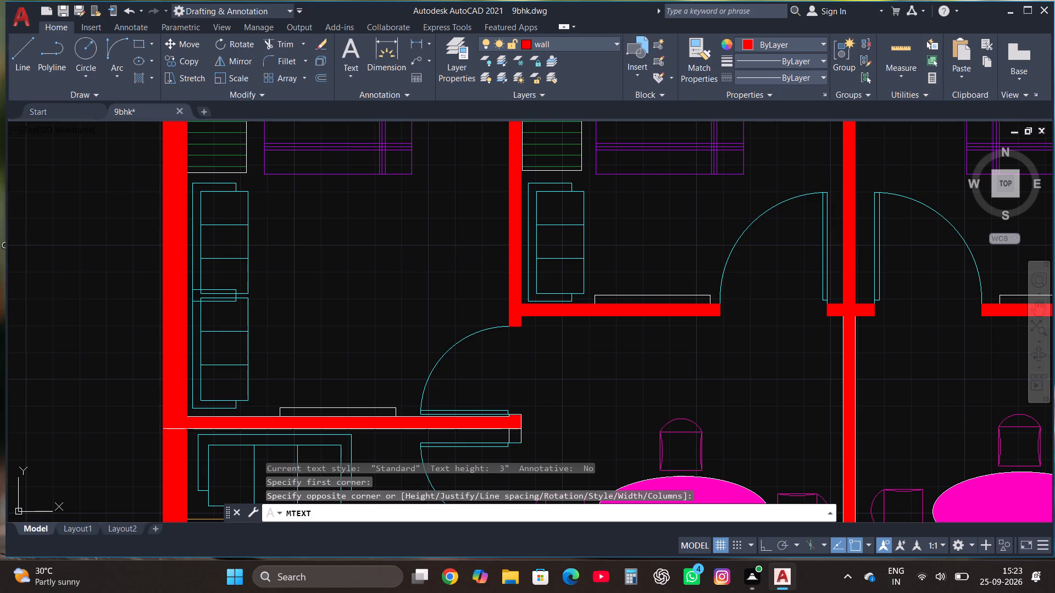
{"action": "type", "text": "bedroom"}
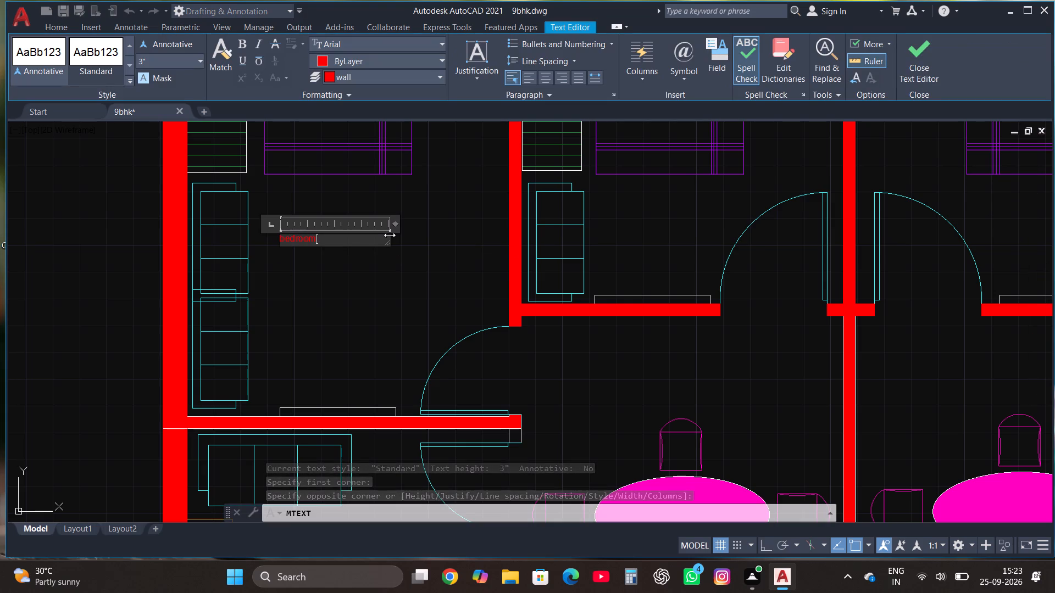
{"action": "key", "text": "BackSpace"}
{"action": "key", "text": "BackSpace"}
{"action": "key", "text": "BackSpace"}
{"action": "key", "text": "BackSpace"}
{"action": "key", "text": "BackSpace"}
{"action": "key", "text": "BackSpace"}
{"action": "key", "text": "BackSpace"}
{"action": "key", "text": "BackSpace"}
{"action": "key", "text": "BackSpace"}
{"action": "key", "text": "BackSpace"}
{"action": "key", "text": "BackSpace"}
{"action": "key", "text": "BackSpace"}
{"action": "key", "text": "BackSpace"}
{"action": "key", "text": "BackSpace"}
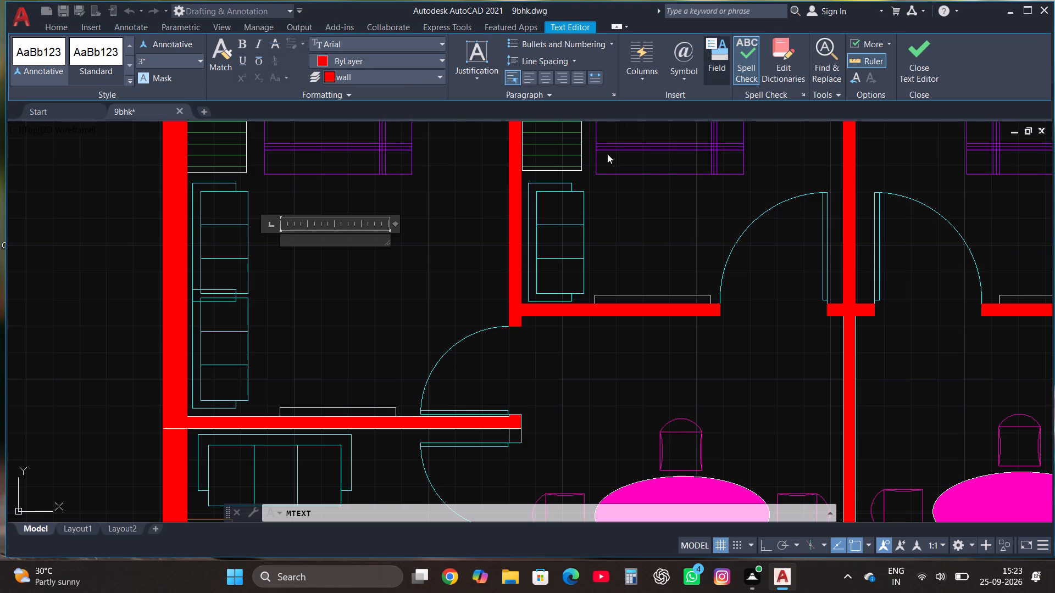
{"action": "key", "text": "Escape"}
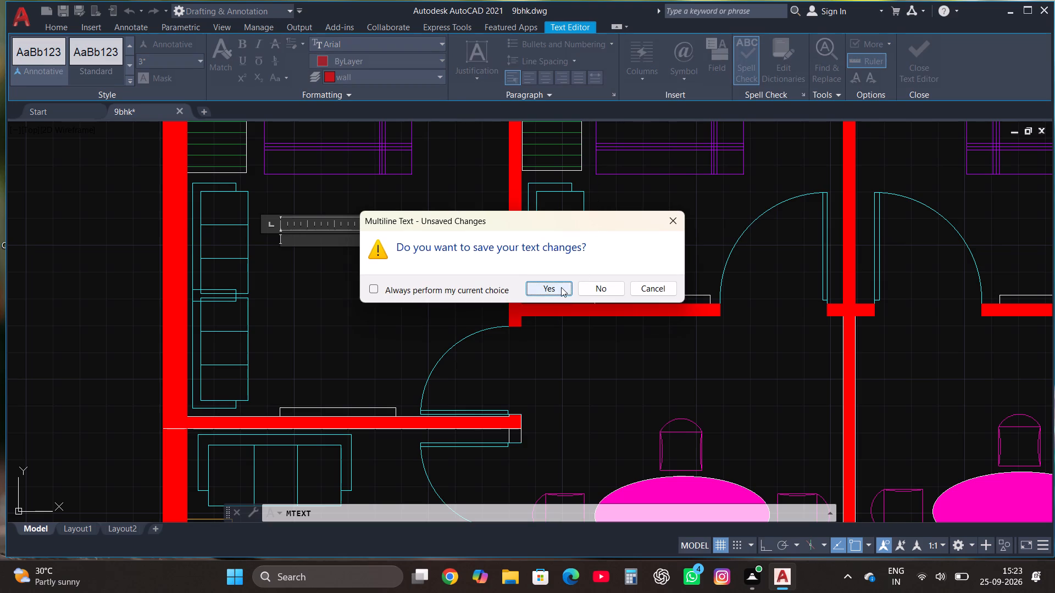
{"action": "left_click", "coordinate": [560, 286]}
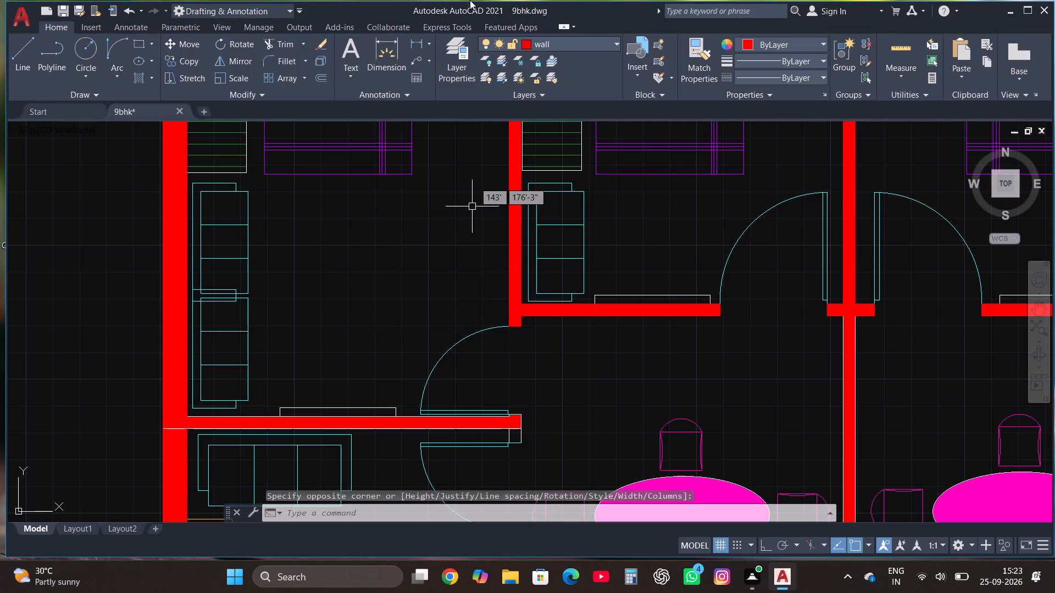
On layer 0, add multiline text in the northwestern bedroom reading BEDROOM with 10'*13;8" on a second line.
{"action": "left_click", "coordinate": [556, 46]}
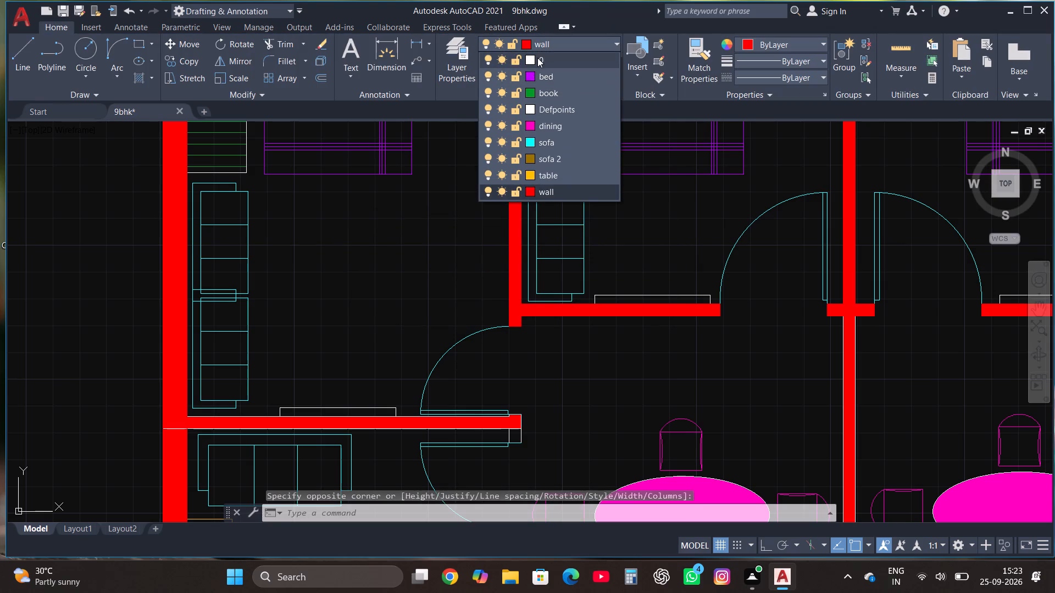
{"action": "left_click", "coordinate": [537, 57]}
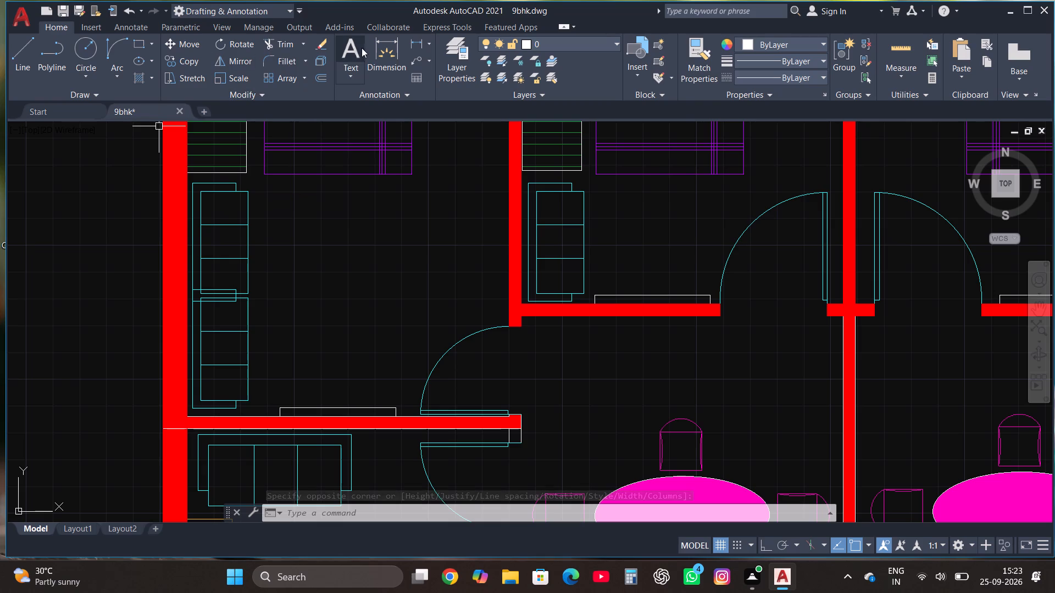
{"action": "left_click", "coordinate": [352, 47]}
{"action": "left_click", "coordinate": [275, 296]}
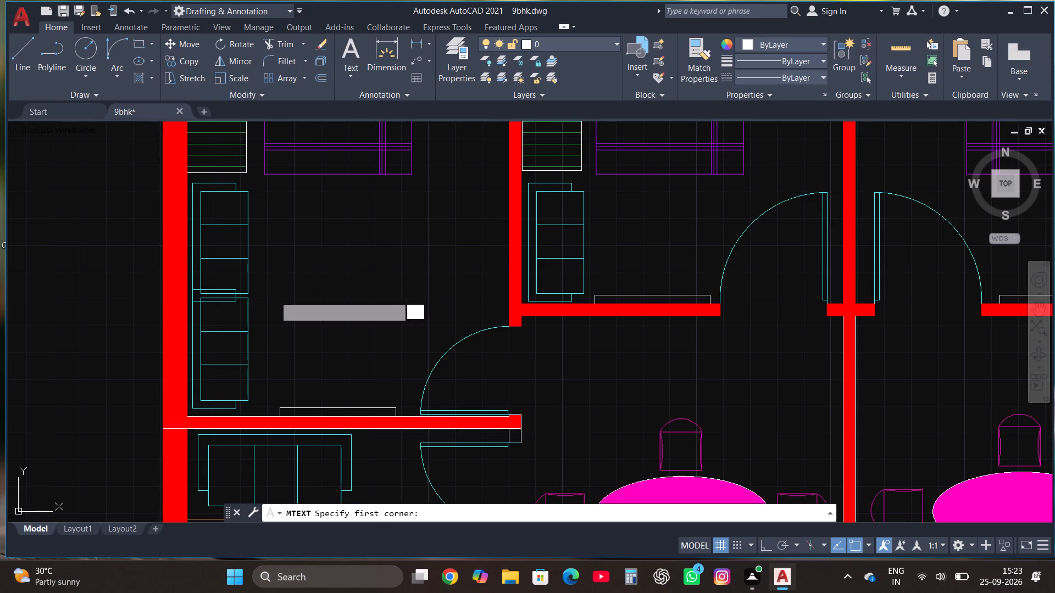
{"action": "left_click", "coordinate": [378, 268]}
{"action": "type", "text": "bedroom"}
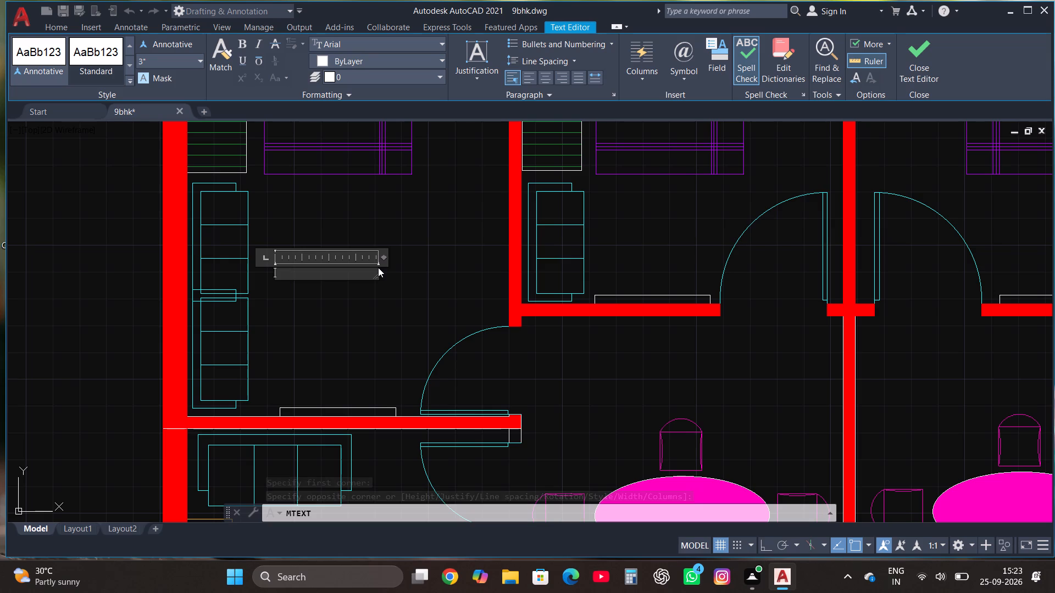
{"action": "type", "text": "BEDROOM"}
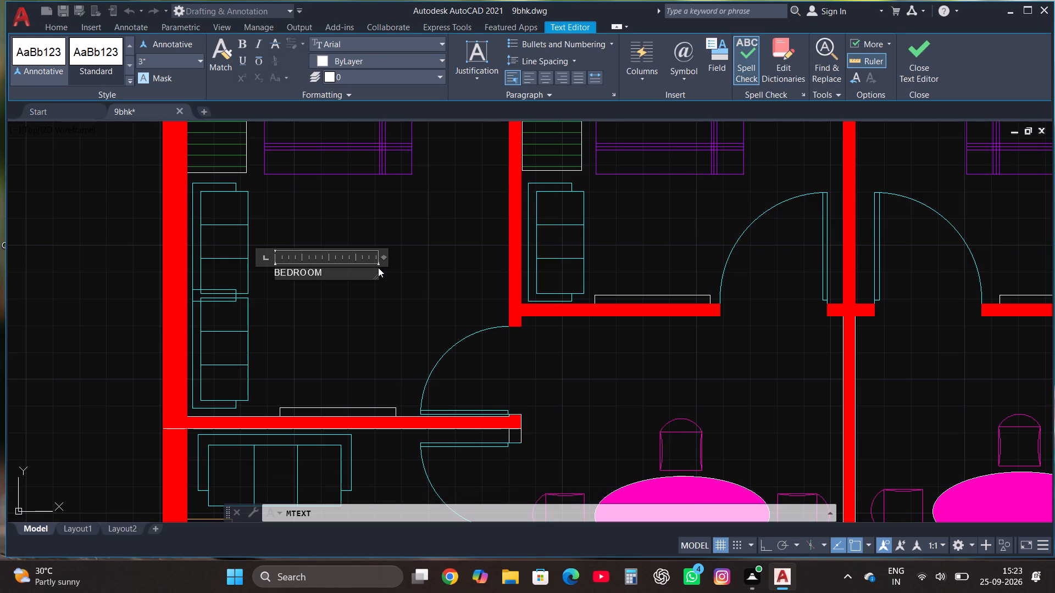
{"action": "key", "text": "Return"}
{"action": "type", "text": "10'*"}
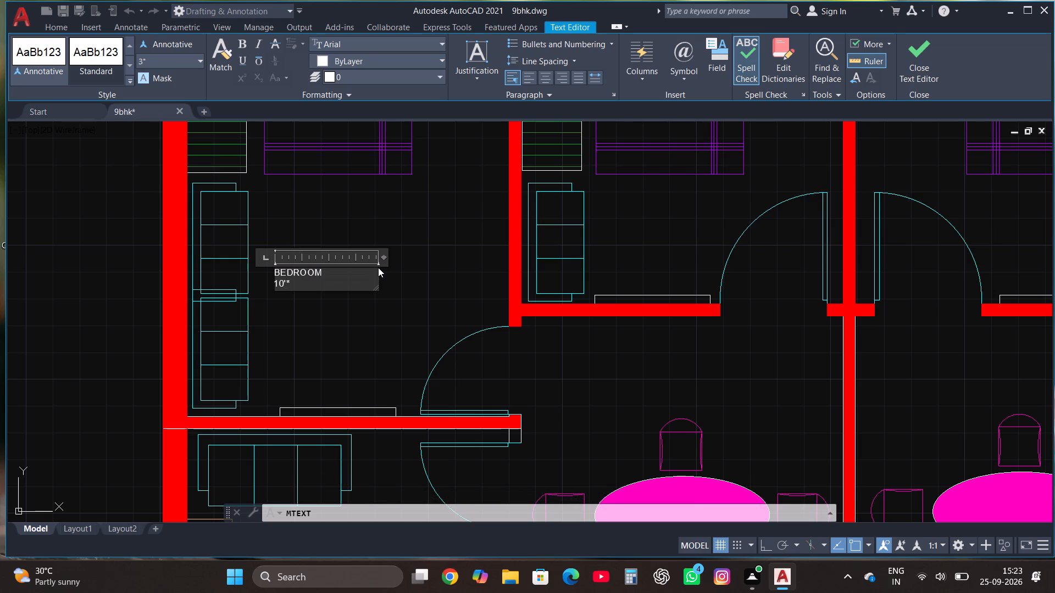
{"action": "type", "text": "13;8\""}
{"action": "left_click", "coordinate": [920, 51]}
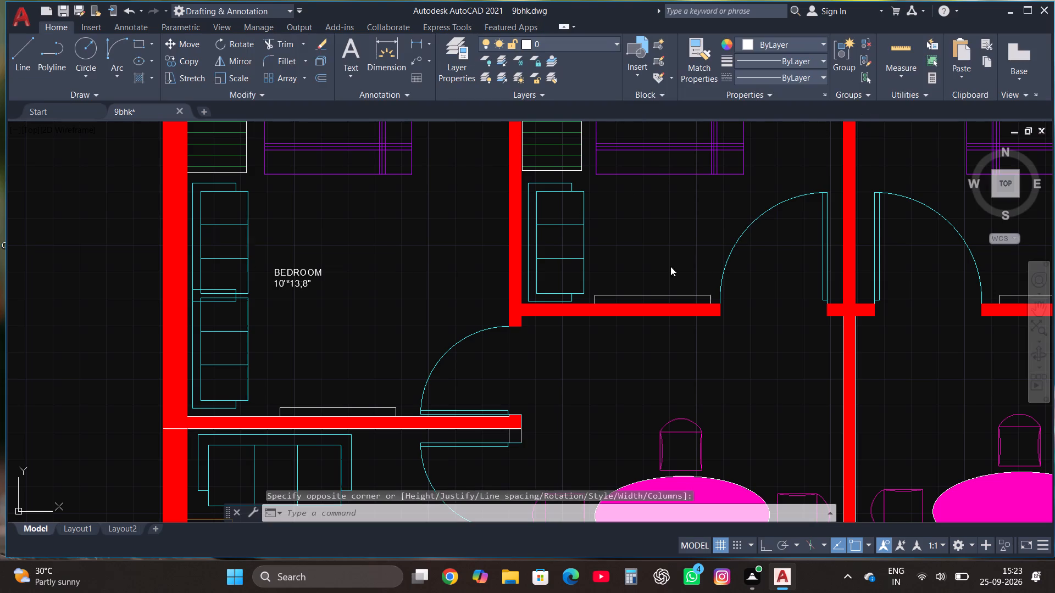
Correct the second line of the northwestern bedroom label to 10'*13'6".
{"action": "left_click", "coordinate": [292, 272]}
{"action": "right_click", "coordinate": [290, 272]}
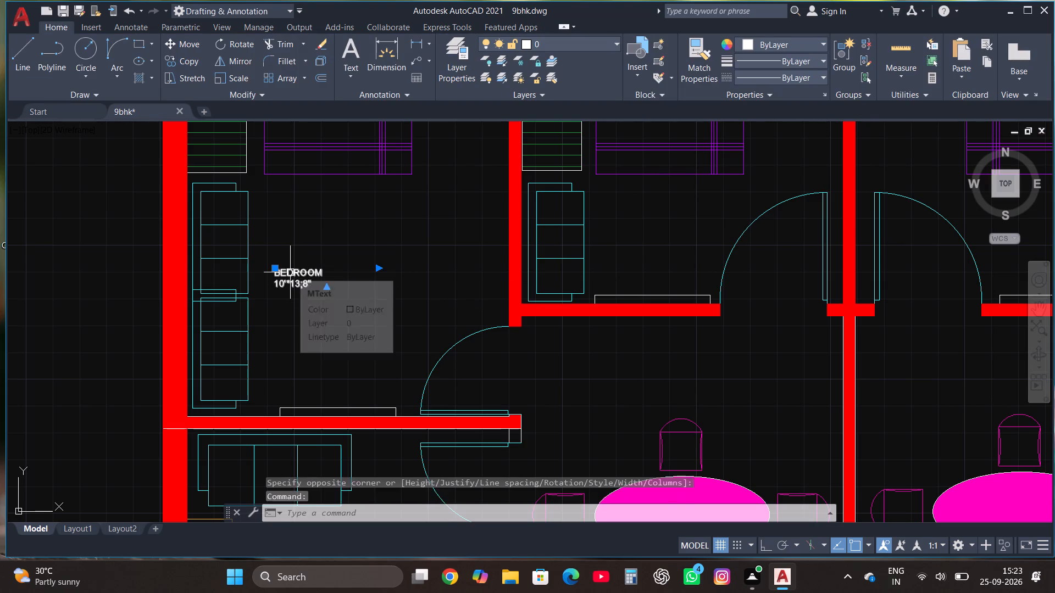
{"action": "left_click", "coordinate": [362, 234]}
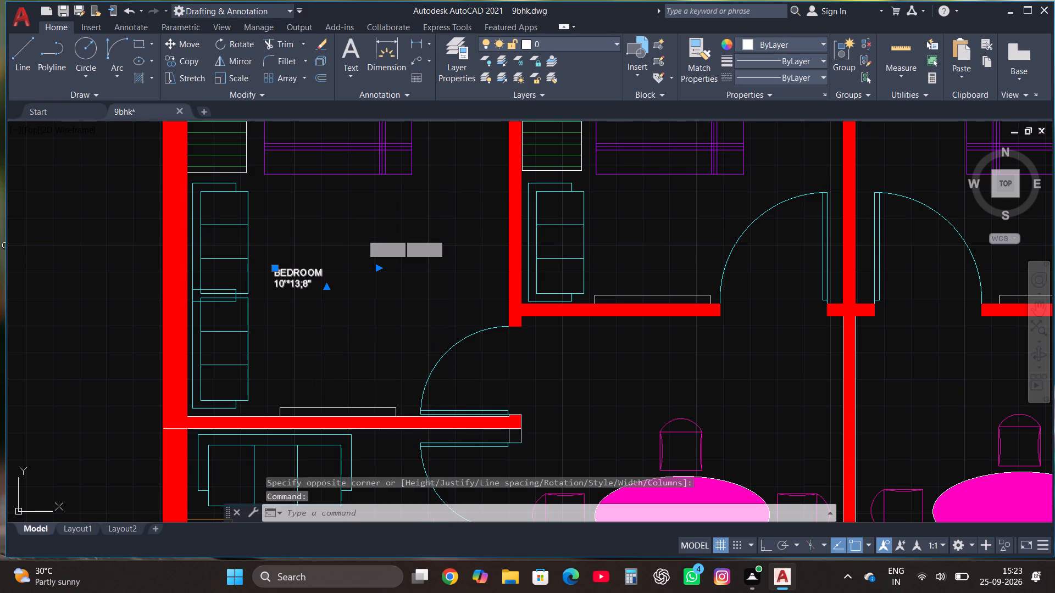
{"action": "left_click", "coordinate": [318, 282]}
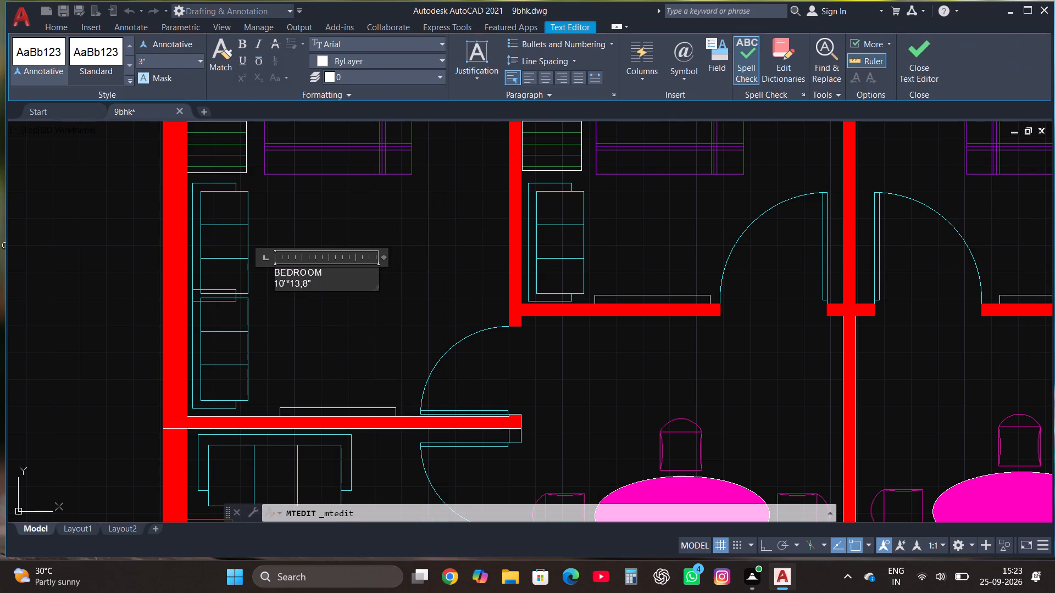
{"action": "key", "text": "BackSpace"}
{"action": "key", "text": "BackSpace"}
{"action": "key", "text": "BackSpace"}
{"action": "type", "text": "'6\""}
{"action": "left_click", "coordinate": [922, 52]}
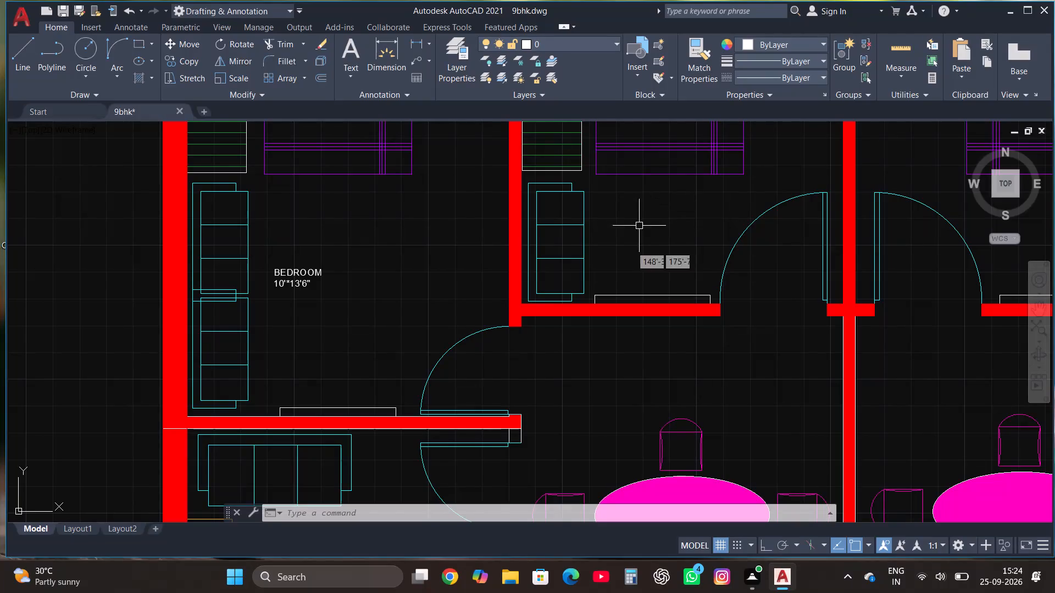
Scale the northwestern bedroom label up to about three times its size.
{"action": "left_click", "coordinate": [295, 281]}
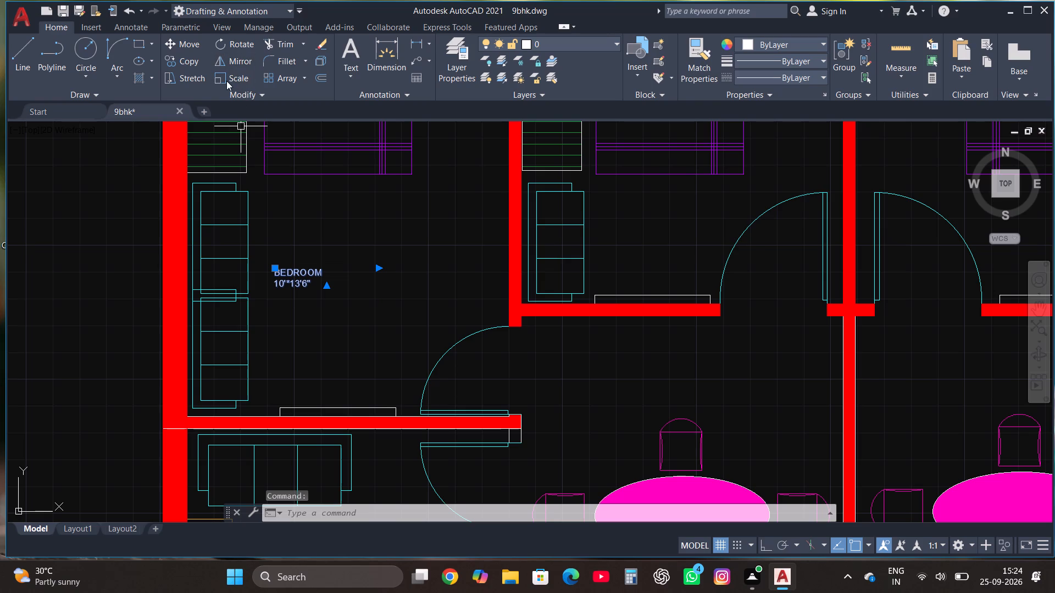
{"action": "left_click", "coordinate": [232, 77]}
{"action": "left_click", "coordinate": [286, 283]}
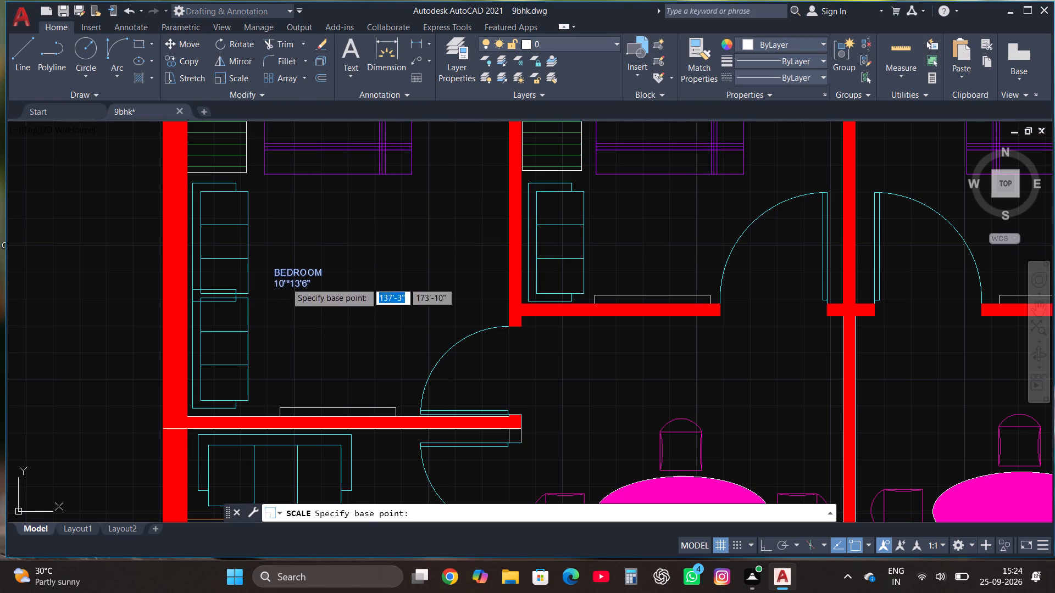
{"action": "left_click", "coordinate": [431, 303]}
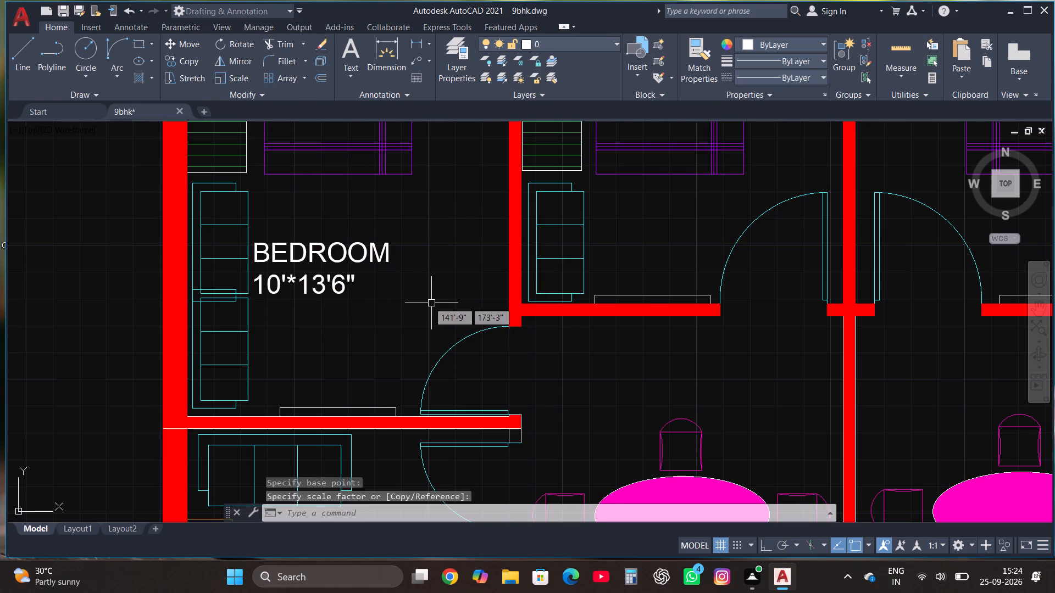
Move the enlarged label about 1'-3" east and 4" north, clear of the sofas in the northwestern bedroom.
{"action": "left_click", "coordinate": [309, 248]}
{"action": "left_click", "coordinate": [190, 46]}
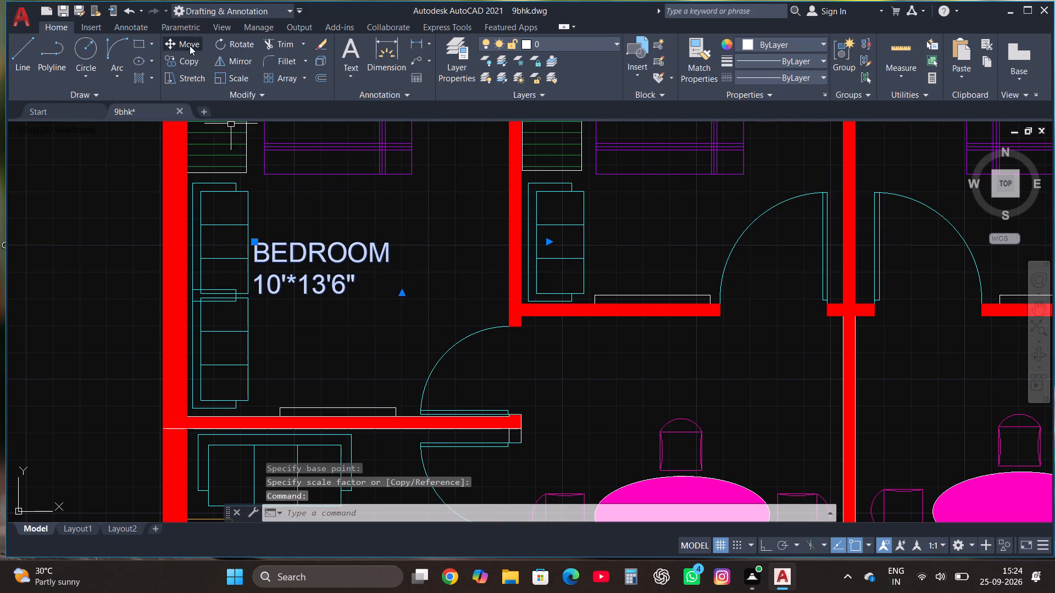
{"action": "left_click", "coordinate": [300, 275]}
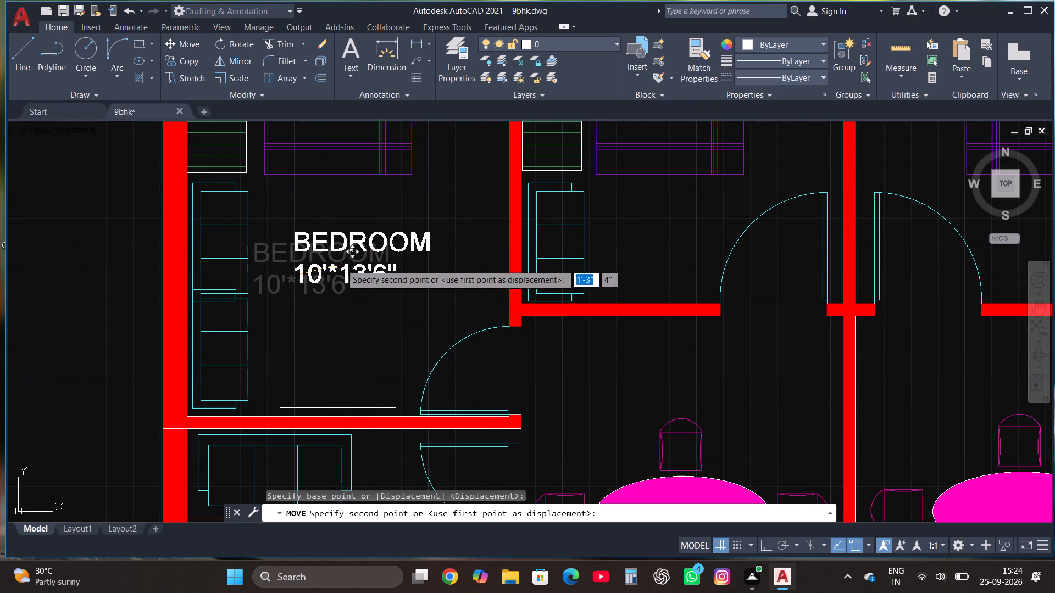
{"action": "left_click", "coordinate": [341, 264]}
Copy the northwestern BEDROOM label in multiple mode to the adjacent northern bedroom and to the western bedroom directly south of the original.
{"action": "scroll", "coordinate": [397, 354], "scroll_direction": "down", "scroll_amount": 4}
{"action": "scroll", "coordinate": [419, 358], "scroll_direction": "up", "scroll_amount": 2}
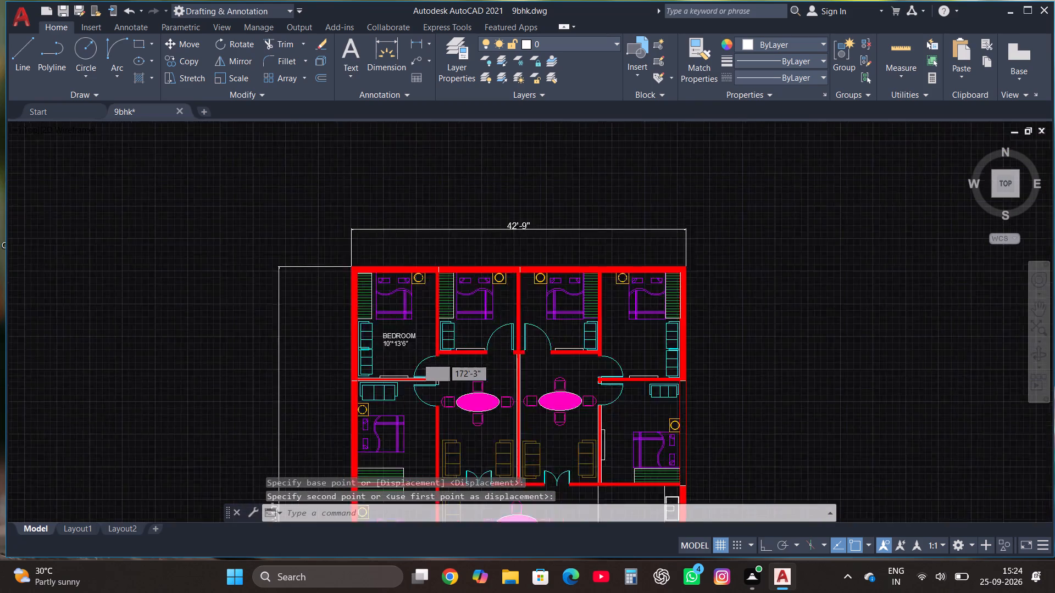
{"action": "scroll", "coordinate": [417, 358], "scroll_direction": "up", "scroll_amount": 2}
{"action": "left_click", "coordinate": [336, 277]}
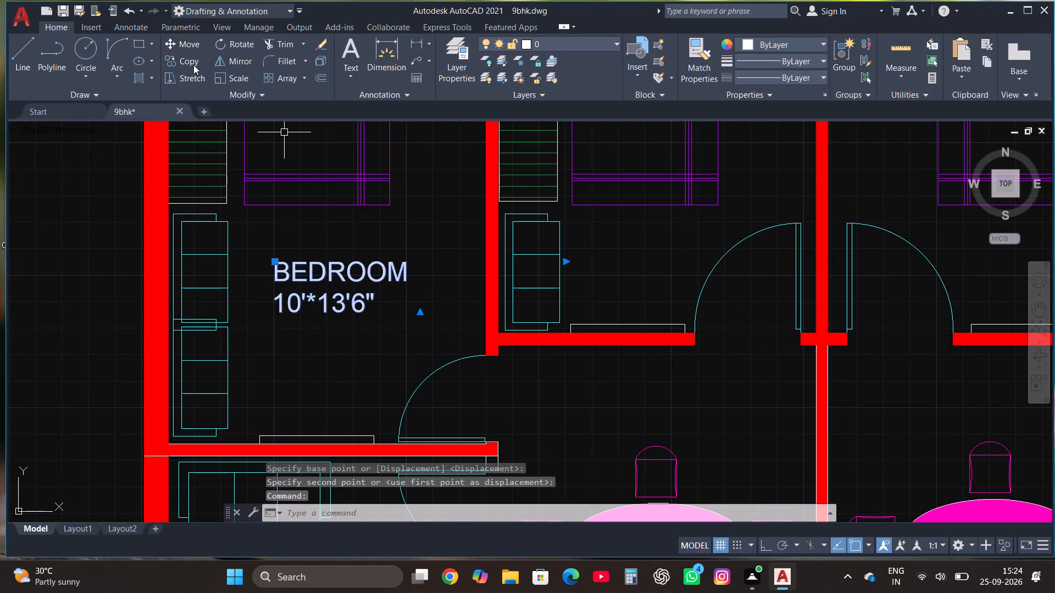
{"action": "left_click", "coordinate": [187, 65]}
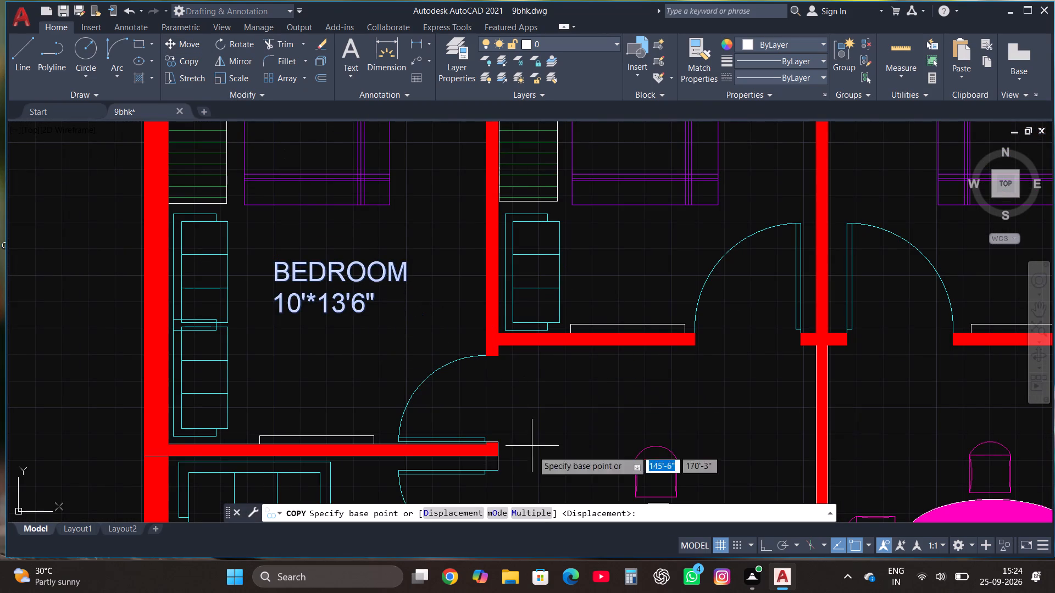
{"action": "left_click", "coordinate": [526, 512]}
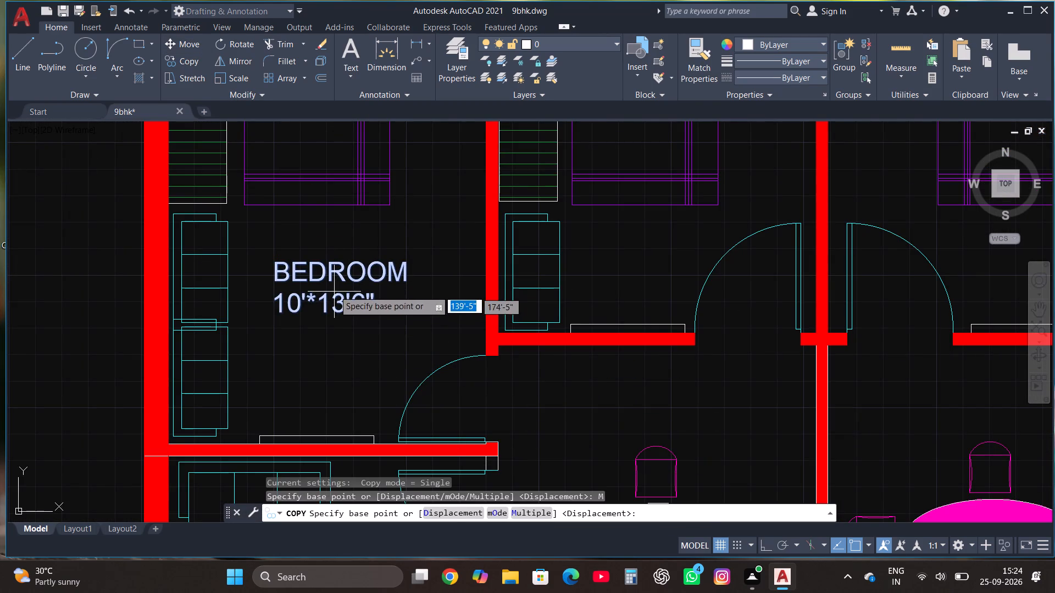
{"action": "left_click", "coordinate": [331, 288]}
{"action": "scroll", "coordinate": [330, 286], "scroll_direction": "down", "scroll_amount": 2}
{"action": "scroll", "coordinate": [459, 281], "scroll_direction": "up", "scroll_amount": 3}
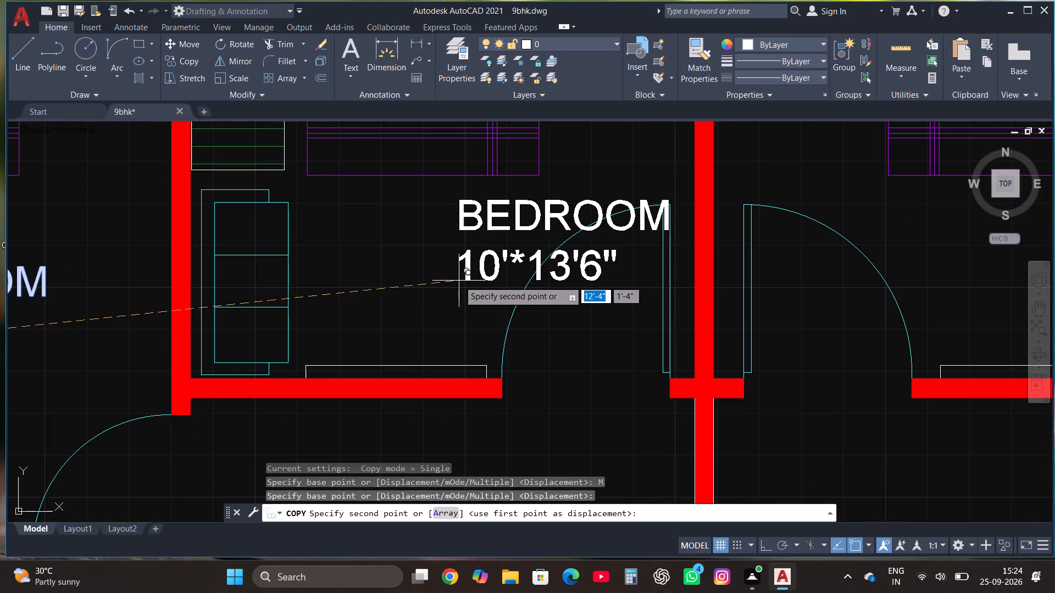
{"action": "left_click", "coordinate": [315, 283]}
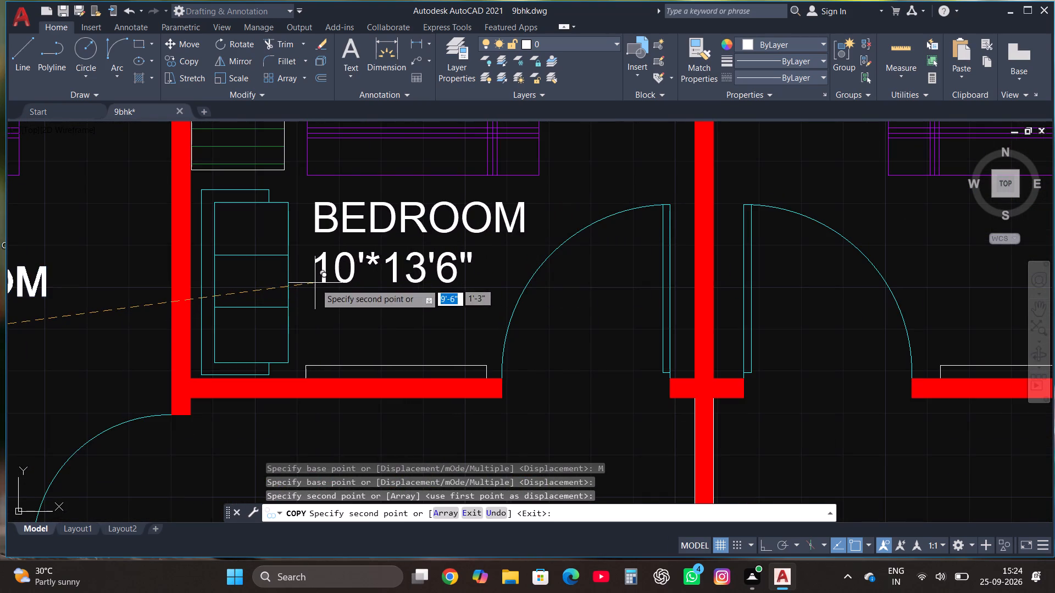
{"action": "scroll", "coordinate": [220, 329], "scroll_direction": "down", "scroll_amount": 2}
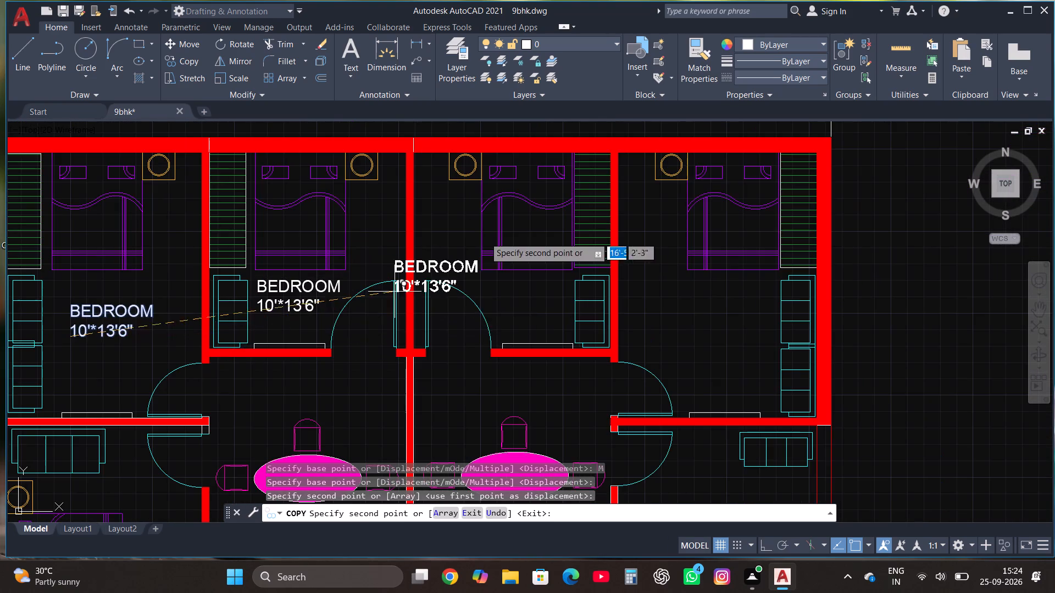
{"action": "scroll", "coordinate": [485, 240], "scroll_direction": "down", "scroll_amount": 2}
{"action": "scroll", "coordinate": [327, 351], "scroll_direction": "up", "scroll_amount": 3}
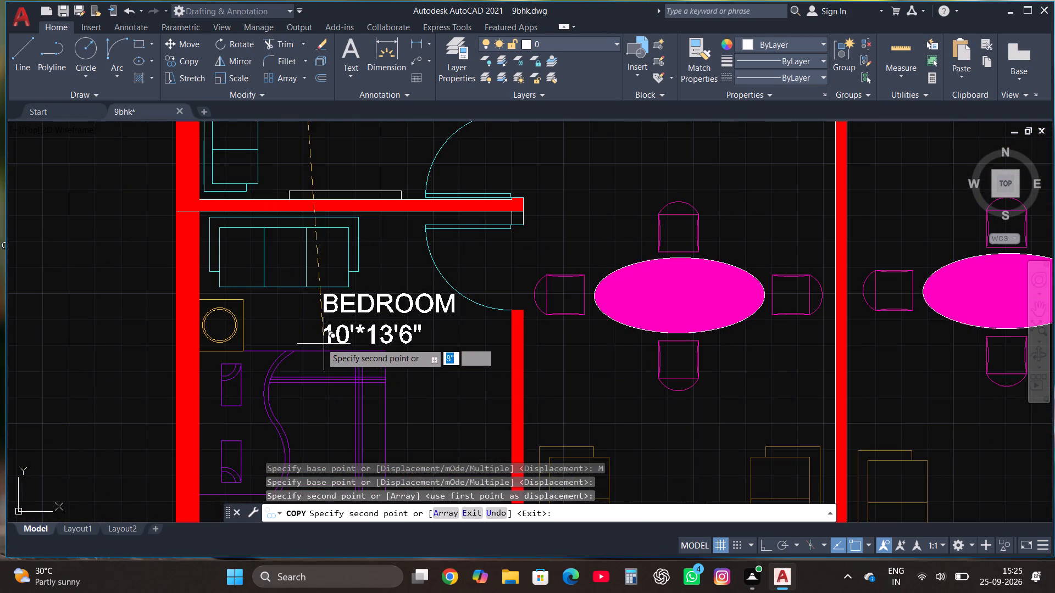
{"action": "left_click", "coordinate": [288, 346]}
Place copies of the label just north of the dining tables in the two northern dining-living rooms.
{"action": "scroll", "coordinate": [357, 351], "scroll_direction": "down", "scroll_amount": 1}
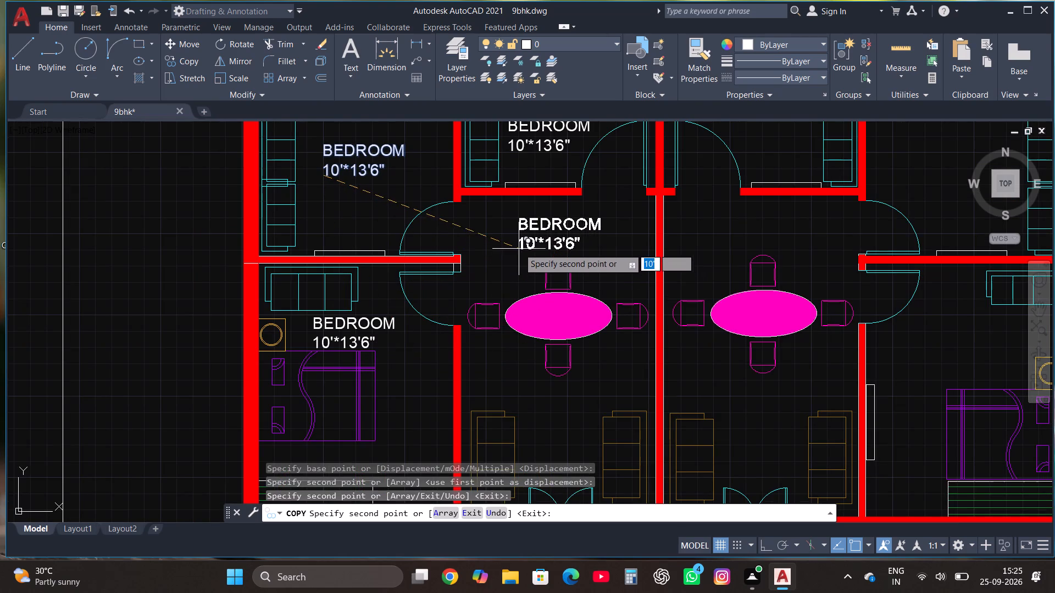
{"action": "left_click", "coordinate": [519, 248]}
{"action": "scroll", "coordinate": [503, 271], "scroll_direction": "down", "scroll_amount": 1}
{"action": "scroll", "coordinate": [628, 264], "scroll_direction": "up", "scroll_amount": 1}
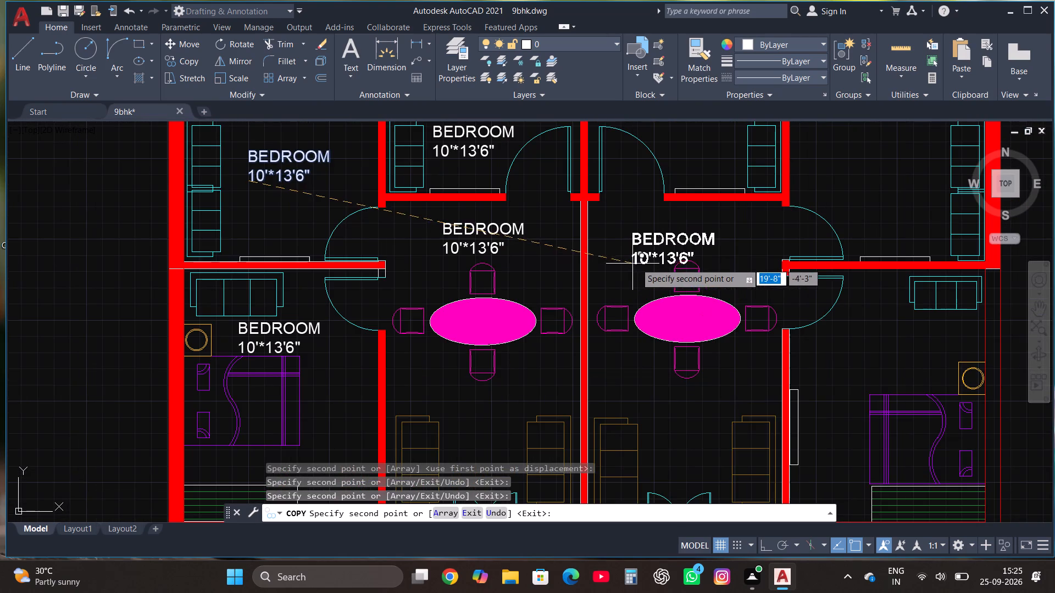
{"action": "left_click", "coordinate": [643, 255]}
Place label copies in the third bedroom down the west side and beside the dining table of the southwestern living room.
{"action": "scroll", "coordinate": [531, 217], "scroll_direction": "down", "scroll_amount": 2}
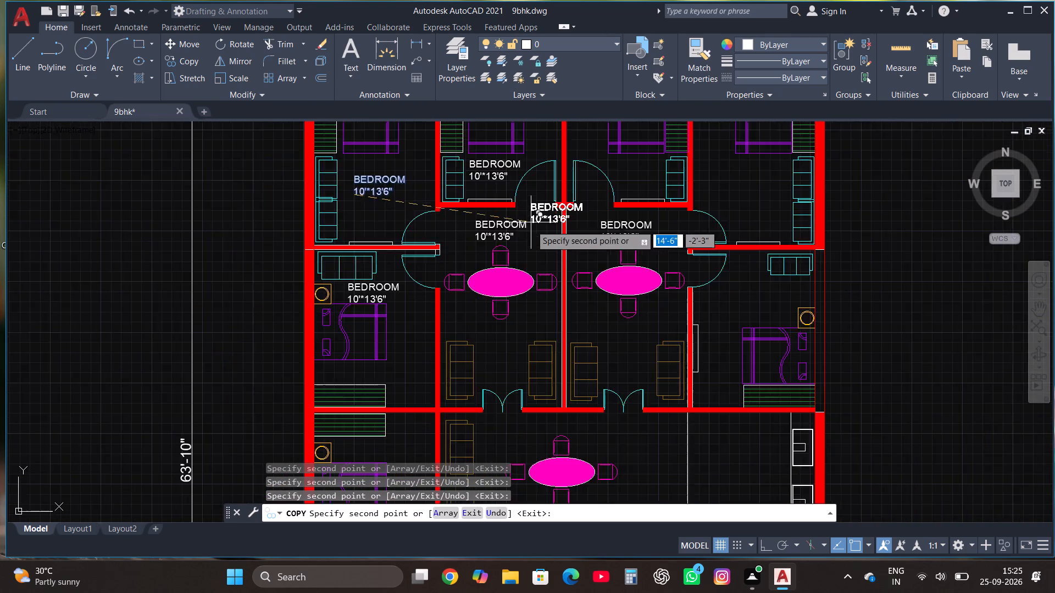
{"action": "scroll", "coordinate": [425, 328], "scroll_direction": "up", "scroll_amount": 2}
{"action": "scroll", "coordinate": [425, 328], "scroll_direction": "down", "scroll_amount": 1}
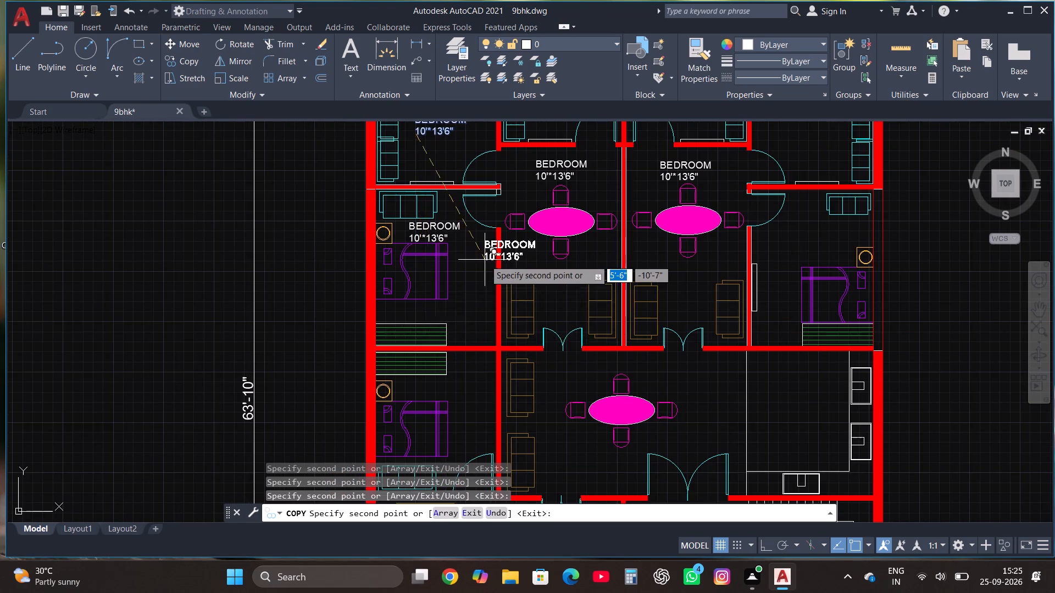
{"action": "scroll", "coordinate": [485, 260], "scroll_direction": "down", "scroll_amount": 2}
{"action": "scroll", "coordinate": [464, 321], "scroll_direction": "up", "scroll_amount": 4}
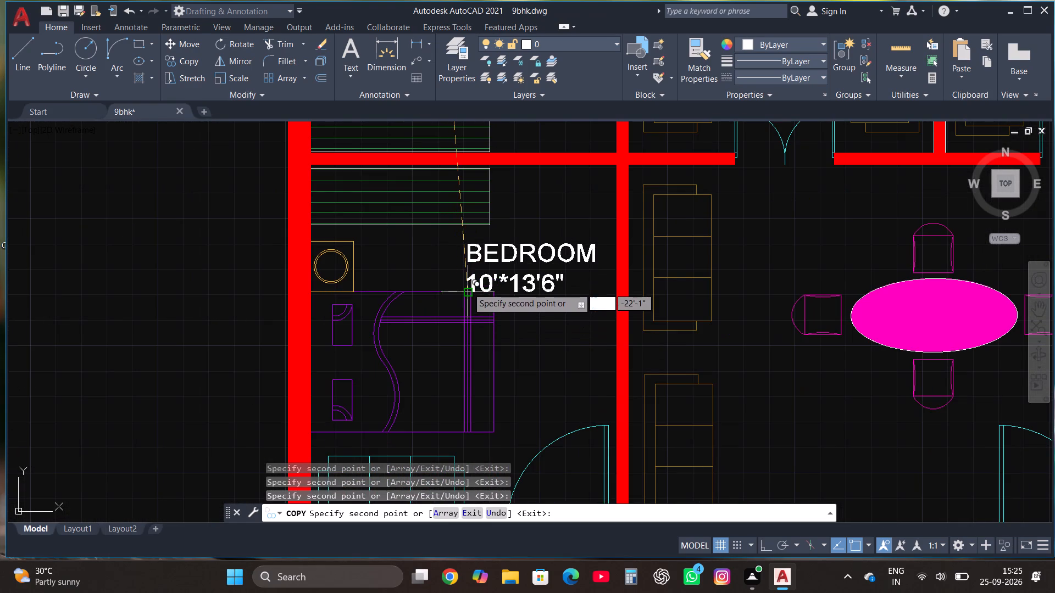
{"action": "left_click", "coordinate": [392, 281]}
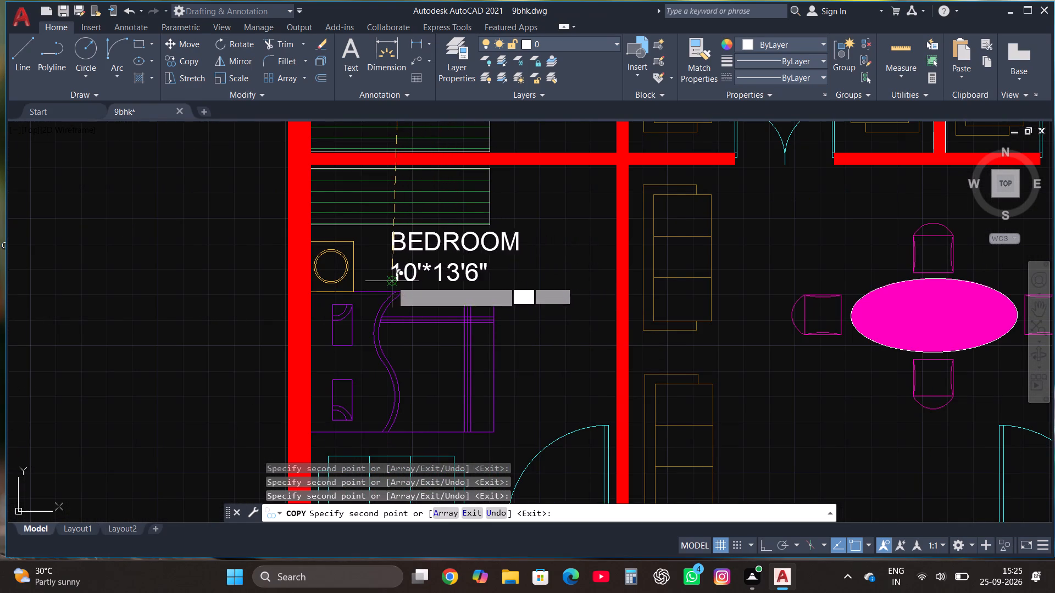
{"action": "scroll", "coordinate": [401, 259], "scroll_direction": "down", "scroll_amount": 2}
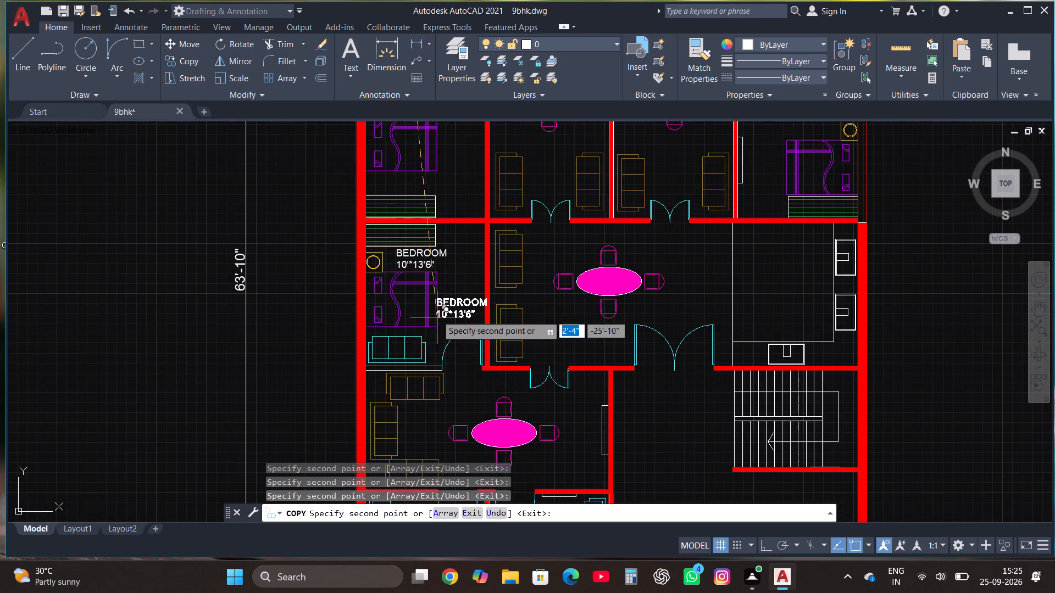
{"action": "scroll", "coordinate": [453, 261], "scroll_direction": "down", "scroll_amount": 2}
{"action": "scroll", "coordinate": [478, 340], "scroll_direction": "up", "scroll_amount": 4}
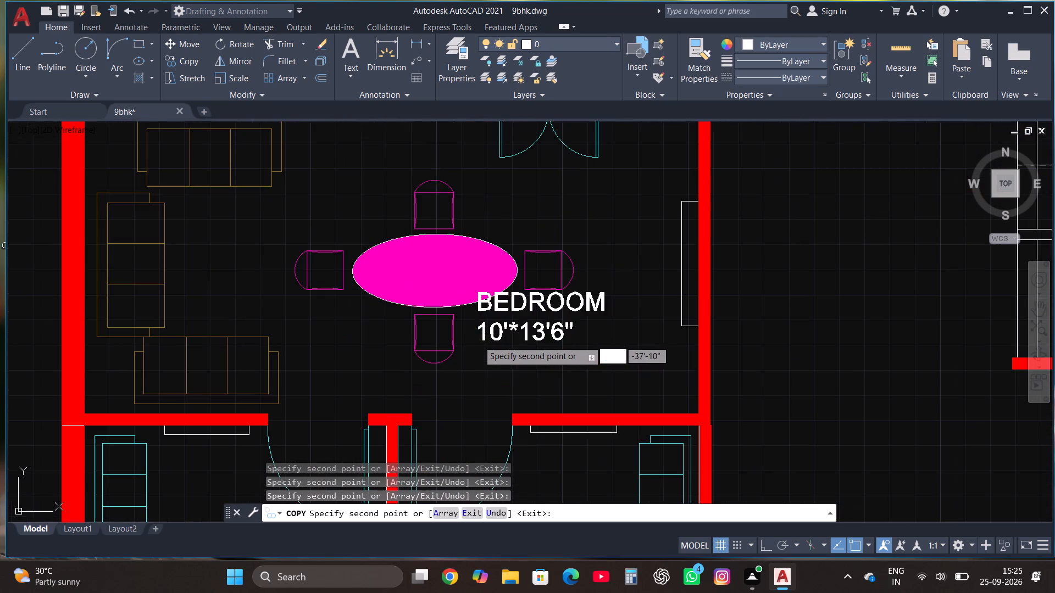
{"action": "left_click", "coordinate": [480, 360]}
Place a copy of the label in each of the two southern bedrooms, between the door and the bed.
{"action": "scroll", "coordinate": [486, 224], "scroll_direction": "down", "scroll_amount": 2}
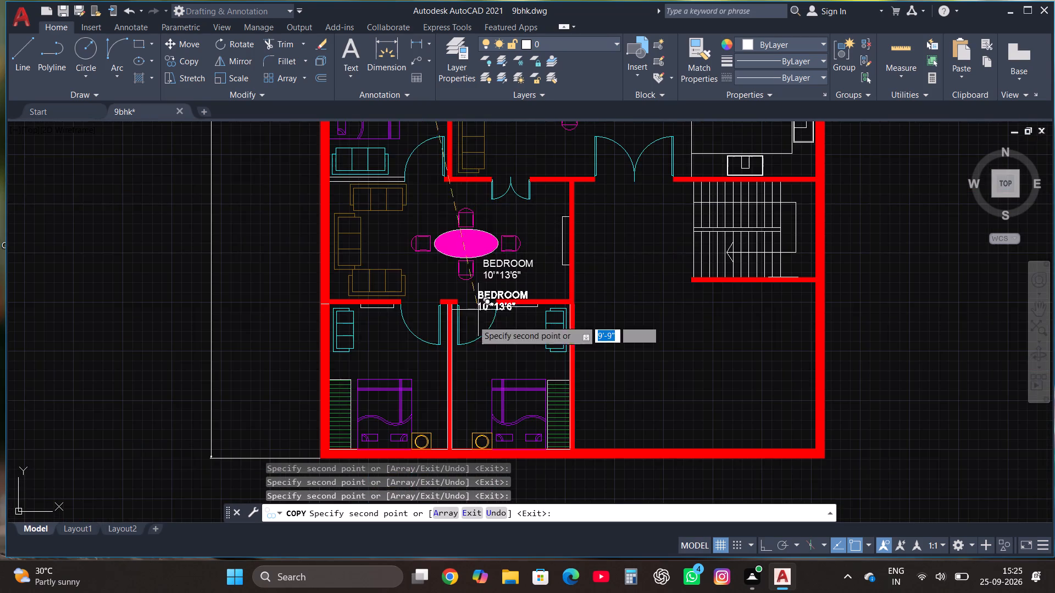
{"action": "scroll", "coordinate": [400, 361], "scroll_direction": "up", "scroll_amount": 2}
{"action": "left_click", "coordinate": [316, 374]}
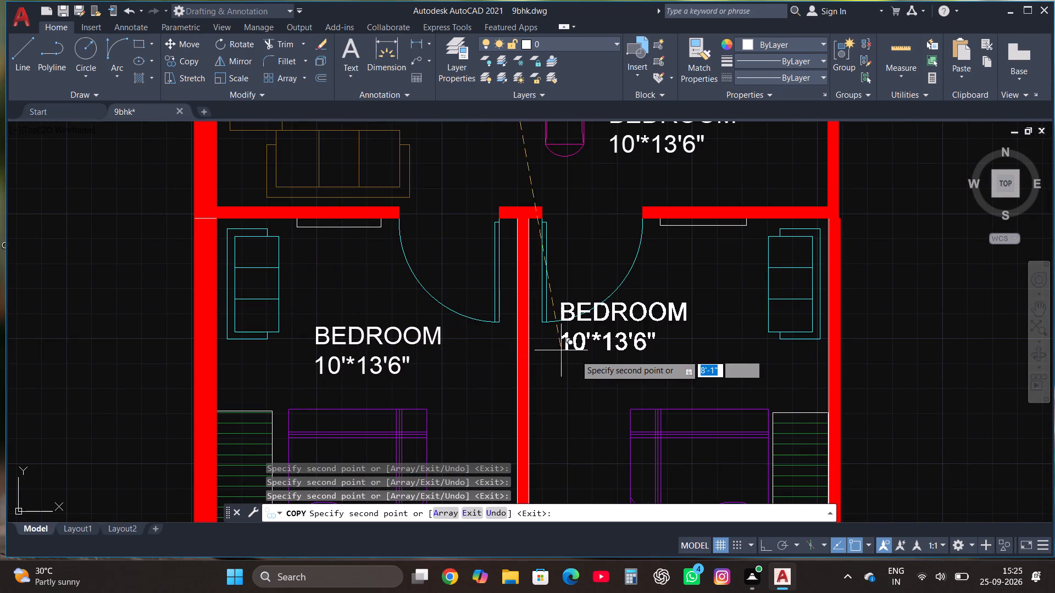
{"action": "left_click", "coordinate": [611, 372]}
Place label copies in the empty southeastern room and in the open area just west of the staircase.
{"action": "scroll", "coordinate": [231, 288], "scroll_direction": "down", "scroll_amount": 2}
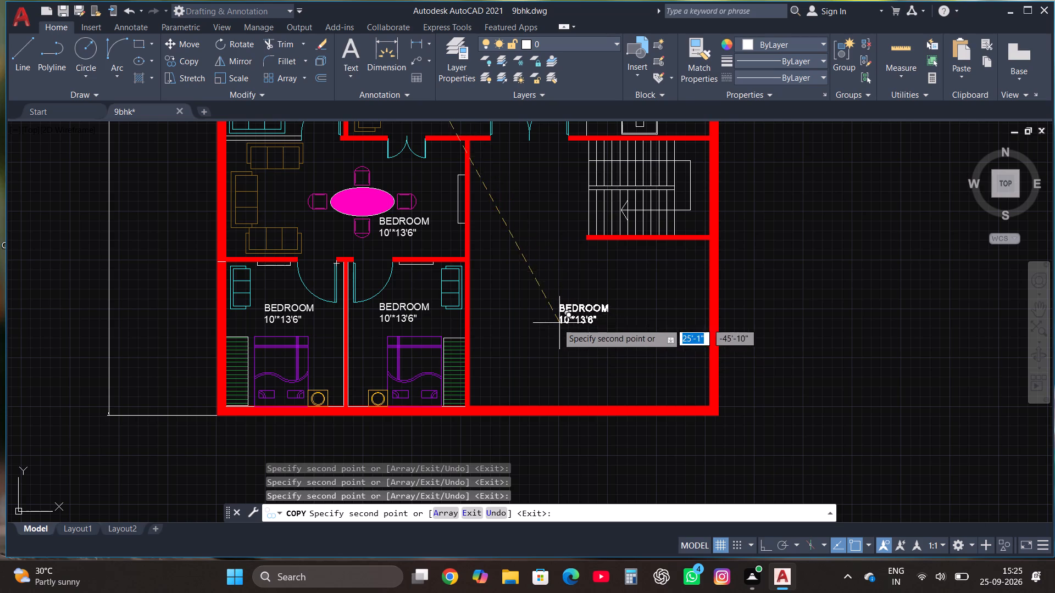
{"action": "left_click", "coordinate": [546, 322]}
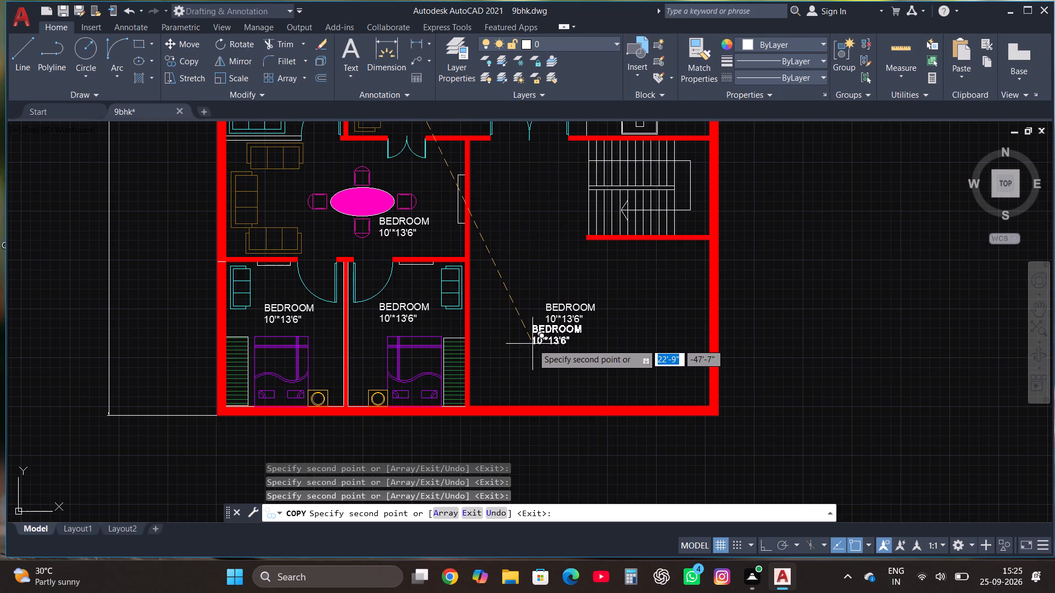
{"action": "scroll", "coordinate": [531, 348], "scroll_direction": "down", "scroll_amount": 2}
{"action": "scroll", "coordinate": [542, 277], "scroll_direction": "up", "scroll_amount": 2}
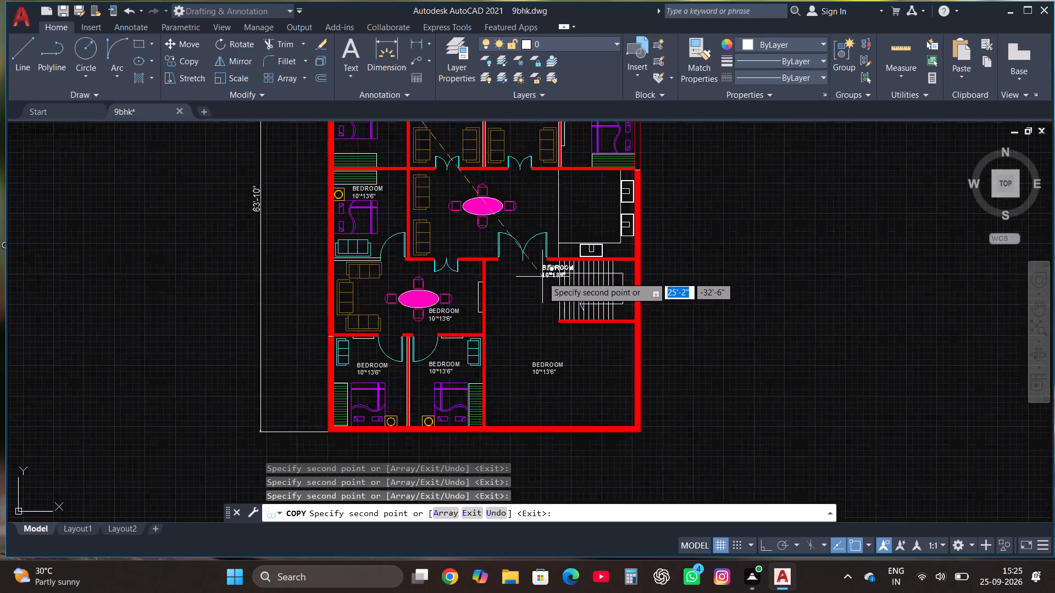
{"action": "scroll", "coordinate": [542, 277], "scroll_direction": "up", "scroll_amount": 2}
{"action": "left_click", "coordinate": [482, 301]}
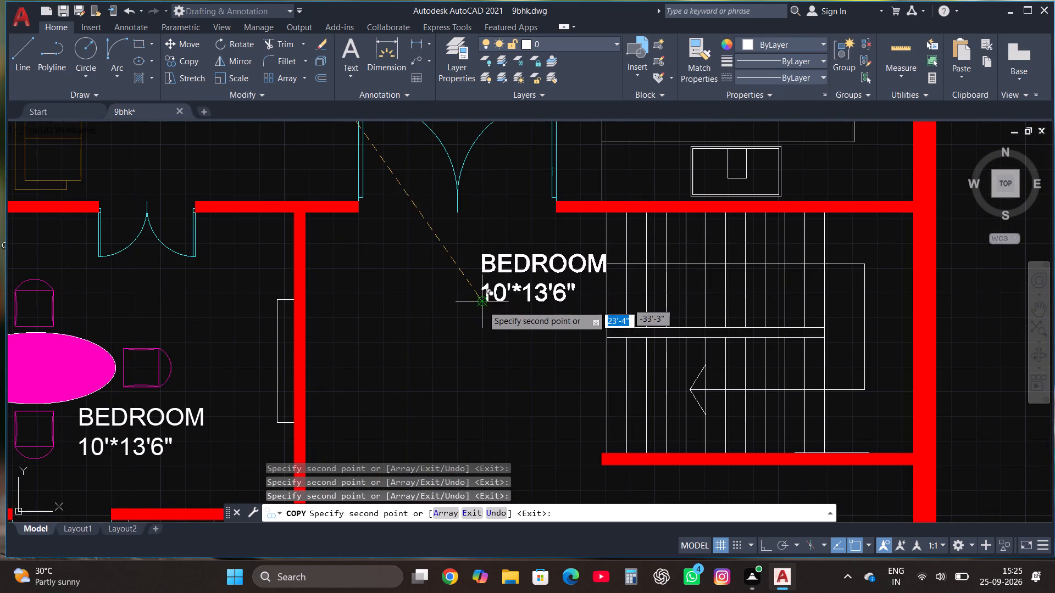
Place label copies in the kitchen and in the central dining hall, southwest of its table.
{"action": "scroll", "coordinate": [487, 325], "scroll_direction": "down", "scroll_amount": 1}
{"action": "scroll", "coordinate": [561, 331], "scroll_direction": "down", "scroll_amount": 1}
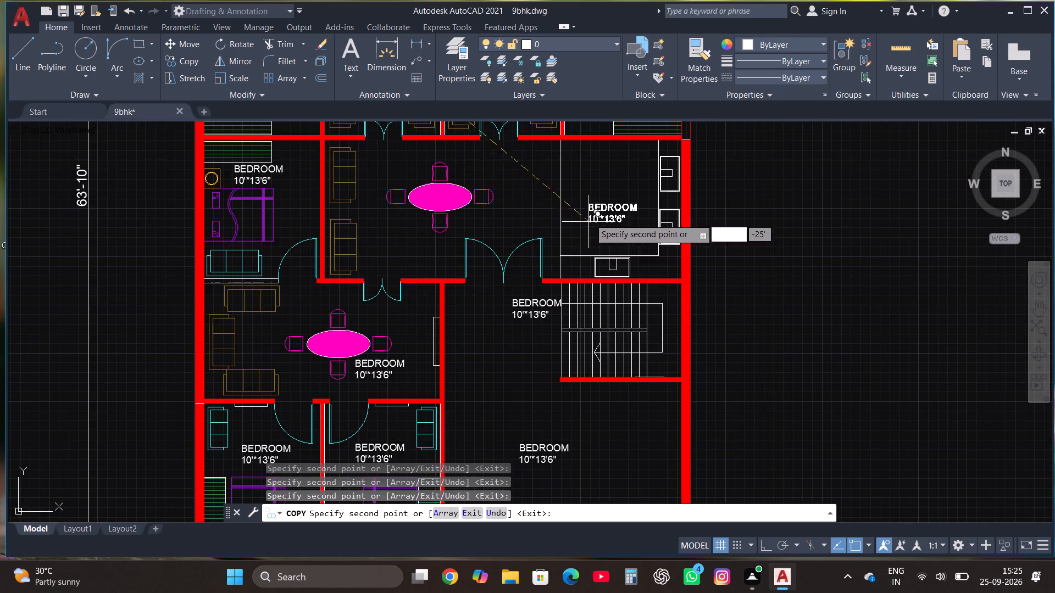
{"action": "left_click", "coordinate": [590, 210]}
{"action": "scroll", "coordinate": [575, 238], "scroll_direction": "down", "scroll_amount": 1}
{"action": "scroll", "coordinate": [475, 245], "scroll_direction": "up", "scroll_amount": 3}
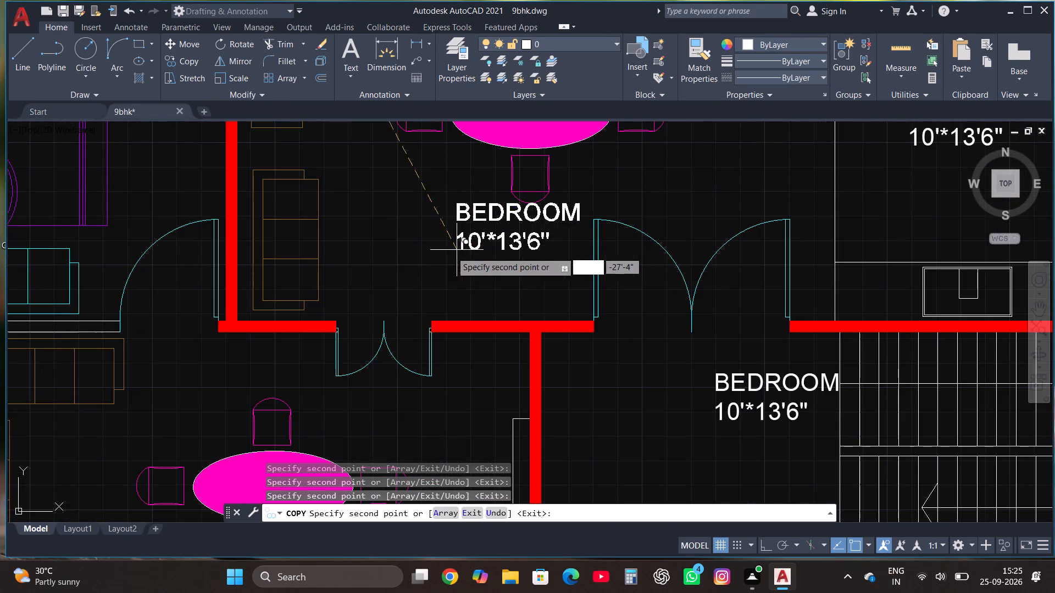
{"action": "left_click", "coordinate": [387, 275]}
Place label copies in the eastern bedroom, the northeastern bedroom and the third northern bedroom from the west, and end the copying.
{"action": "scroll", "coordinate": [415, 309], "scroll_direction": "down", "scroll_amount": 3}
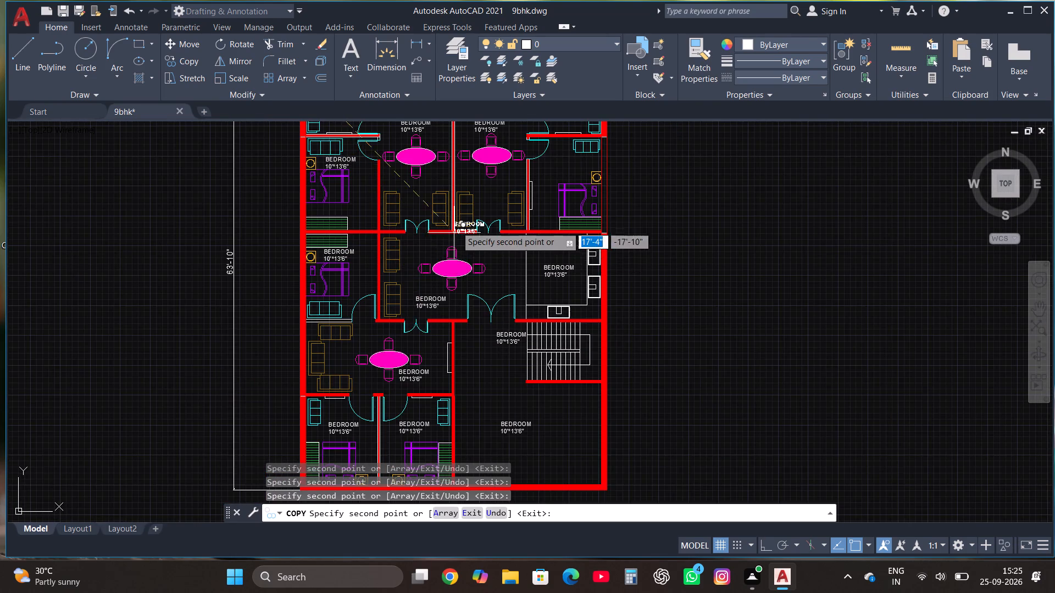
{"action": "scroll", "coordinate": [467, 198], "scroll_direction": "up", "scroll_amount": 3}
{"action": "scroll", "coordinate": [467, 214], "scroll_direction": "down", "scroll_amount": 4}
{"action": "scroll", "coordinate": [472, 199], "scroll_direction": "up", "scroll_amount": 2}
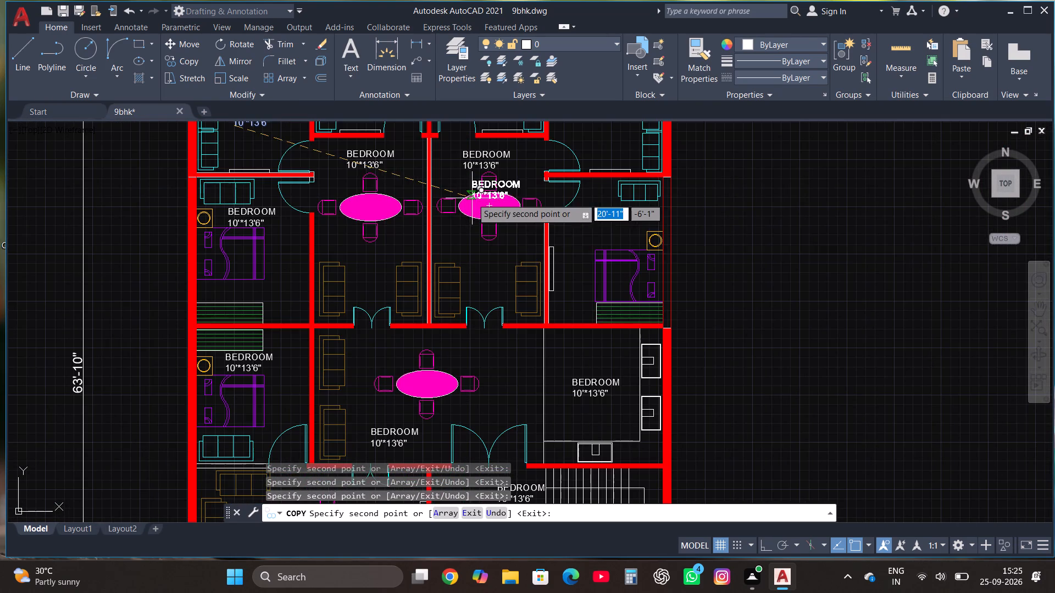
{"action": "left_click", "coordinate": [579, 227]}
{"action": "scroll", "coordinate": [580, 251], "scroll_direction": "down", "scroll_amount": 2}
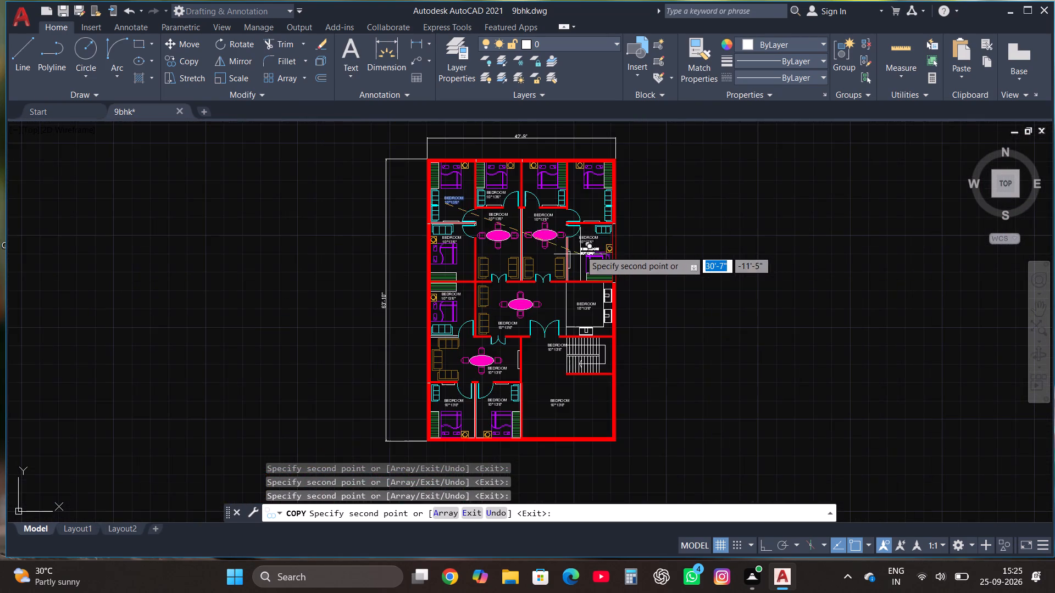
{"action": "scroll", "coordinate": [586, 211], "scroll_direction": "up", "scroll_amount": 3}
{"action": "left_click", "coordinate": [554, 187]}
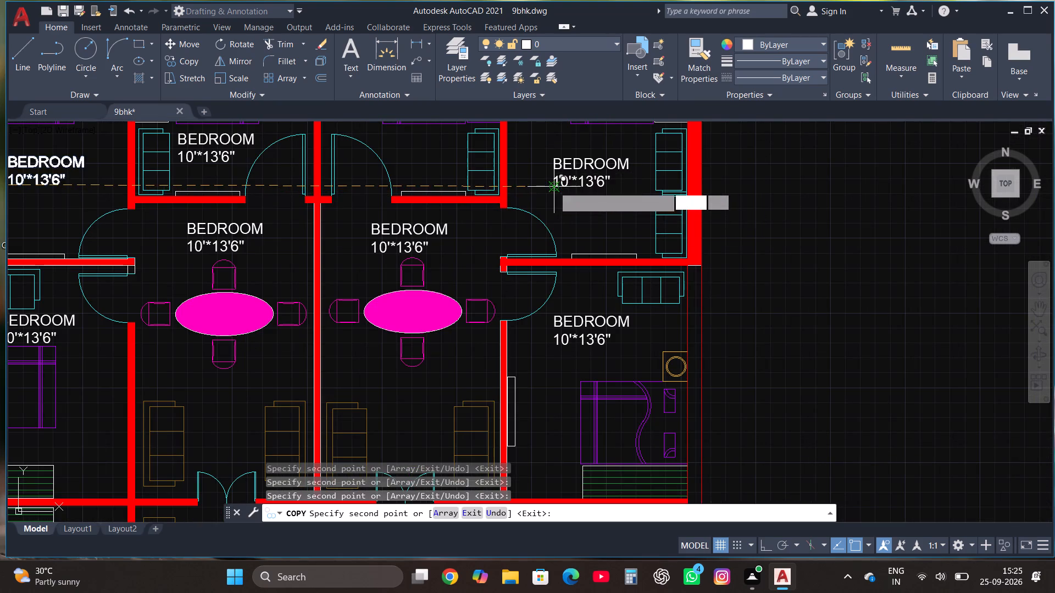
{"action": "scroll", "coordinate": [552, 250], "scroll_direction": "down", "scroll_amount": 2}
{"action": "scroll", "coordinate": [505, 205], "scroll_direction": "up", "scroll_amount": 3}
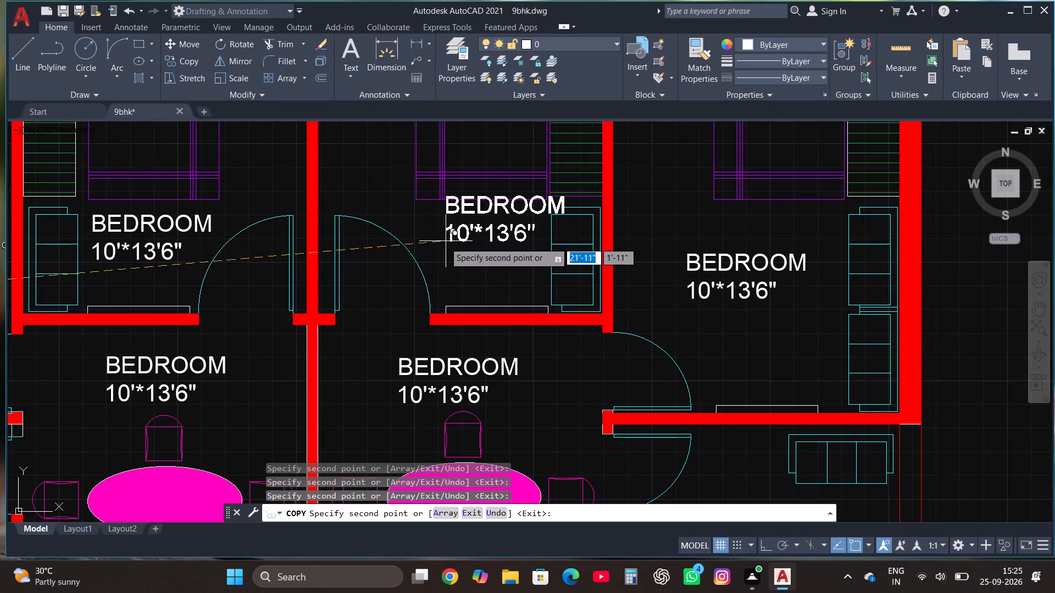
{"action": "left_click", "coordinate": [424, 259]}
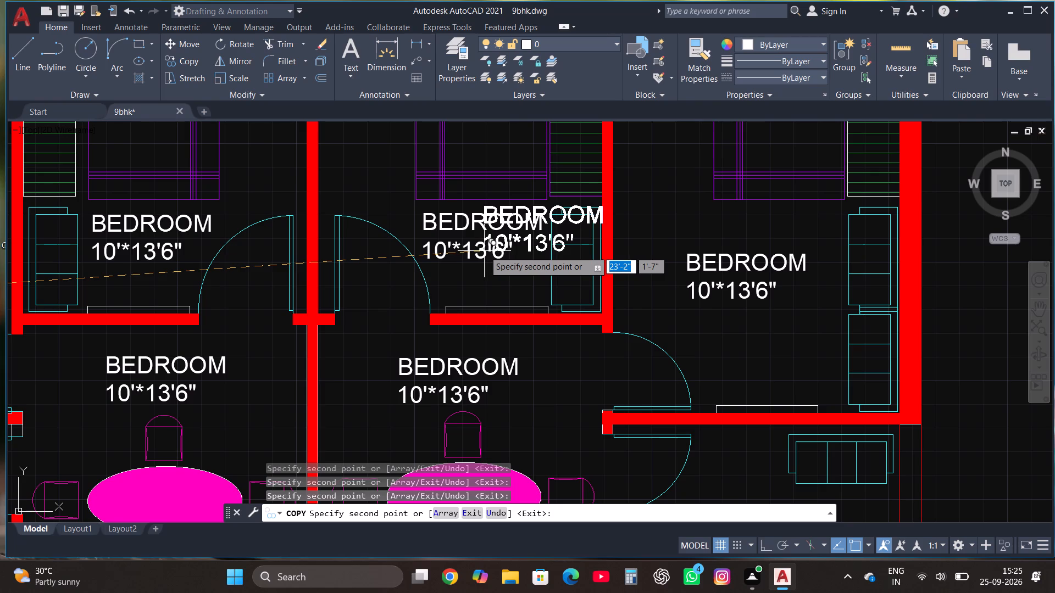
{"action": "scroll", "coordinate": [545, 332], "scroll_direction": "down", "scroll_amount": 3}
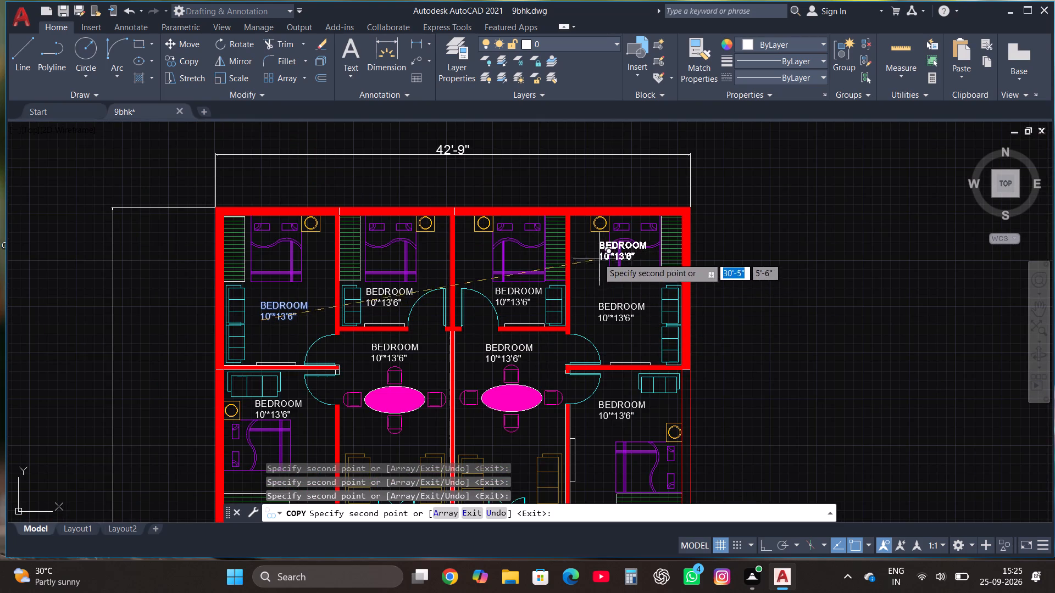
{"action": "scroll", "coordinate": [617, 210], "scroll_direction": "down", "scroll_amount": 1}
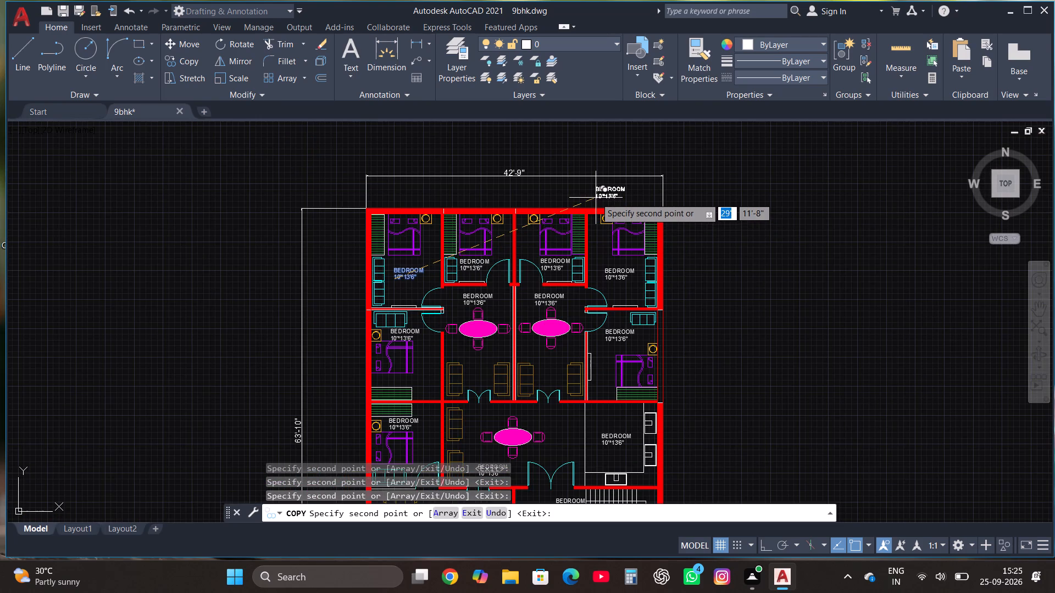
{"action": "scroll", "coordinate": [597, 180], "scroll_direction": "down", "scroll_amount": 1}
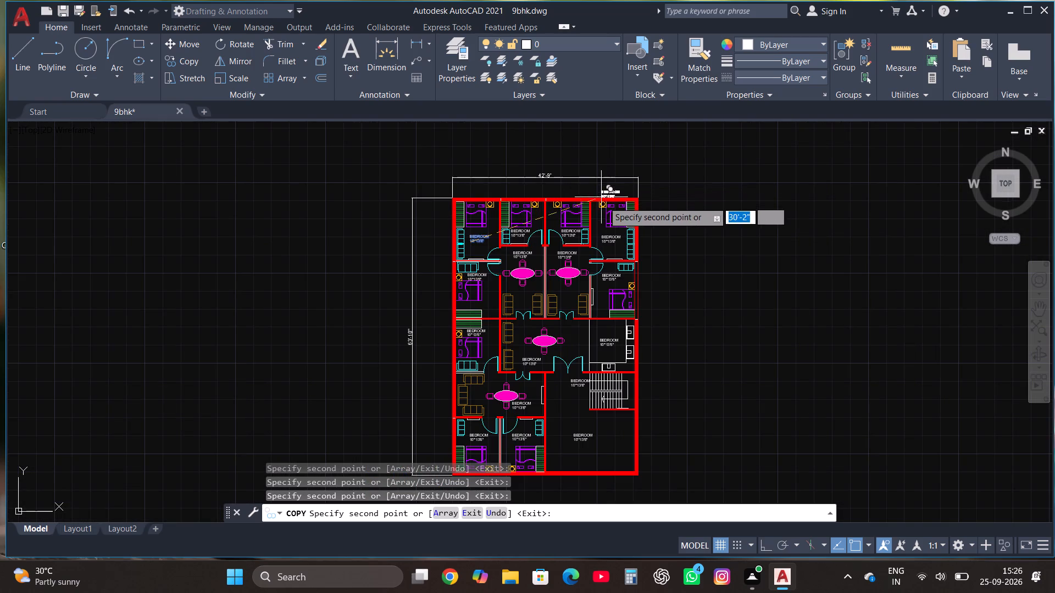
{"action": "scroll", "coordinate": [542, 287], "scroll_direction": "up", "scroll_amount": 2}
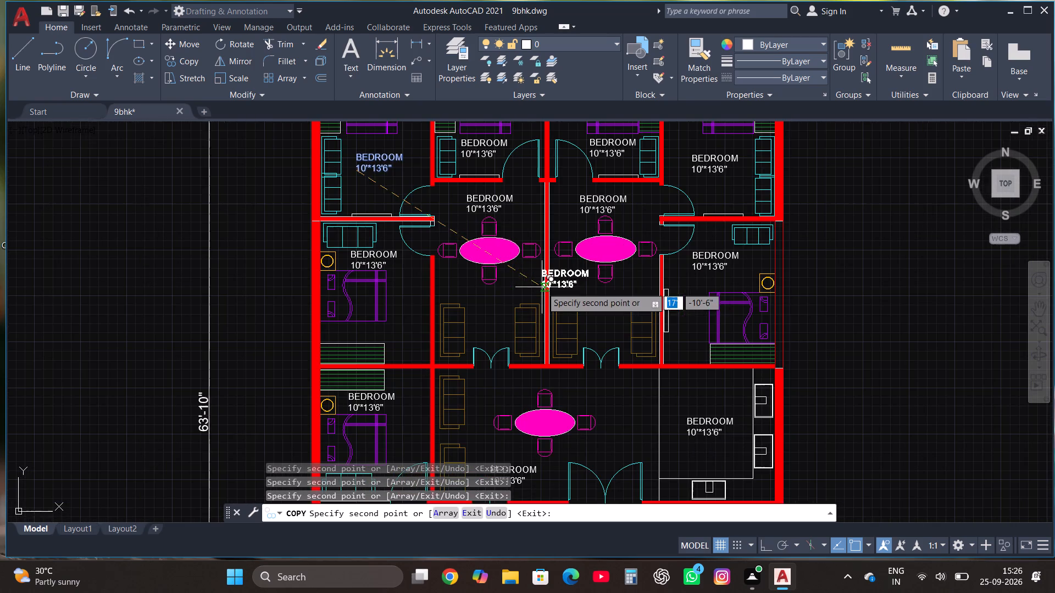
{"action": "key", "text": "Escape"}
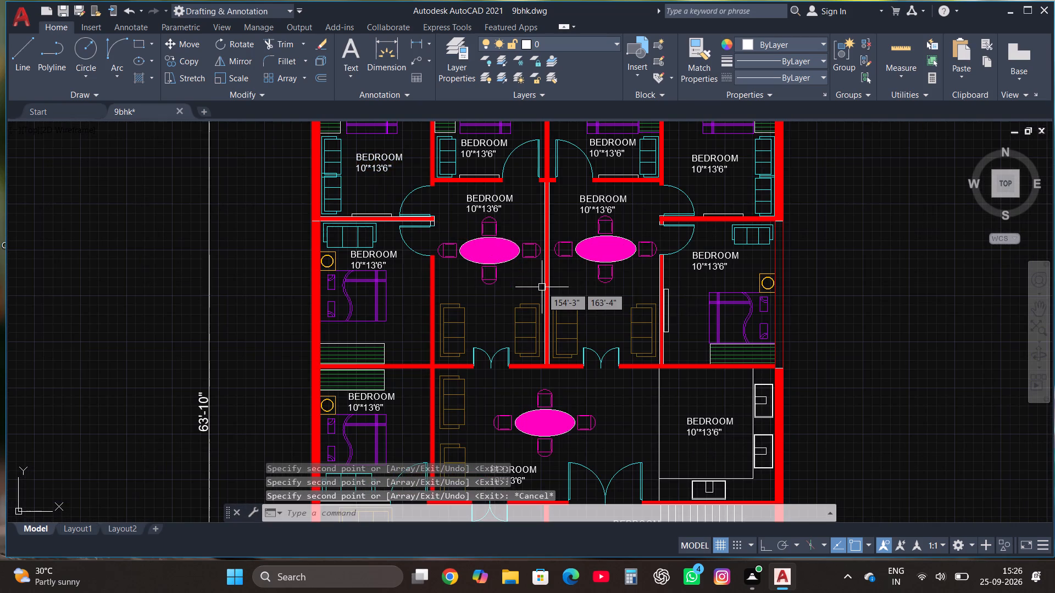
Change the size in the second northern bedroom's label from the west to 10'*10'.
{"action": "scroll", "coordinate": [520, 328], "scroll_direction": "down", "scroll_amount": 1}
{"action": "scroll", "coordinate": [512, 208], "scroll_direction": "up", "scroll_amount": 2}
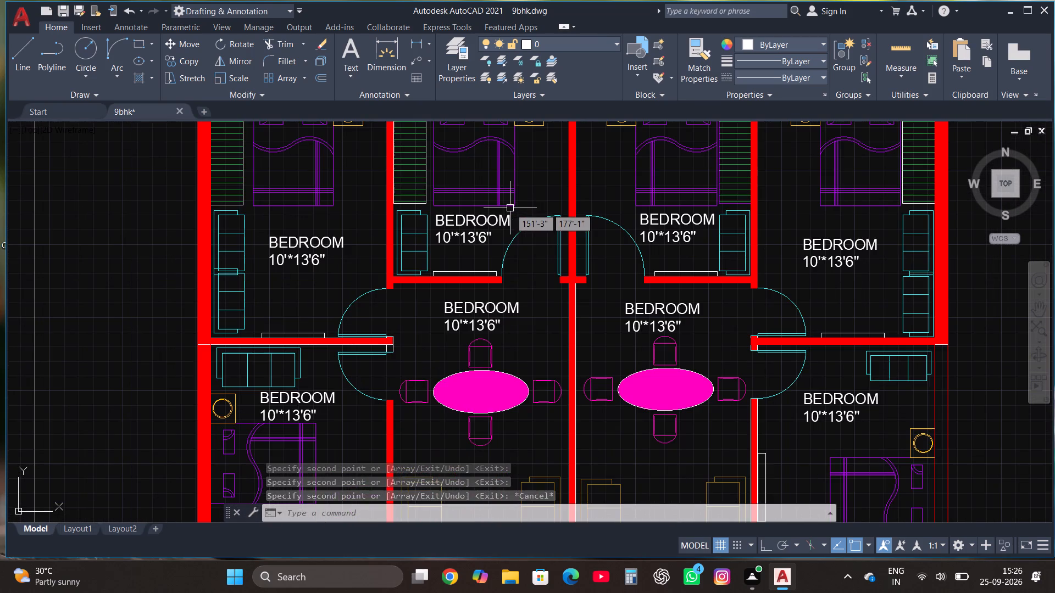
{"action": "left_click", "coordinate": [467, 230]}
{"action": "right_click", "coordinate": [465, 231]}
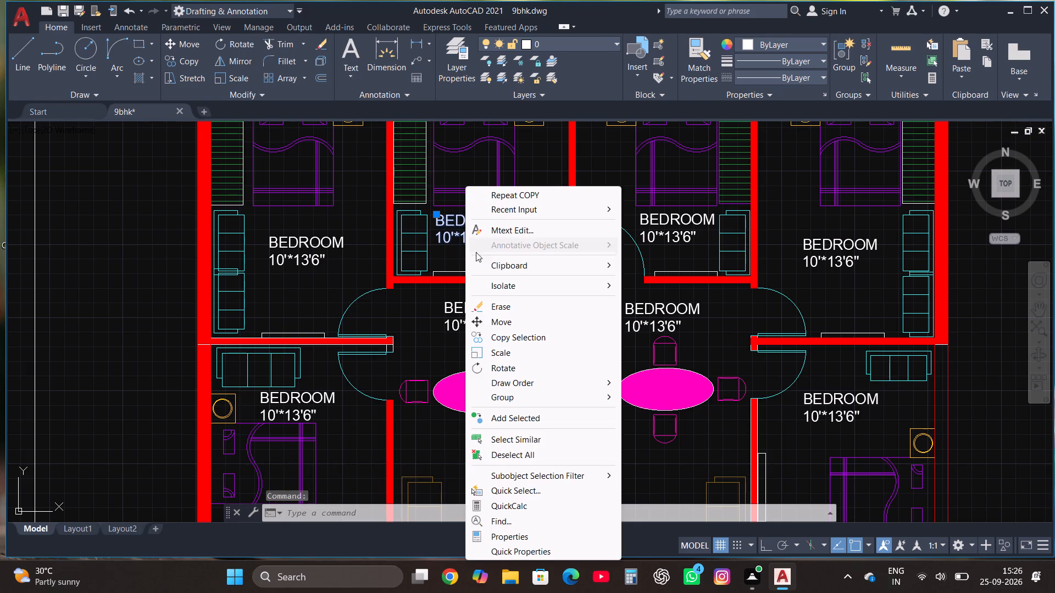
{"action": "left_click", "coordinate": [513, 227]}
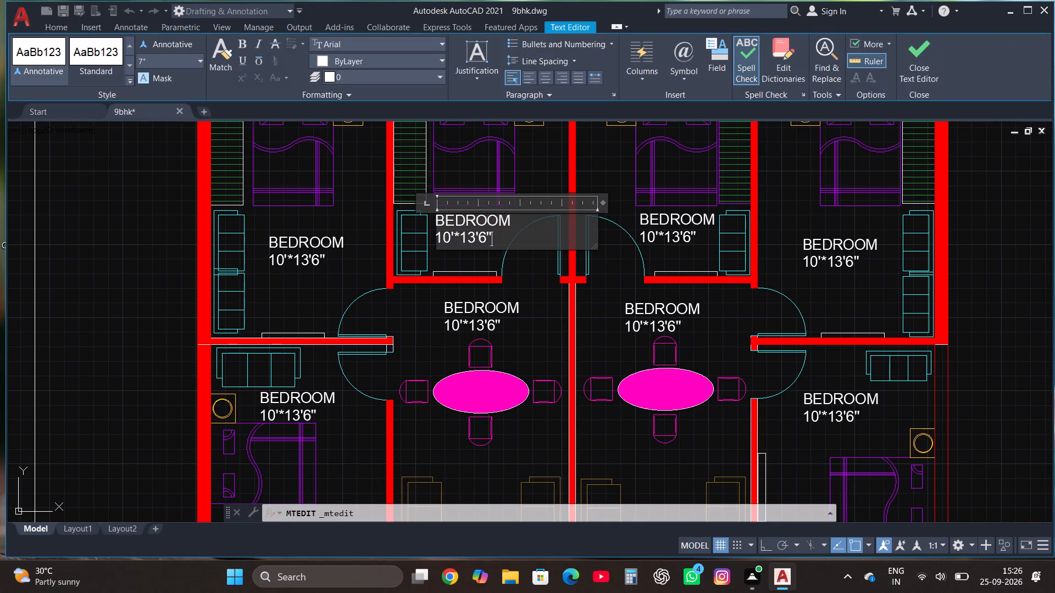
{"action": "left_click", "coordinate": [503, 239]}
{"action": "key", "text": "BackSpace"}
{"action": "key", "text": "BackSpace"}
{"action": "key", "text": "BackSpace"}
{"action": "key", "text": "BackSpace"}
{"action": "type", "text": "0'"}
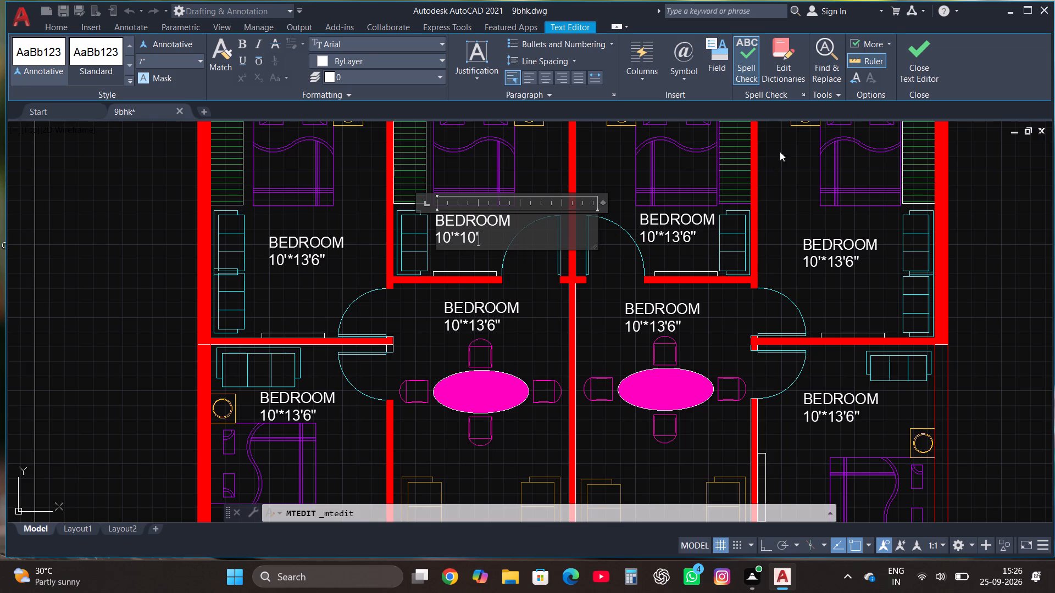
{"action": "left_click", "coordinate": [919, 53]}
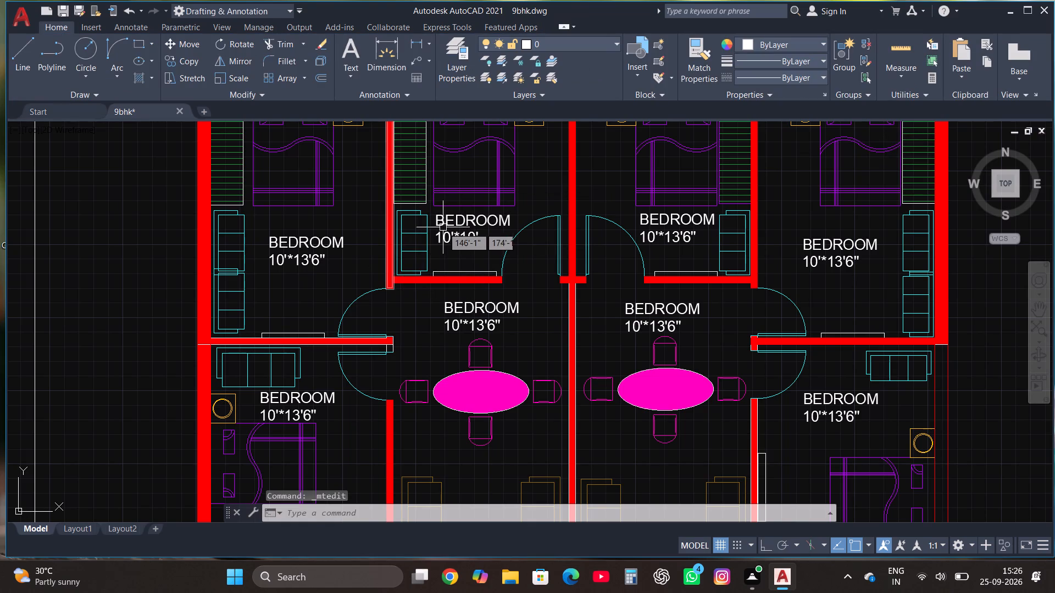
Change the size in the label of the western bedroom just south of the northwestern one to 10'*13'.
{"action": "scroll", "coordinate": [276, 421], "scroll_direction": "up", "scroll_amount": 1}
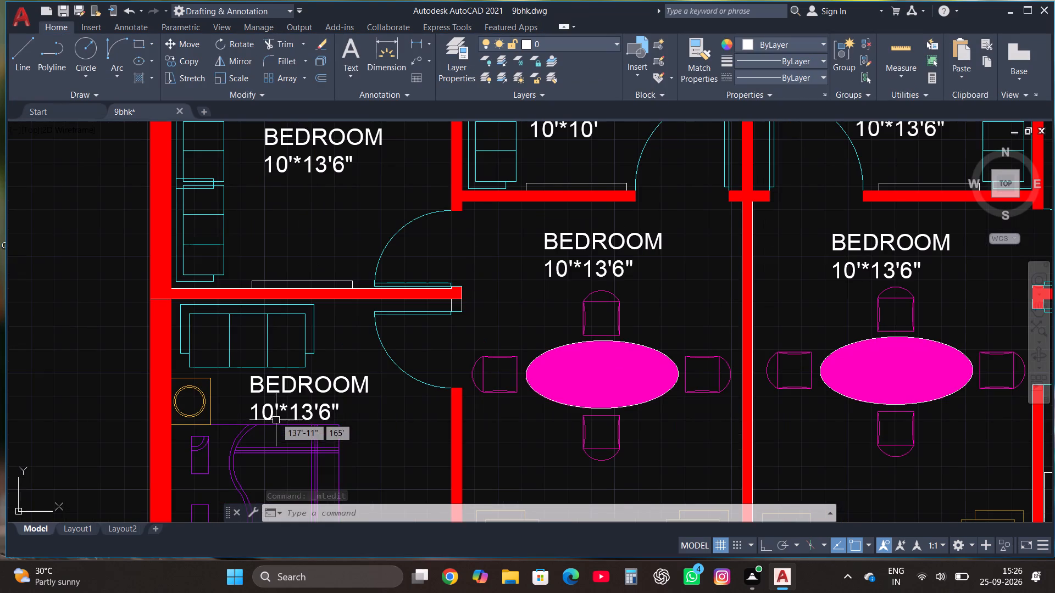
{"action": "left_click", "coordinate": [300, 386]}
{"action": "right_click", "coordinate": [298, 387]}
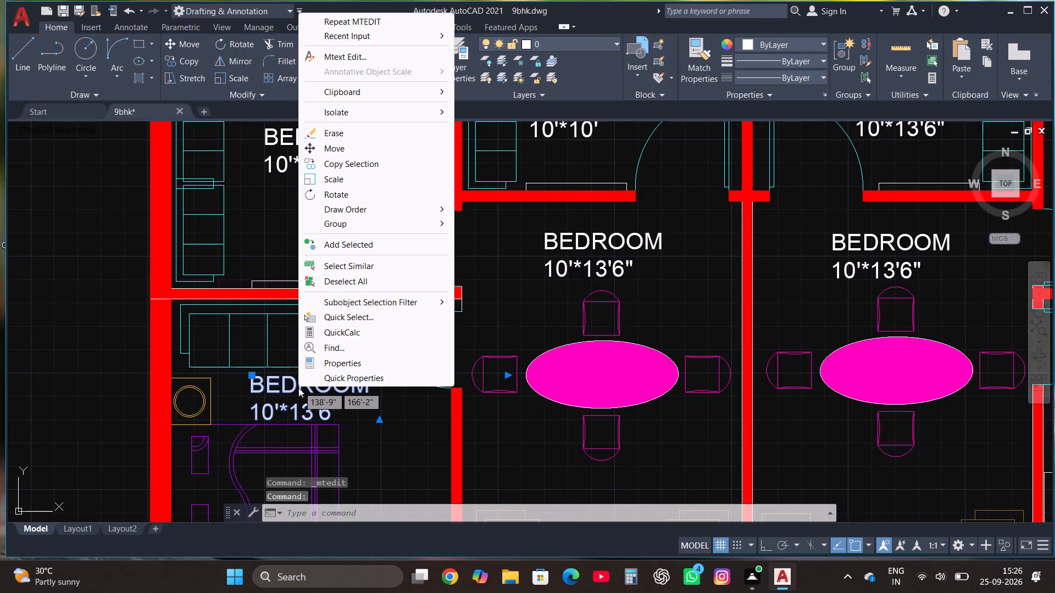
{"action": "left_click", "coordinate": [391, 59]}
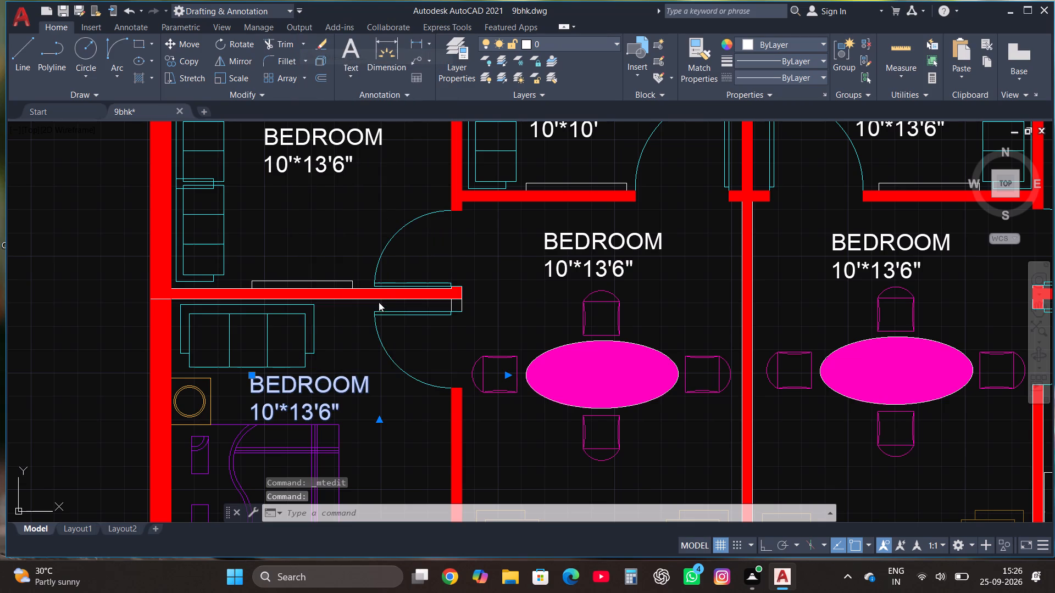
{"action": "left_click", "coordinate": [352, 410]}
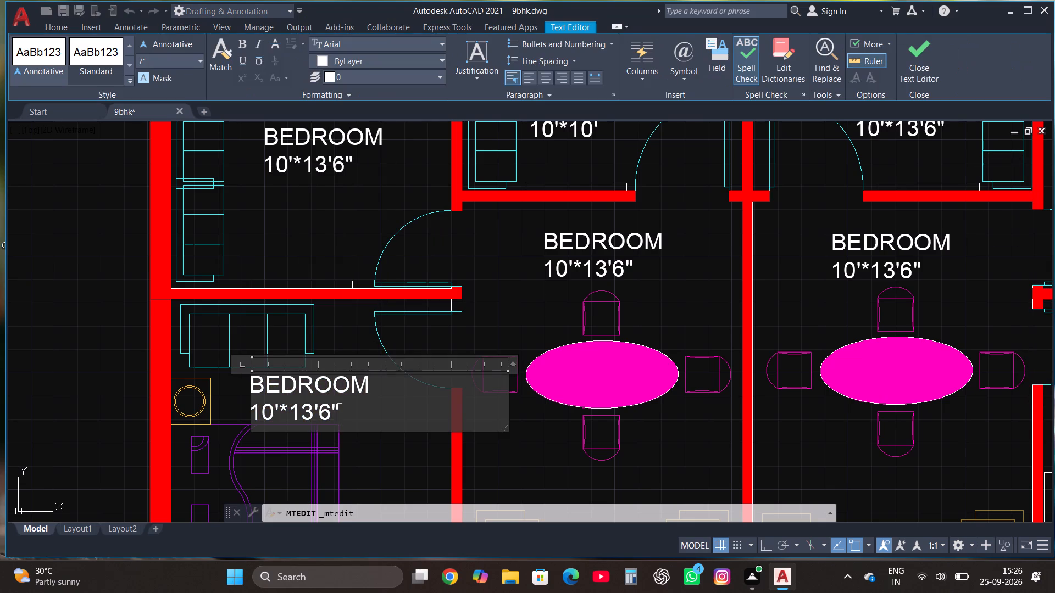
{"action": "key", "text": "BackSpace"}
{"action": "key", "text": "BackSpace"}
{"action": "key", "text": "BackSpace"}
{"action": "key", "text": "apostrophe"}
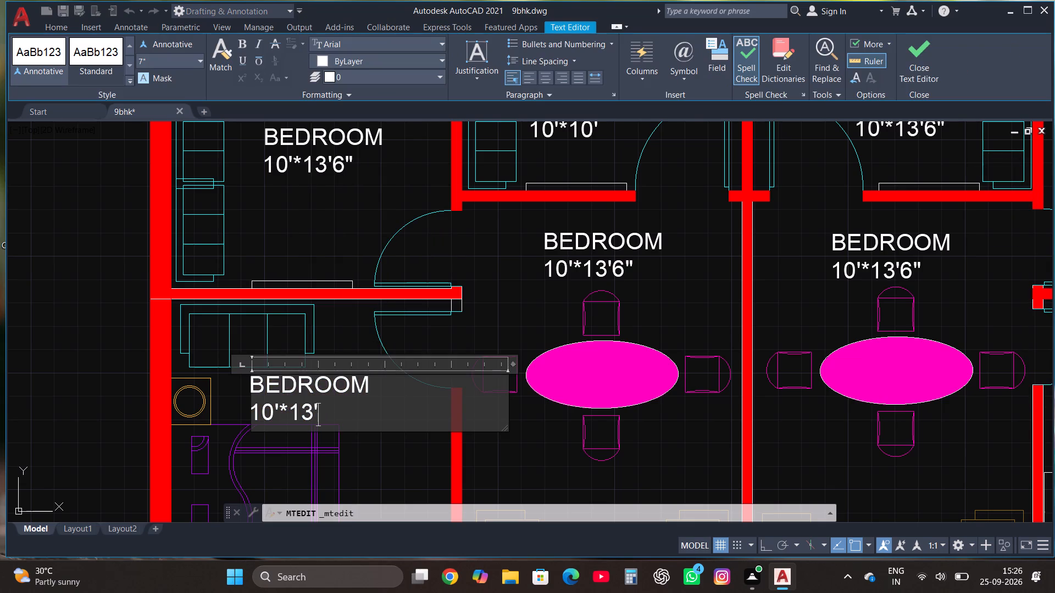
{"action": "left_click", "coordinate": [910, 57]}
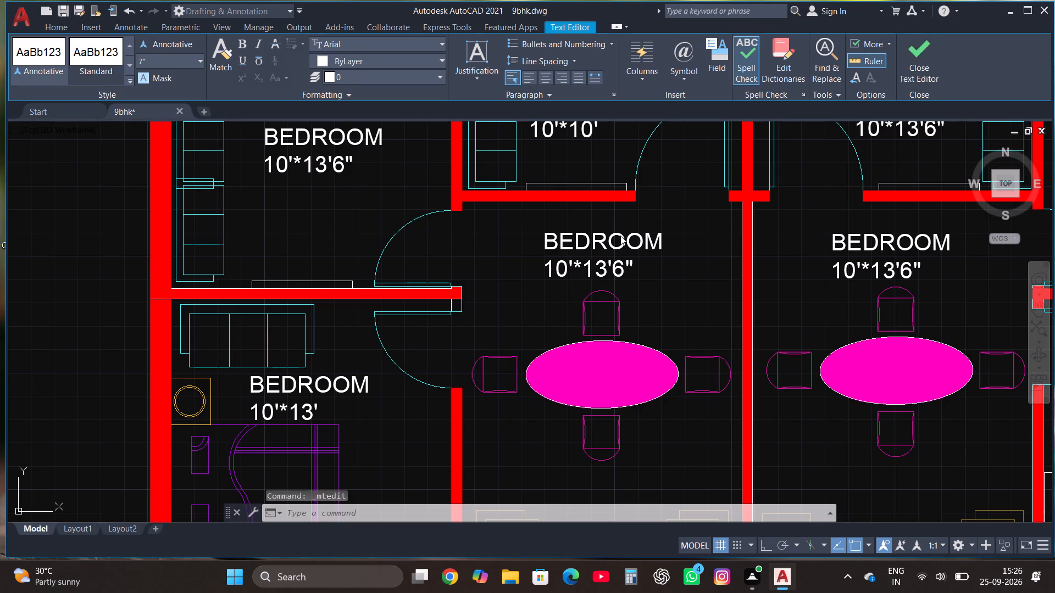
Replace the label text above the western of the two northern dining tables with LIVING AREA and 10'*18'8" on two lines.
{"action": "scroll", "coordinate": [508, 261], "scroll_direction": "down", "scroll_amount": 1}
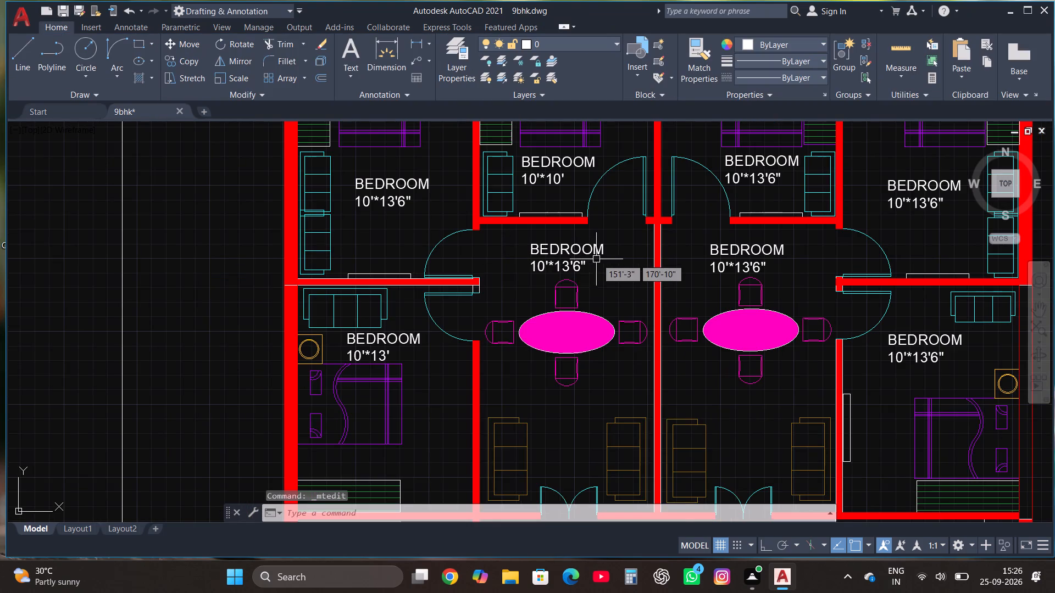
{"action": "scroll", "coordinate": [598, 258], "scroll_direction": "up", "scroll_amount": 1}
{"action": "left_click", "coordinate": [562, 237]}
{"action": "right_click", "coordinate": [558, 244]}
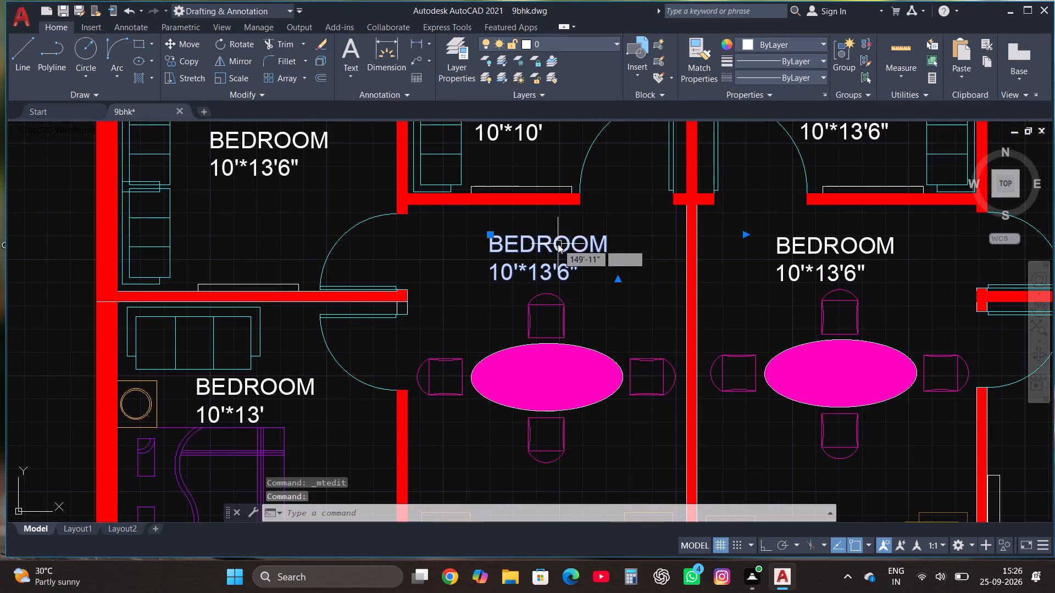
{"action": "left_click", "coordinate": [613, 229]}
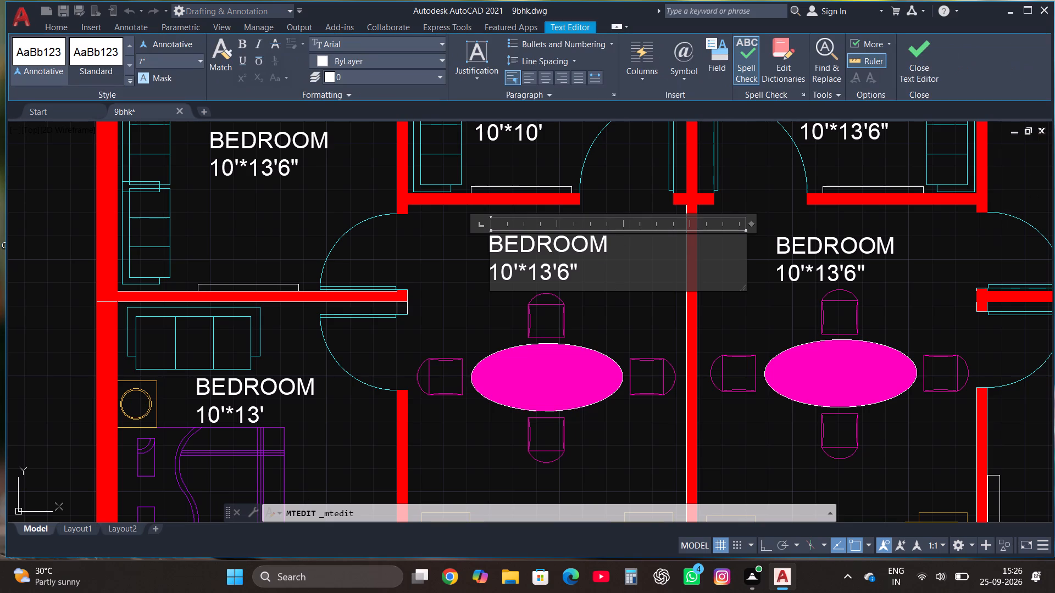
{"action": "left_click", "coordinate": [616, 272]}
{"action": "key", "text": "BackSpace"}
{"action": "key", "text": "BackSpace"}
{"action": "key", "text": "BackSpace"}
{"action": "key", "text": "BackSpace"}
{"action": "key", "text": "BackSpace"}
{"action": "key", "text": "BackSpace"}
{"action": "key", "text": "BackSpace"}
{"action": "key", "text": "BackSpace"}
{"action": "key", "text": "BackSpace"}
{"action": "key", "text": "BackSpace"}
{"action": "key", "text": "BackSpace"}
{"action": "key", "text": "BackSpace"}
{"action": "key", "text": "BackSpace"}
{"action": "key", "text": "BackSpace"}
{"action": "key", "text": "BackSpace"}
{"action": "key", "text": "BackSpace"}
{"action": "key", "text": "BackSpace"}
{"action": "key", "text": "BackSpace"}
{"action": "key", "text": "BackSpace"}
{"action": "key", "text": "BackSpace"}
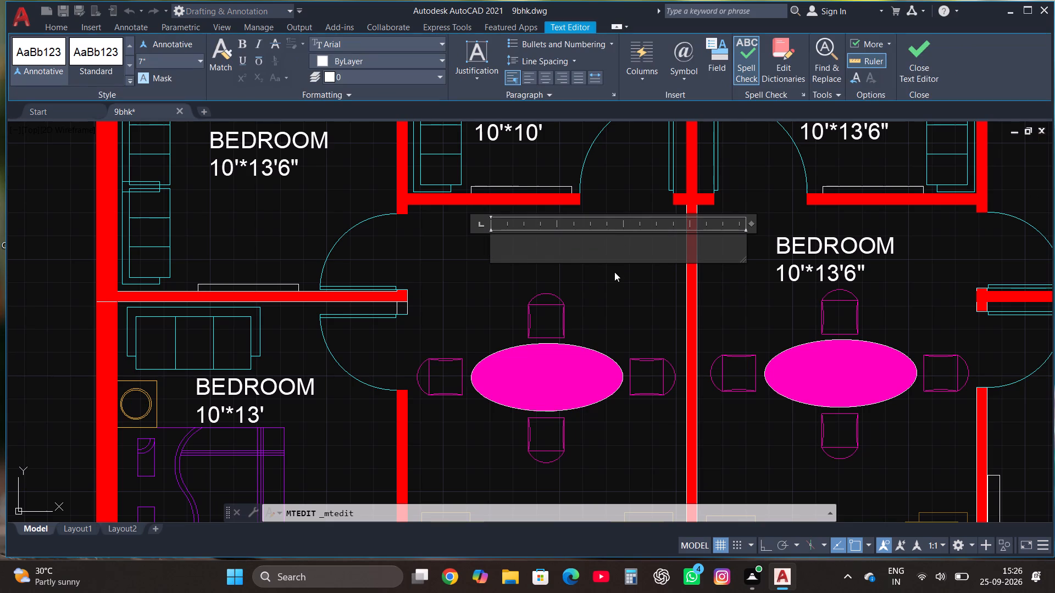
{"action": "type", "text": "LIVING AREA"}
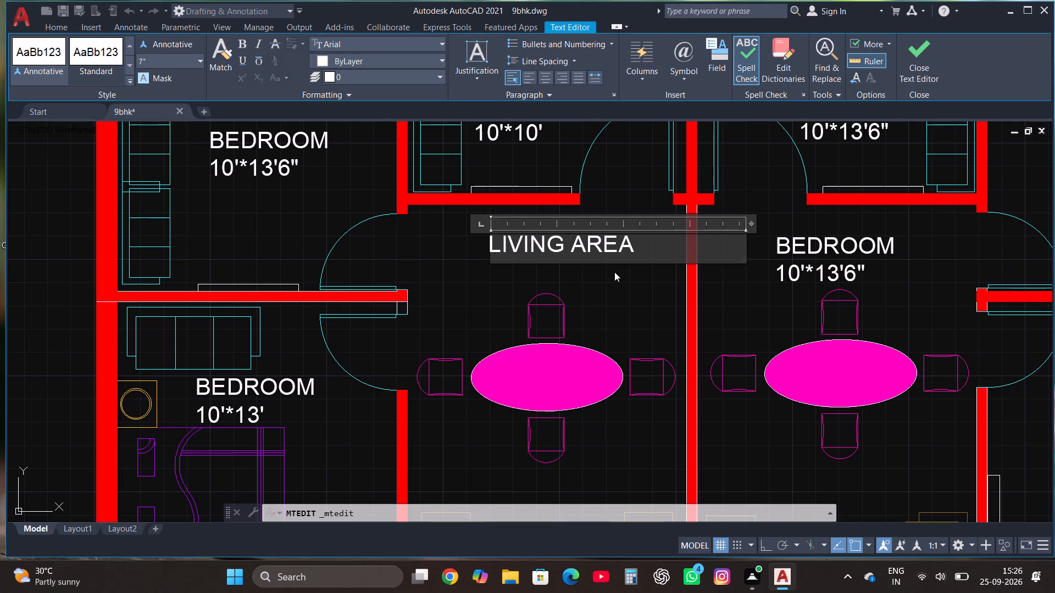
{"action": "key", "text": "Return"}
{"action": "type", "text": "10'"}
{"action": "key", "text": "asterisk"}
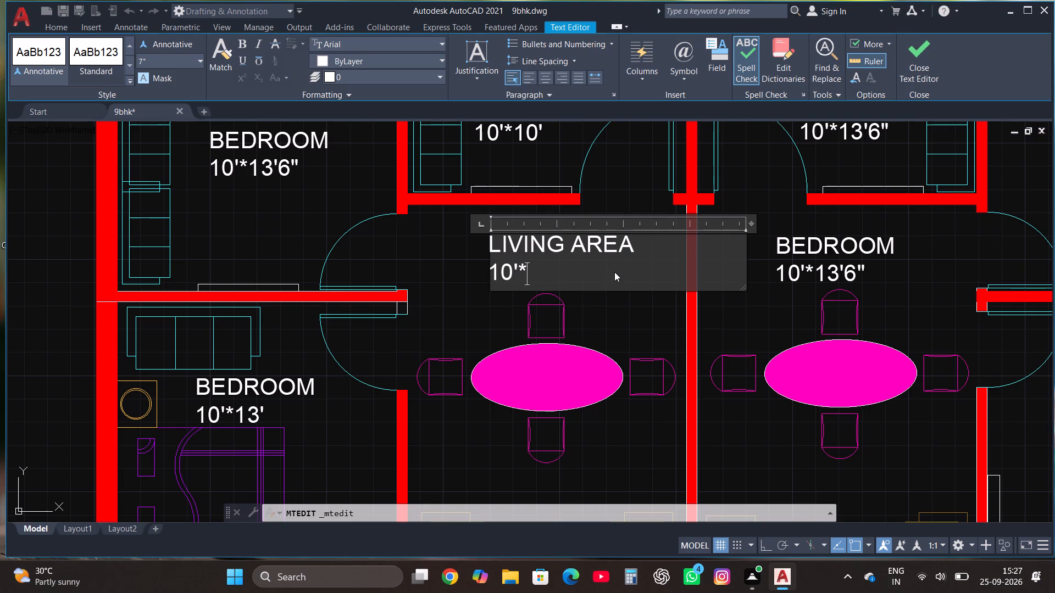
{"action": "key", "text": "1"}
{"action": "type", "text": "8'8\""}
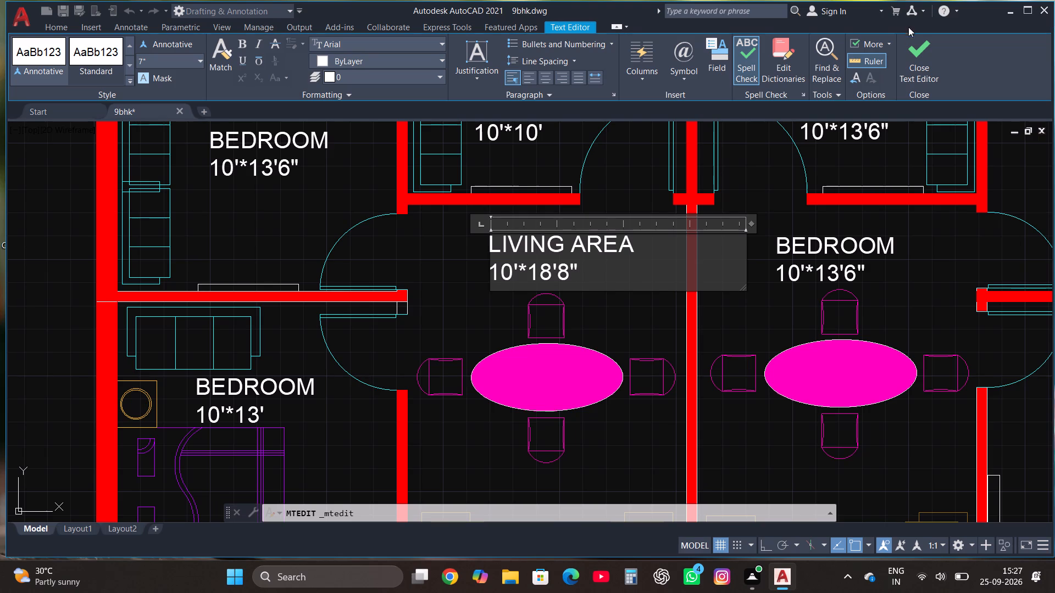
{"action": "left_click", "coordinate": [912, 55]}
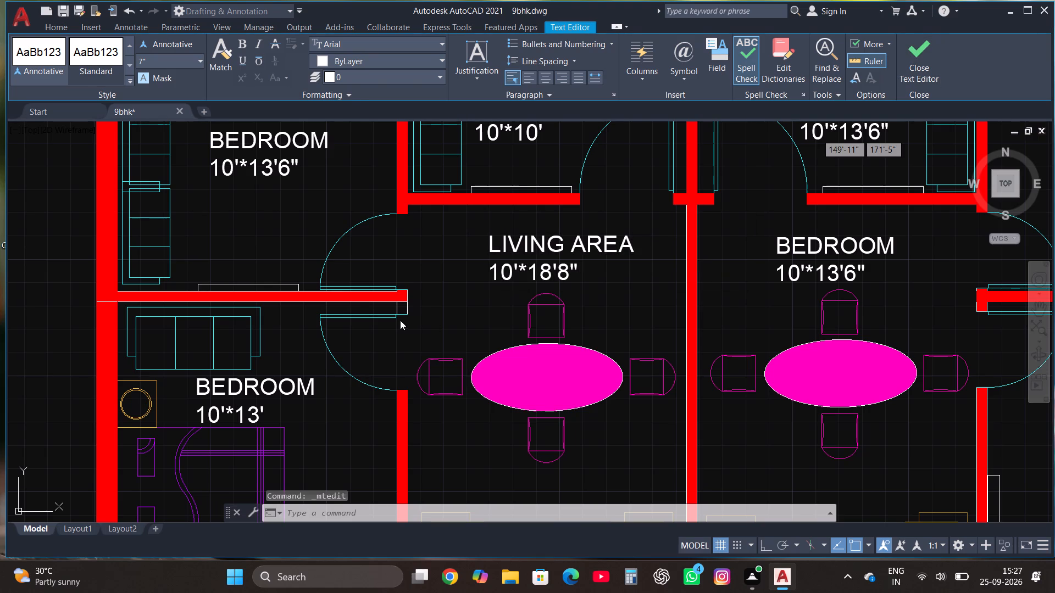
Change the size in the third northern bedroom's label from the west to 10'*10'.
{"action": "scroll", "coordinate": [418, 283], "scroll_direction": "down", "scroll_amount": 3}
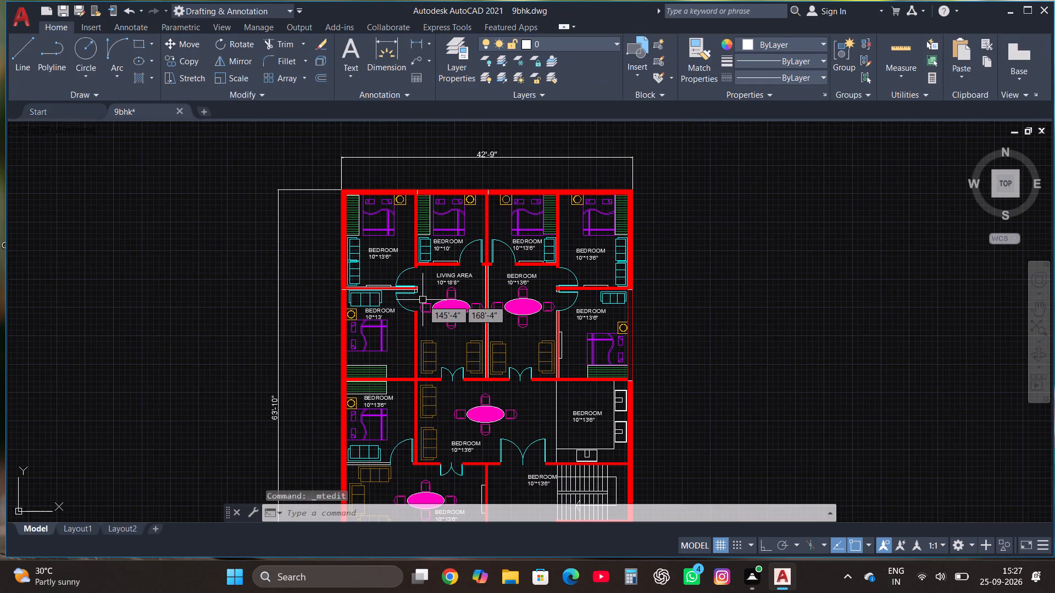
{"action": "scroll", "coordinate": [384, 317], "scroll_direction": "up", "scroll_amount": 2}
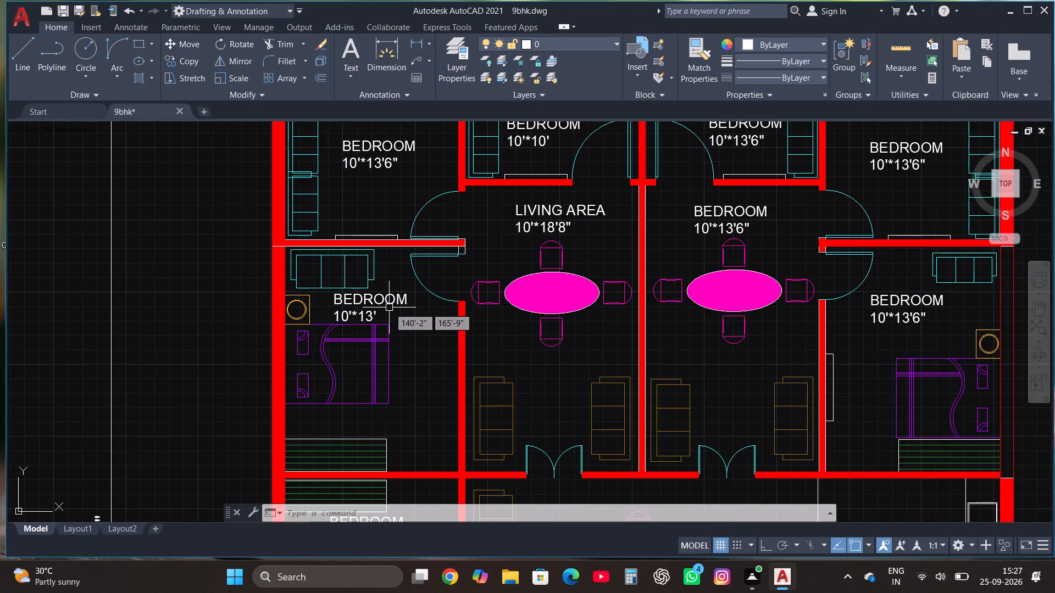
{"action": "scroll", "coordinate": [389, 309], "scroll_direction": "down", "scroll_amount": 2}
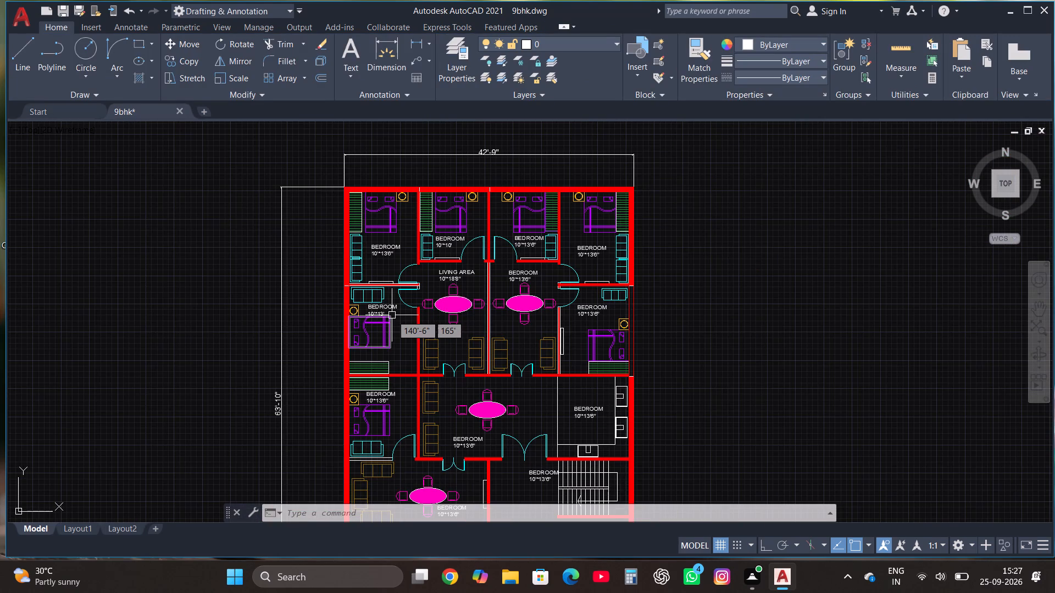
{"action": "scroll", "coordinate": [554, 253], "scroll_direction": "up", "scroll_amount": 2}
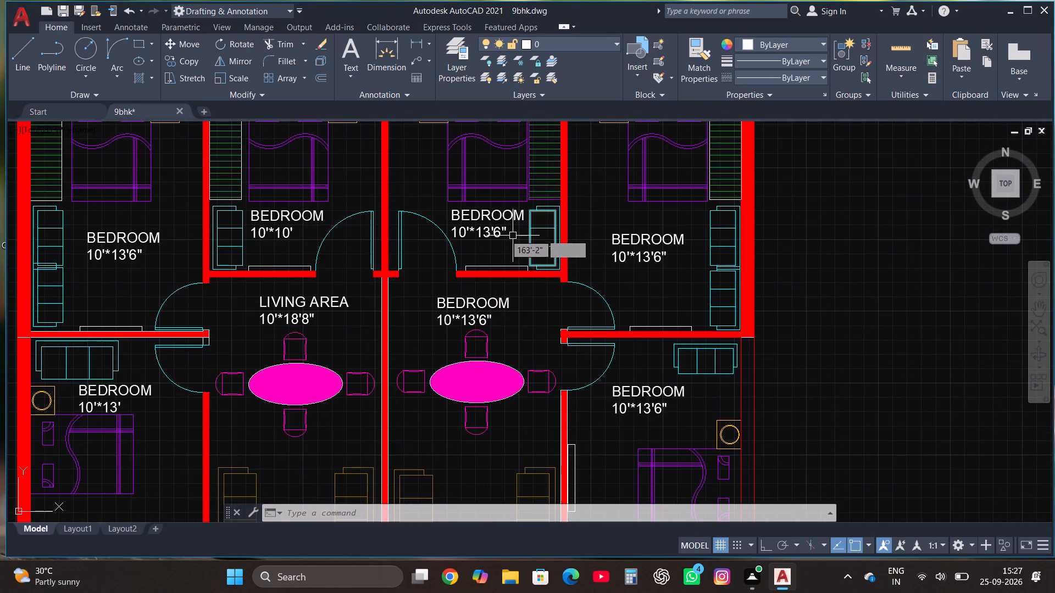
{"action": "left_click", "coordinate": [476, 215]}
{"action": "right_click", "coordinate": [475, 215]}
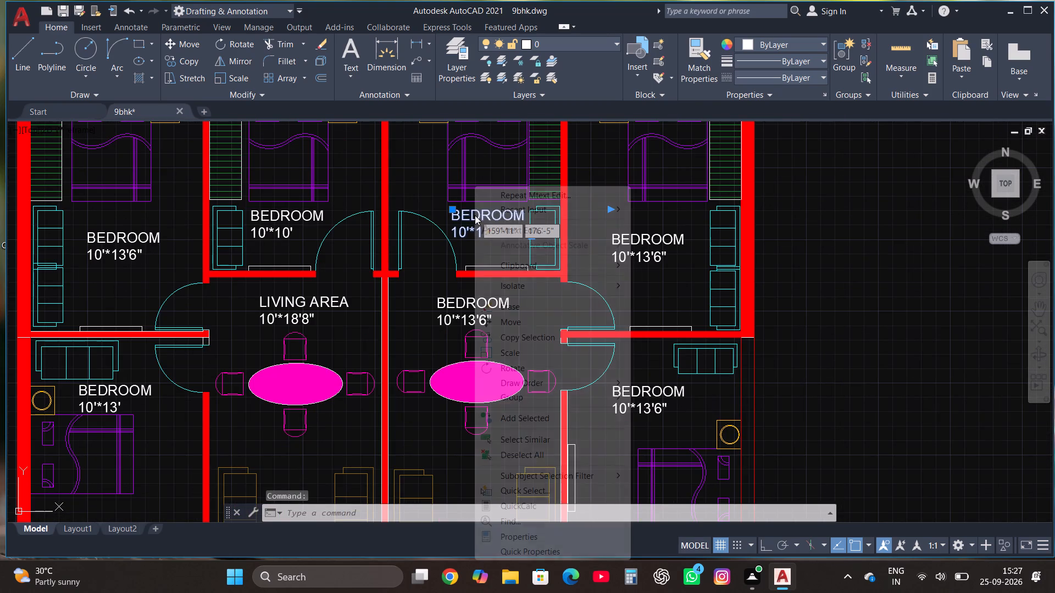
{"action": "left_click", "coordinate": [509, 233]}
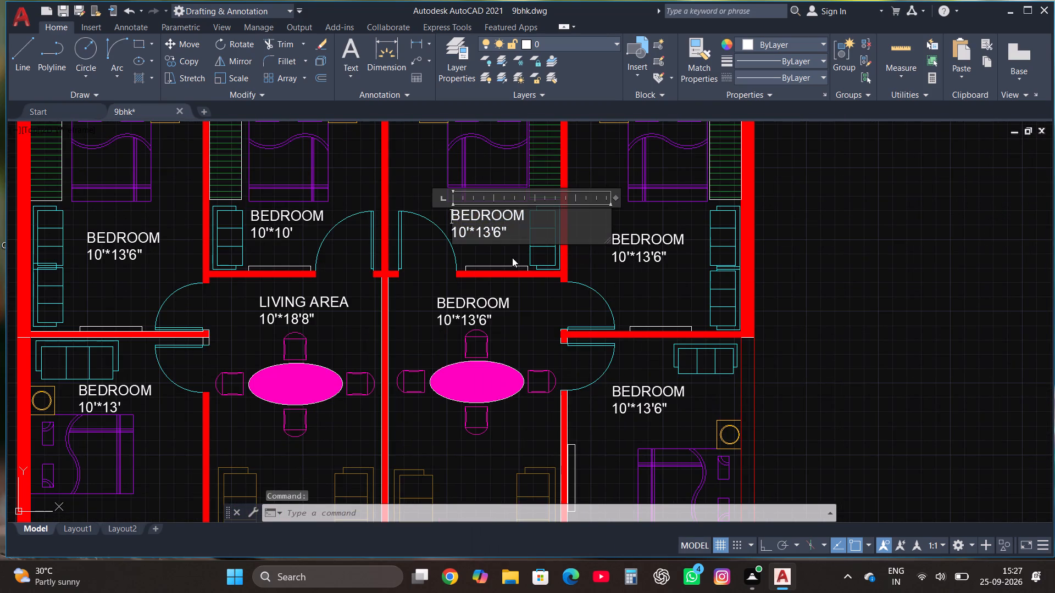
{"action": "left_click", "coordinate": [515, 239]}
{"action": "key", "text": "BackSpace"}
{"action": "key", "text": "BackSpace"}
{"action": "key", "text": "BackSpace"}
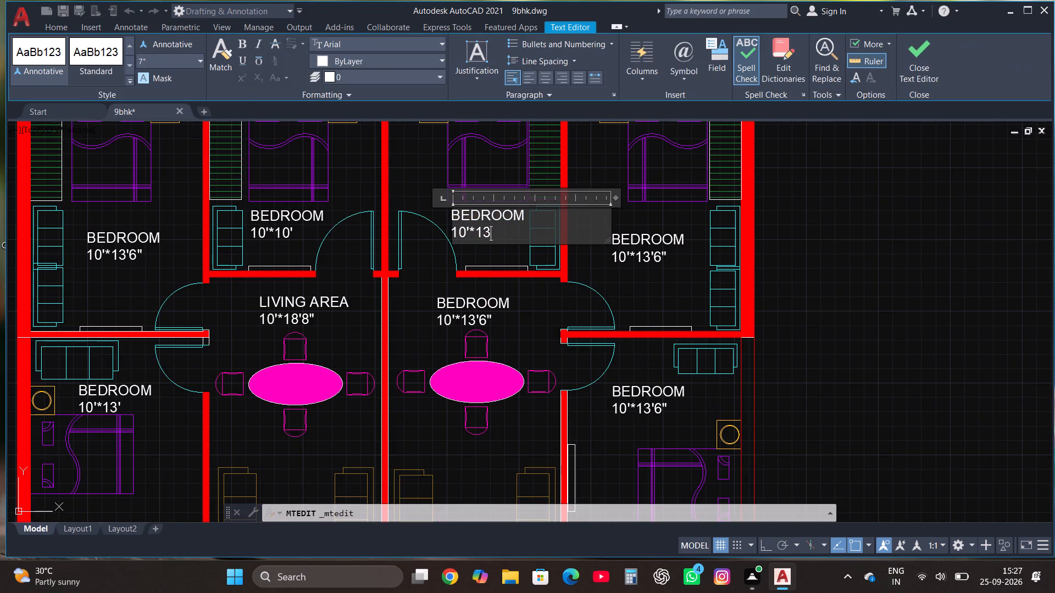
{"action": "key", "text": "BackSpace"}
{"action": "type", "text": "0'"}
{"action": "left_click", "coordinate": [923, 52]}
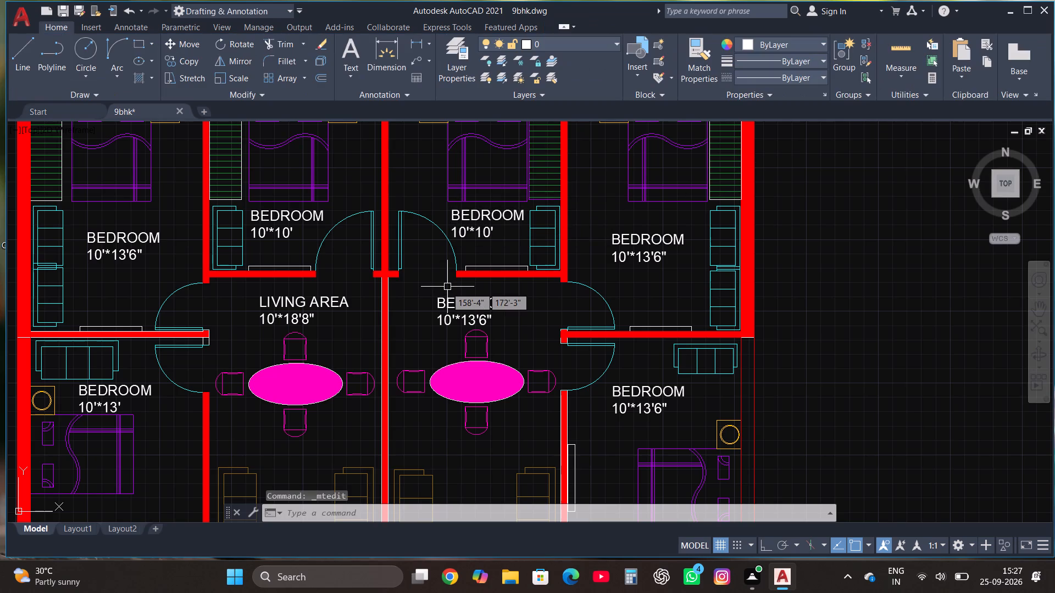
Change the size in the northeastern bedroom's label to 10'1"*13'6".
{"action": "scroll", "coordinate": [421, 306], "scroll_direction": "down", "scroll_amount": 1}
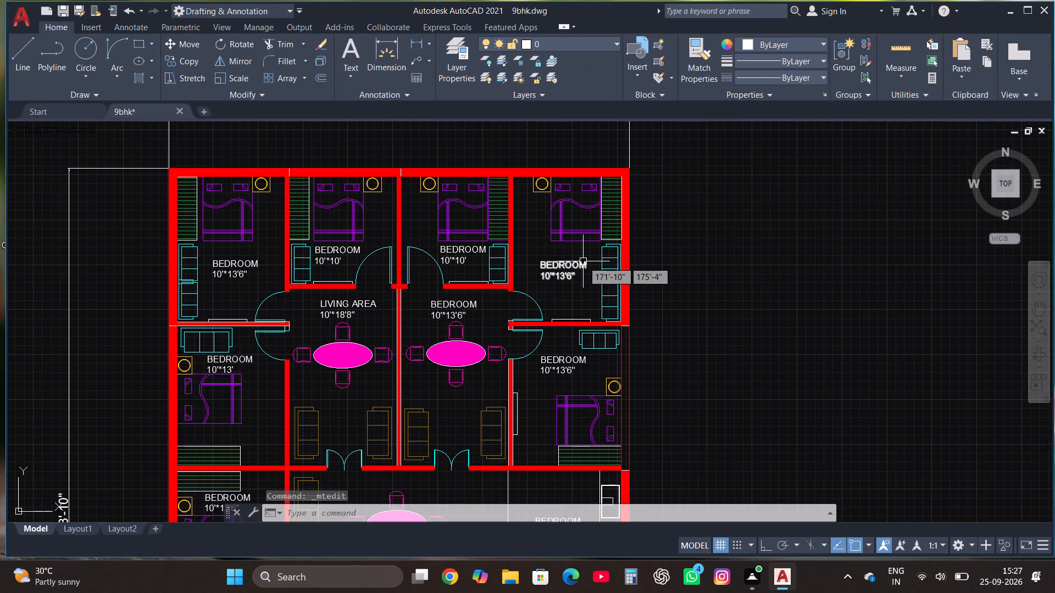
{"action": "scroll", "coordinate": [579, 269], "scroll_direction": "up", "scroll_amount": 2}
{"action": "left_click", "coordinate": [543, 261]}
{"action": "right_click", "coordinate": [542, 261]}
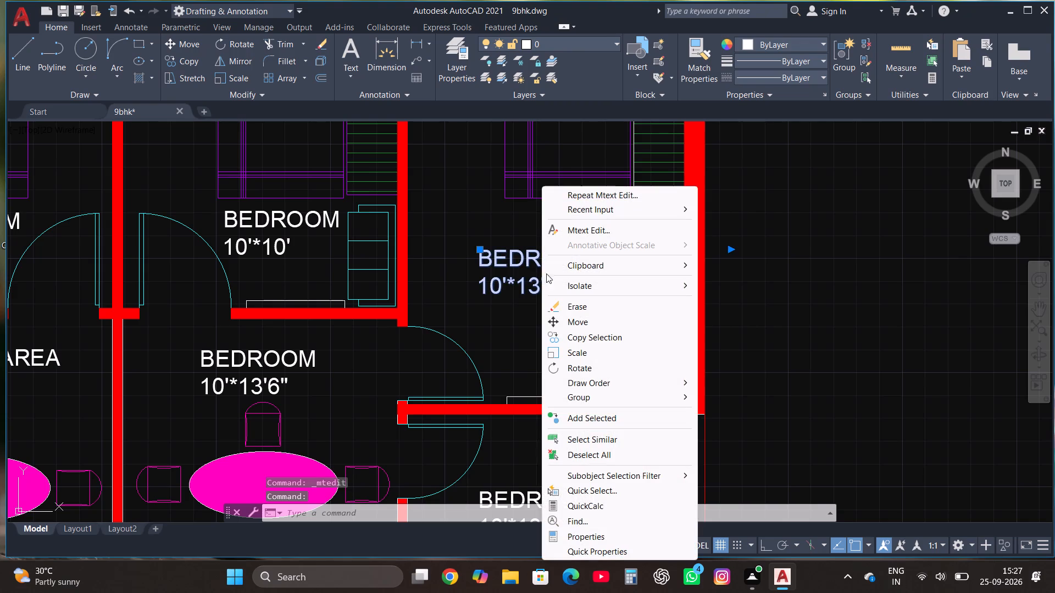
{"action": "left_click", "coordinate": [597, 228]}
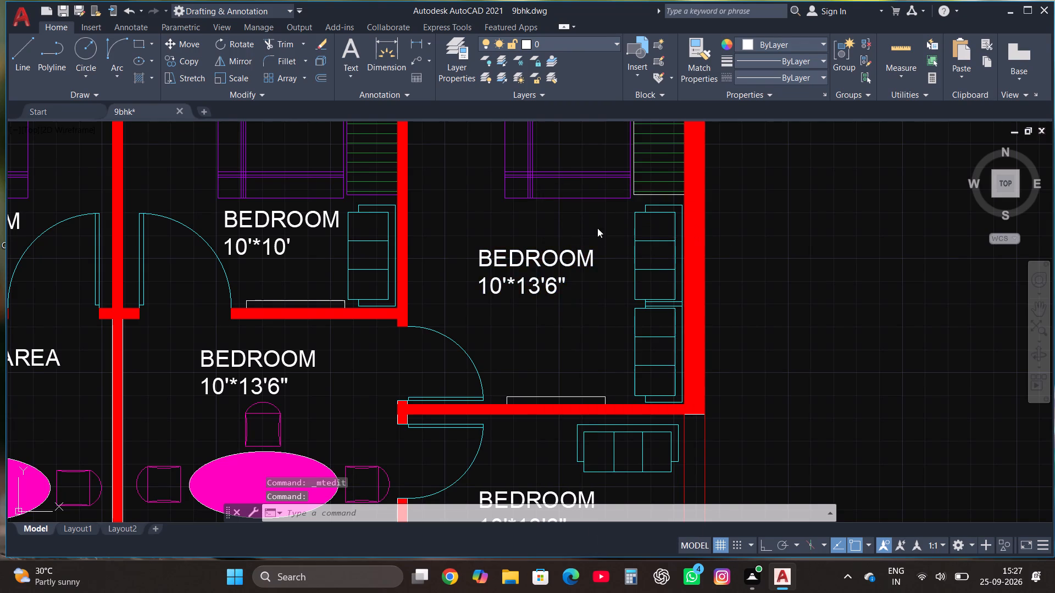
{"action": "left_click", "coordinate": [505, 284]}
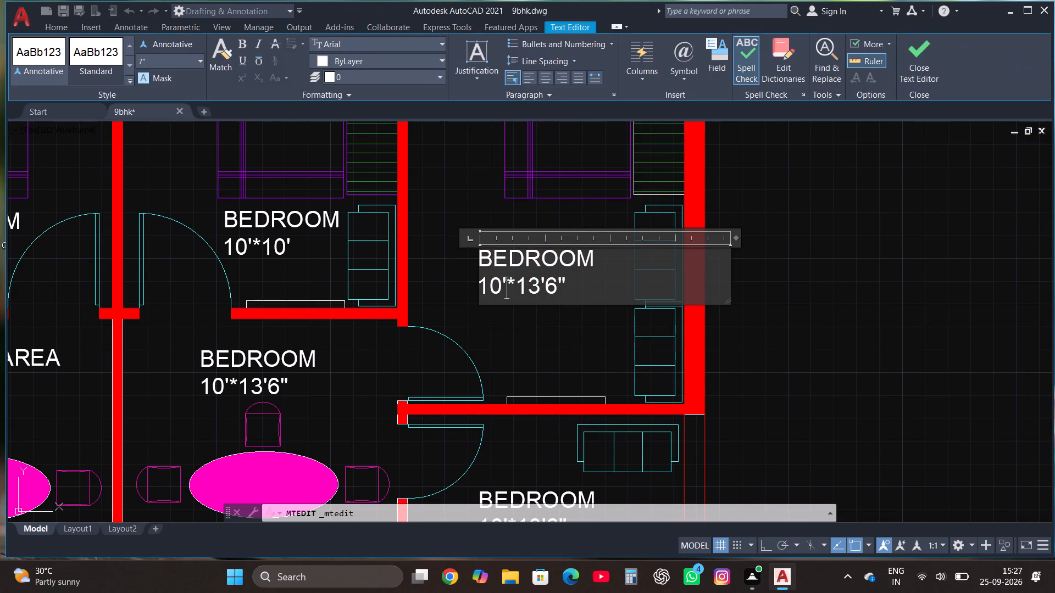
{"action": "type", "text": "1\""}
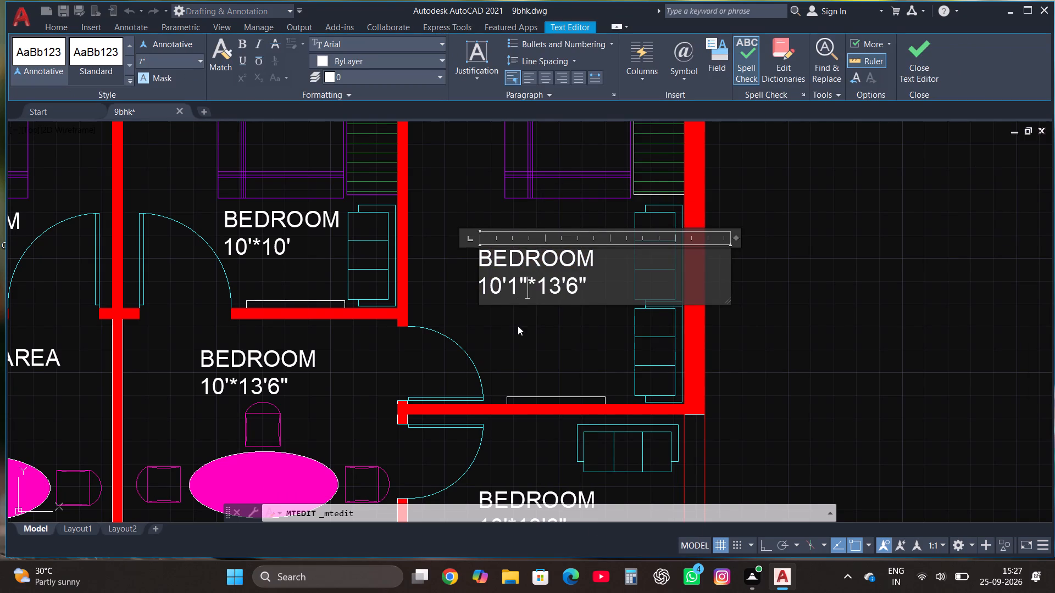
{"action": "left_click", "coordinate": [914, 51]}
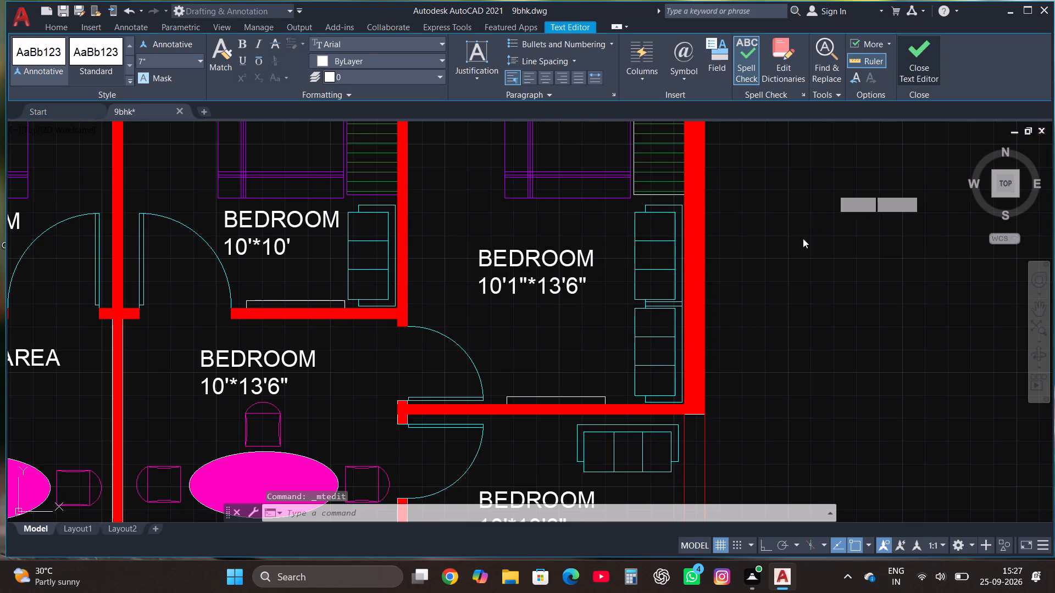
Change the size in the label of the eastern bedroom just south of the northeastern one to 10'1"*13'.
{"action": "scroll", "coordinate": [721, 210], "scroll_direction": "down", "scroll_amount": 2}
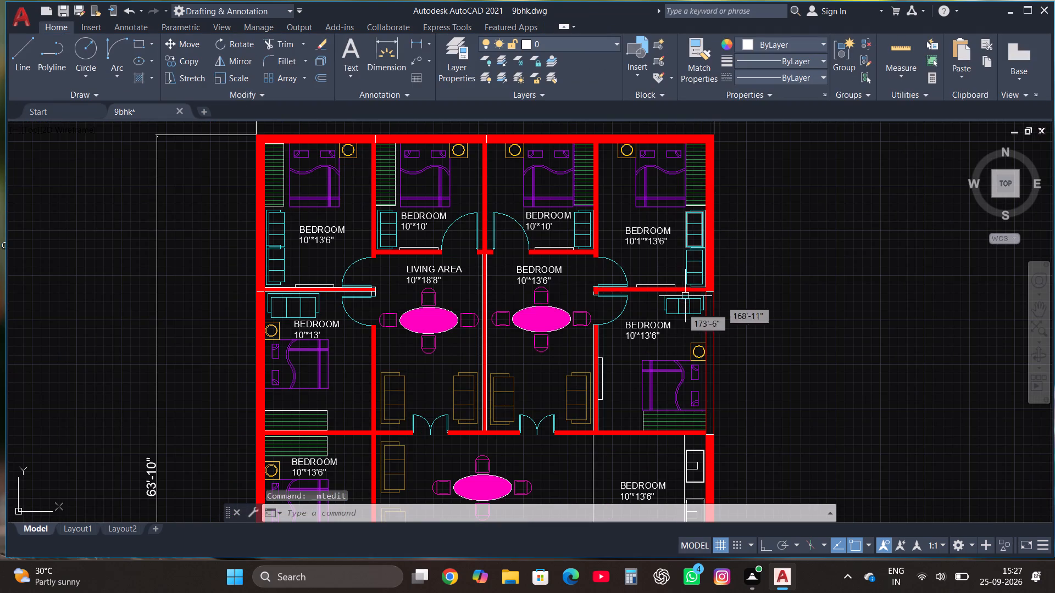
{"action": "scroll", "coordinate": [666, 333], "scroll_direction": "up", "scroll_amount": 1}
{"action": "left_click", "coordinate": [623, 327]}
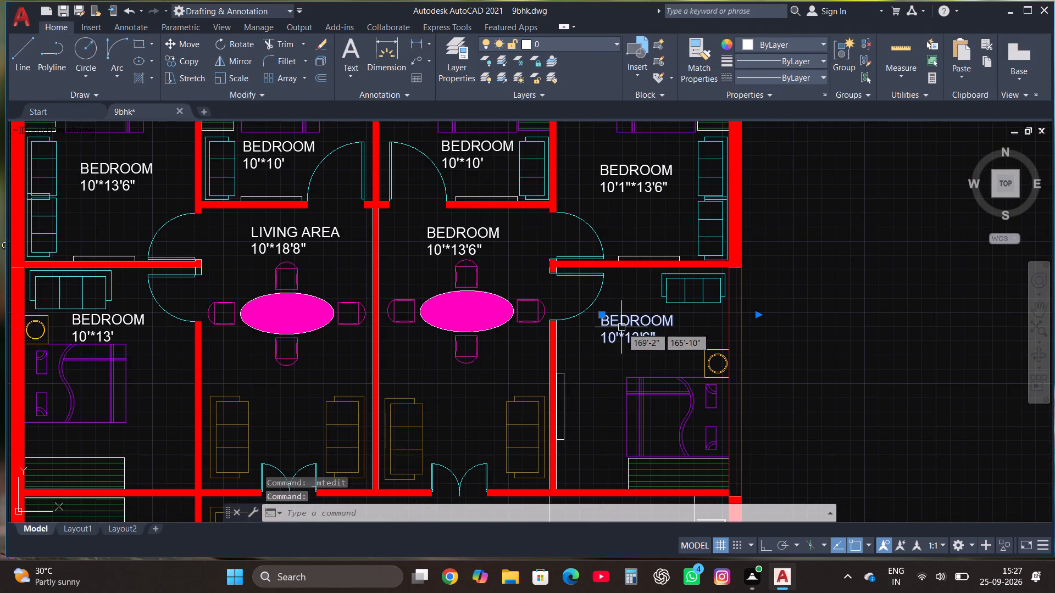
{"action": "right_click", "coordinate": [621, 327]}
{"action": "left_click", "coordinate": [680, 236]}
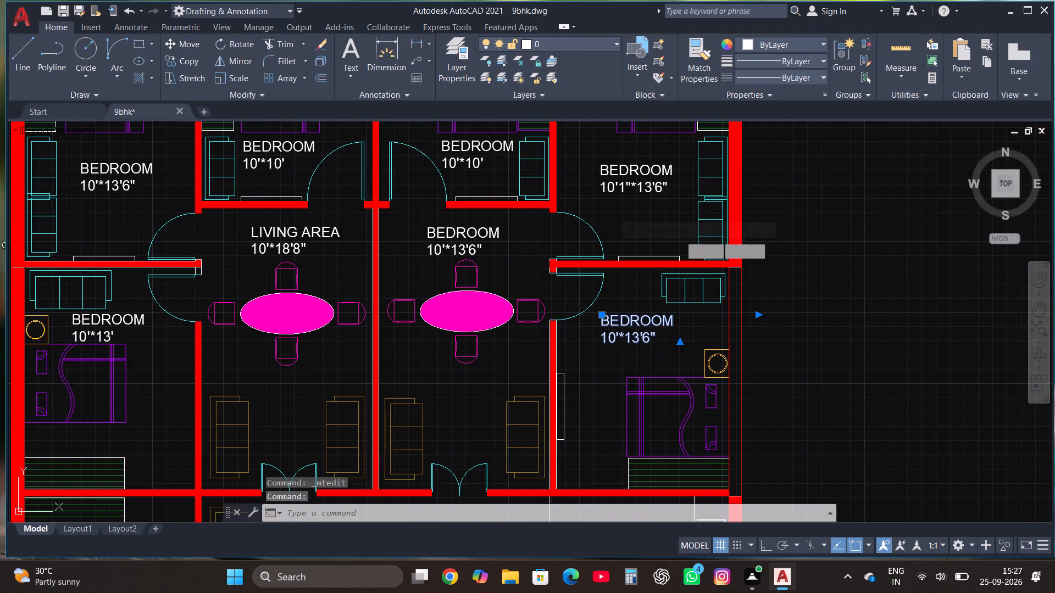
{"action": "left_click", "coordinate": [619, 339]}
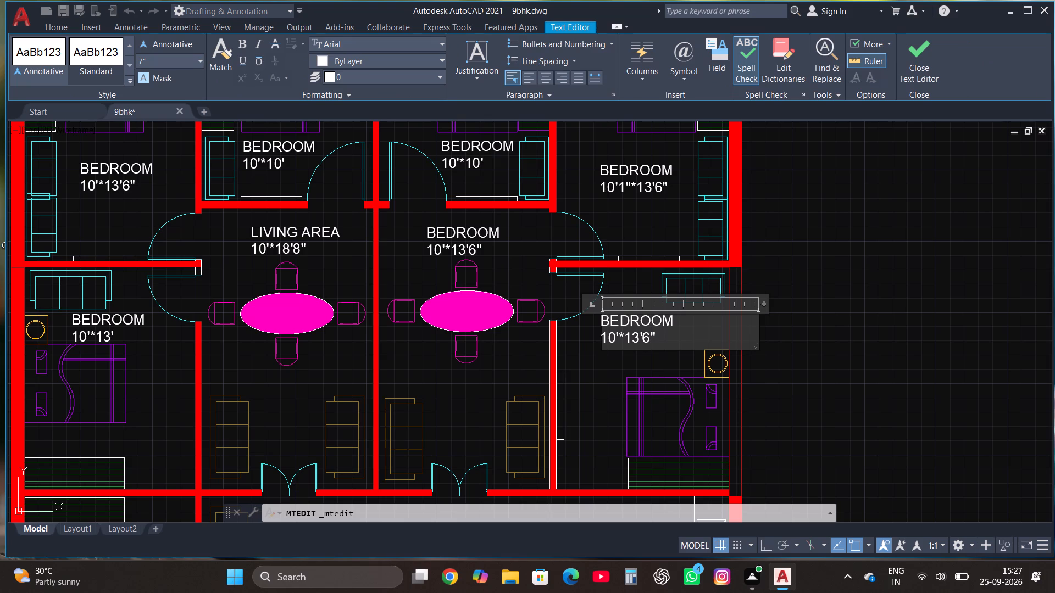
{"action": "key", "text": "1"}
{"action": "key", "text": "shift+quotedbl"}
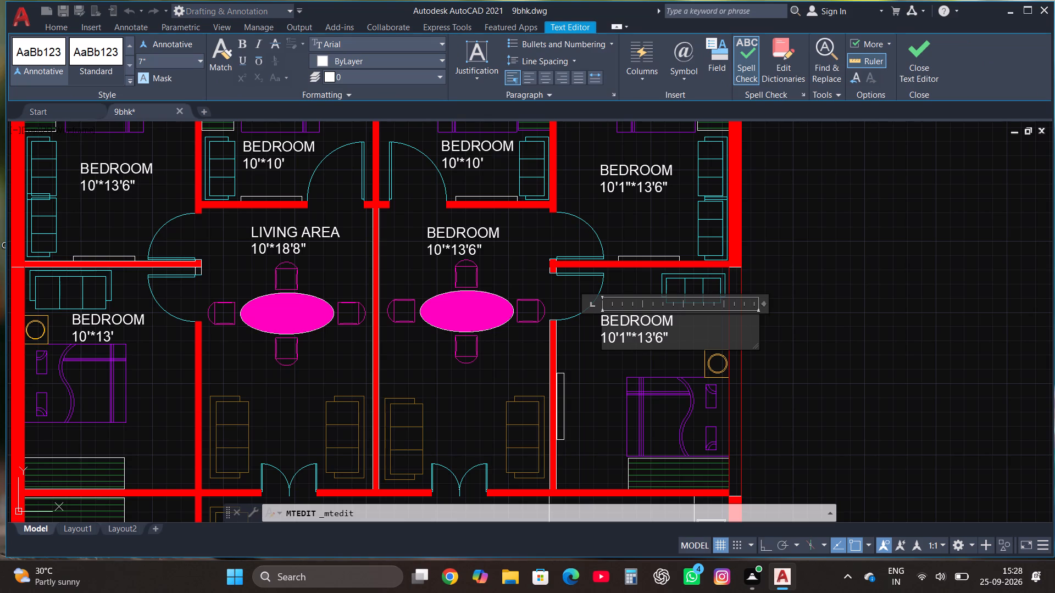
{"action": "left_click", "coordinate": [676, 339]}
{"action": "key", "text": "BackSpace"}
{"action": "key", "text": "BackSpace"}
{"action": "left_click", "coordinate": [920, 49]}
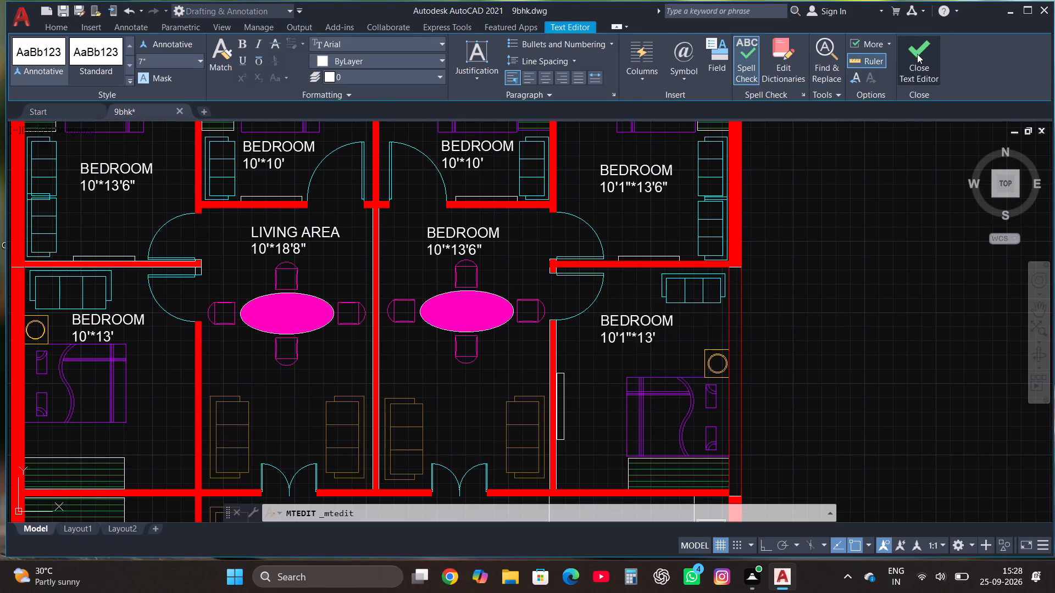
Replace the label text above the eastern of the two northern dining tables with LIVING AREA and 10'*16'6" on two lines.
{"action": "left_click", "coordinate": [449, 233]}
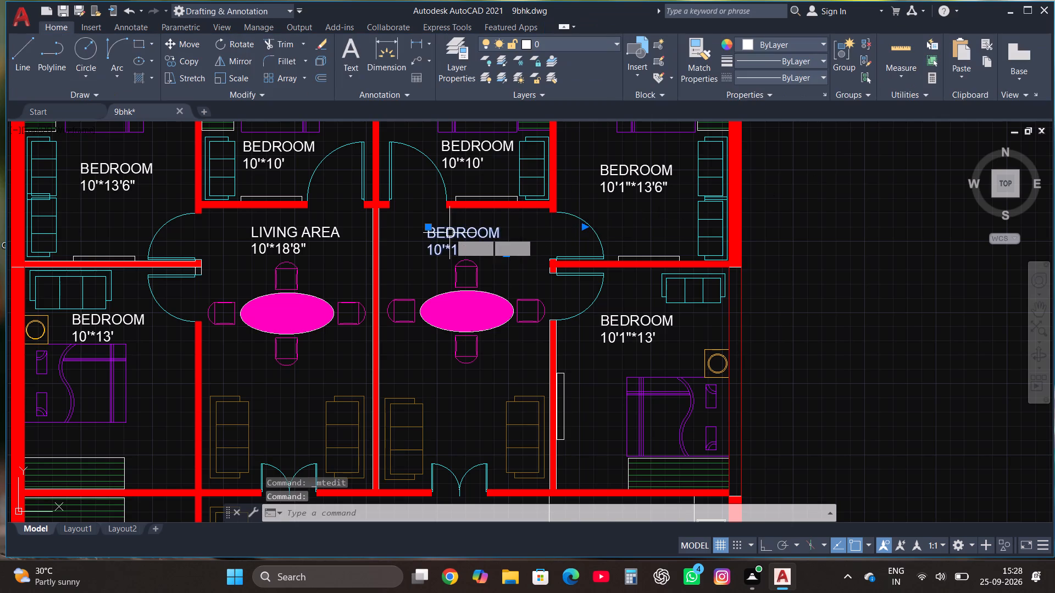
{"action": "right_click", "coordinate": [448, 233]}
{"action": "left_click", "coordinate": [499, 228]}
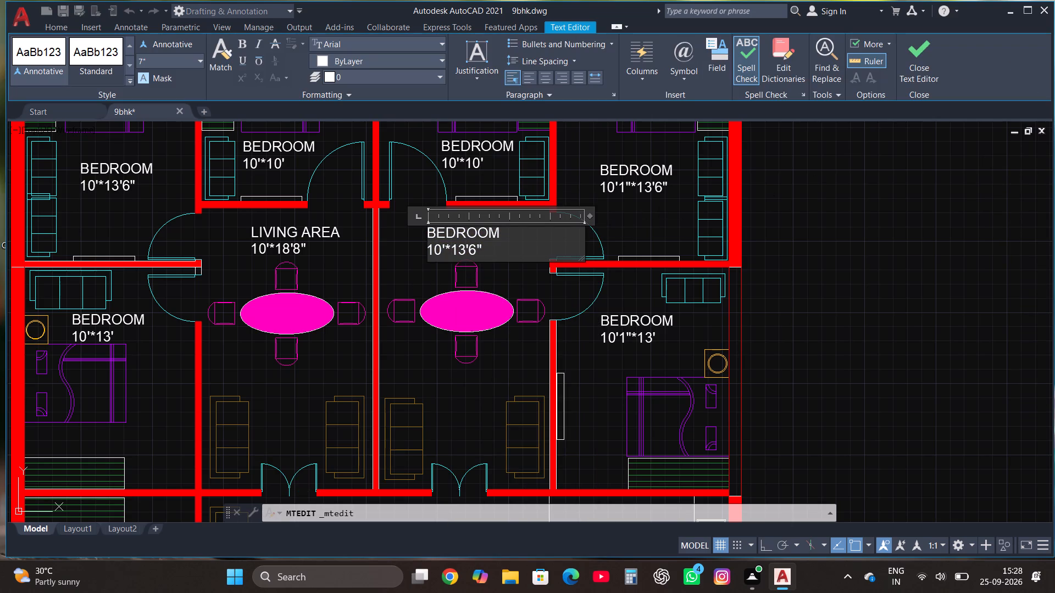
{"action": "left_click", "coordinate": [491, 247]}
{"action": "key", "text": "BackSpace"}
{"action": "key", "text": "BackSpace"}
{"action": "key", "text": "BackSpace"}
{"action": "key", "text": "BackSpace"}
{"action": "key", "text": "BackSpace"}
{"action": "key", "text": "BackSpace"}
{"action": "key", "text": "BackSpace"}
{"action": "key", "text": "BackSpace"}
{"action": "key", "text": "BackSpace"}
{"action": "key", "text": "BackSpace"}
{"action": "key", "text": "BackSpace"}
{"action": "key", "text": "BackSpace"}
{"action": "key", "text": "BackSpace"}
{"action": "key", "text": "BackSpace"}
{"action": "key", "text": "BackSpace"}
{"action": "key", "text": "BackSpace"}
{"action": "key", "text": "BackSpace"}
{"action": "key", "text": "BackSpace"}
{"action": "key", "text": "BackSpace"}
{"action": "key", "text": "BackSpace"}
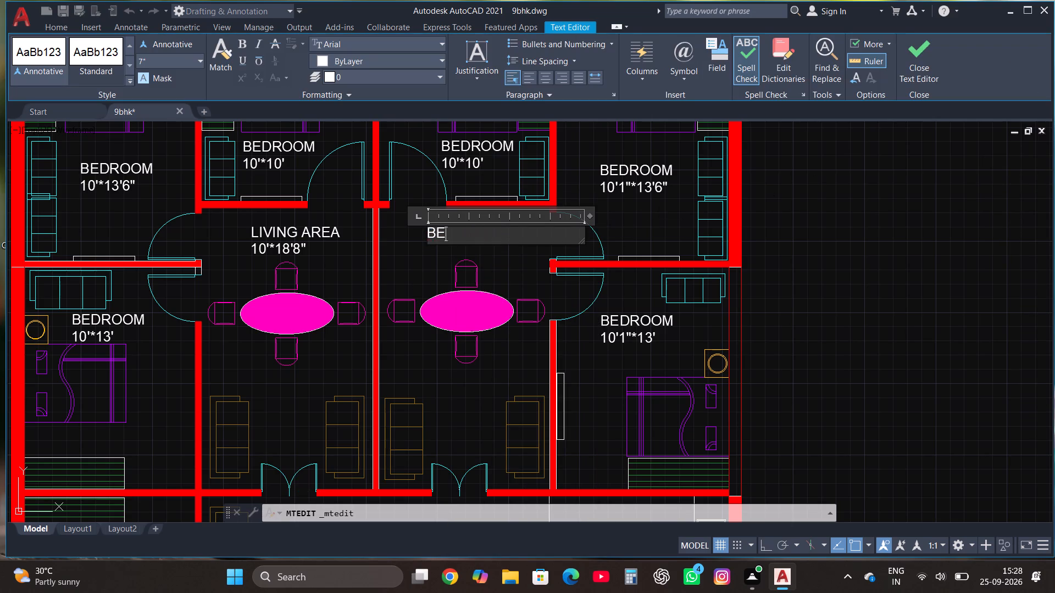
{"action": "type", "text": "LIVING AREA"}
{"action": "key", "text": "Return"}
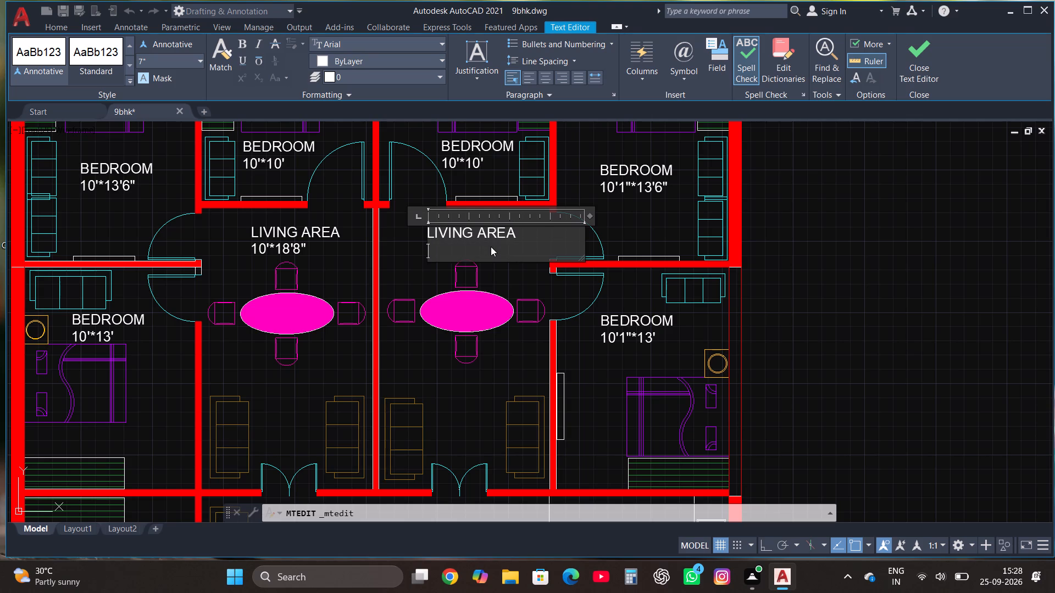
{"action": "type", "text": "10'"}
{"action": "key", "text": "asterisk"}
{"action": "type", "text": "16'6\""}
{"action": "left_click", "coordinate": [908, 48]}
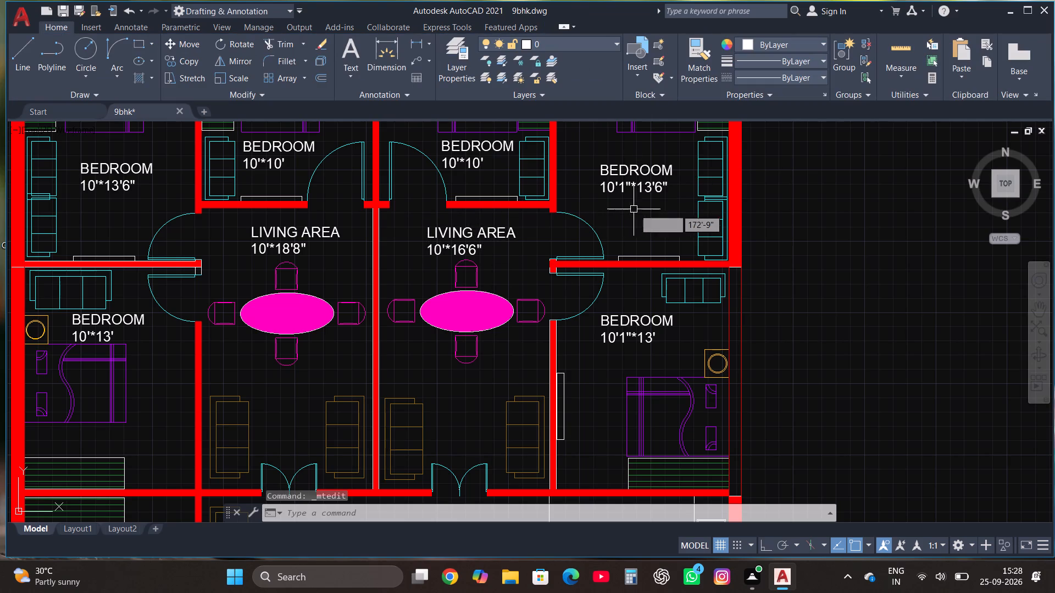
Replace the label text in the eastern room with the counter and sinks with OPEN KITCHEN and 10'8"*12' on two lines.
{"action": "scroll", "coordinate": [672, 195], "scroll_direction": "down", "scroll_amount": 2}
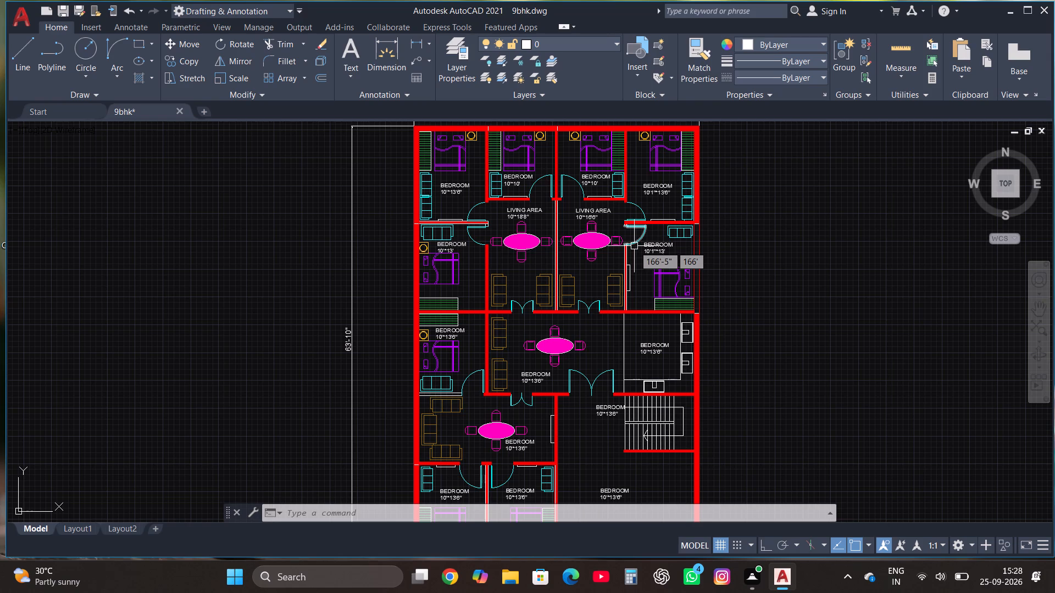
{"action": "scroll", "coordinate": [622, 220], "scroll_direction": "up", "scroll_amount": 1}
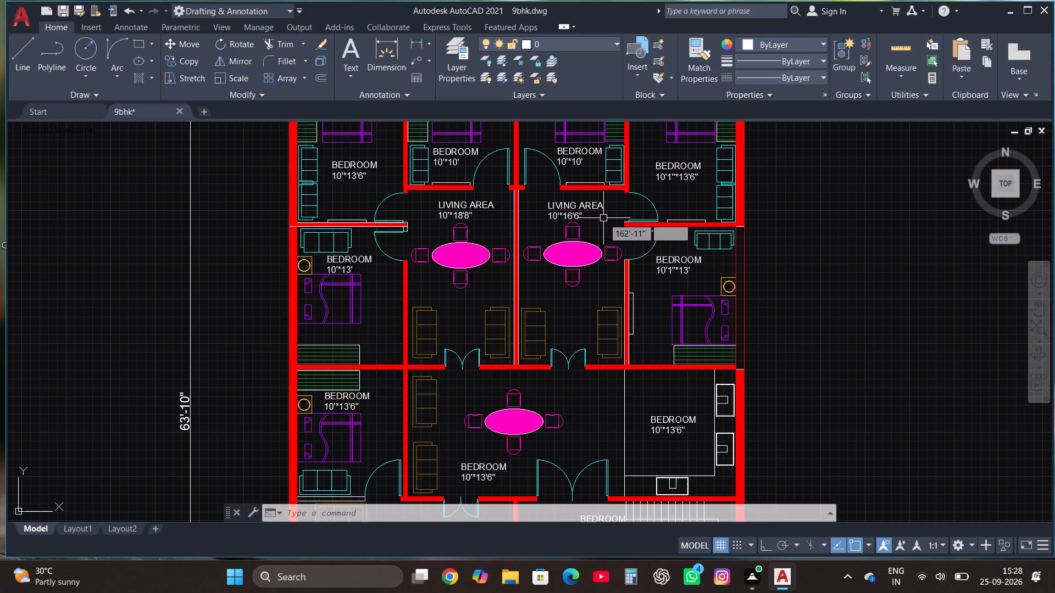
{"action": "scroll", "coordinate": [579, 237], "scroll_direction": "down", "scroll_amount": 1}
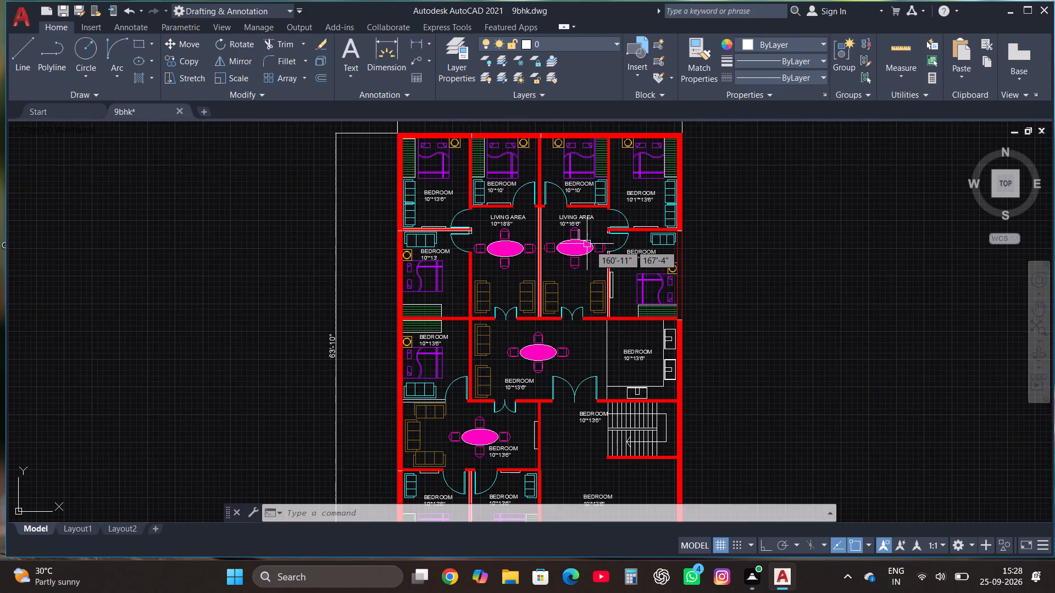
{"action": "scroll", "coordinate": [661, 367], "scroll_direction": "up", "scroll_amount": 2}
{"action": "left_click", "coordinate": [581, 326]}
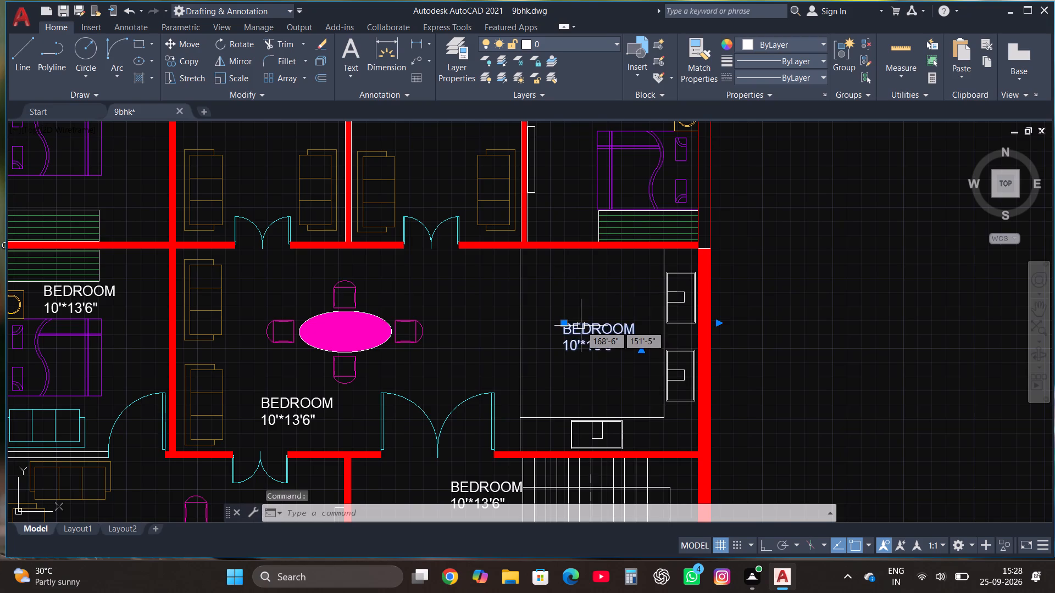
{"action": "right_click", "coordinate": [579, 327]}
{"action": "left_click", "coordinate": [649, 234]}
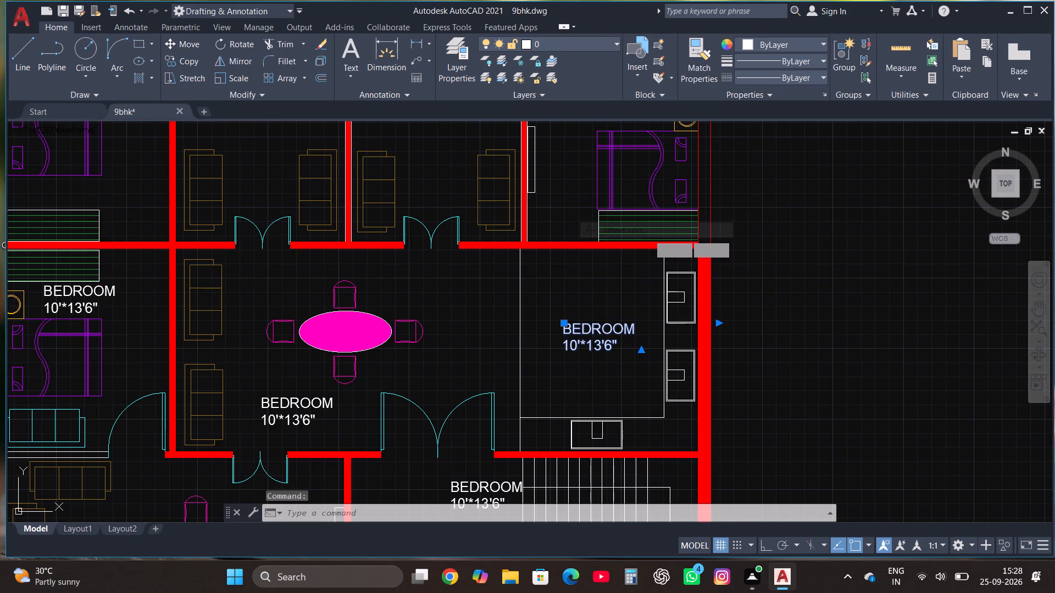
{"action": "left_click", "coordinate": [641, 351]}
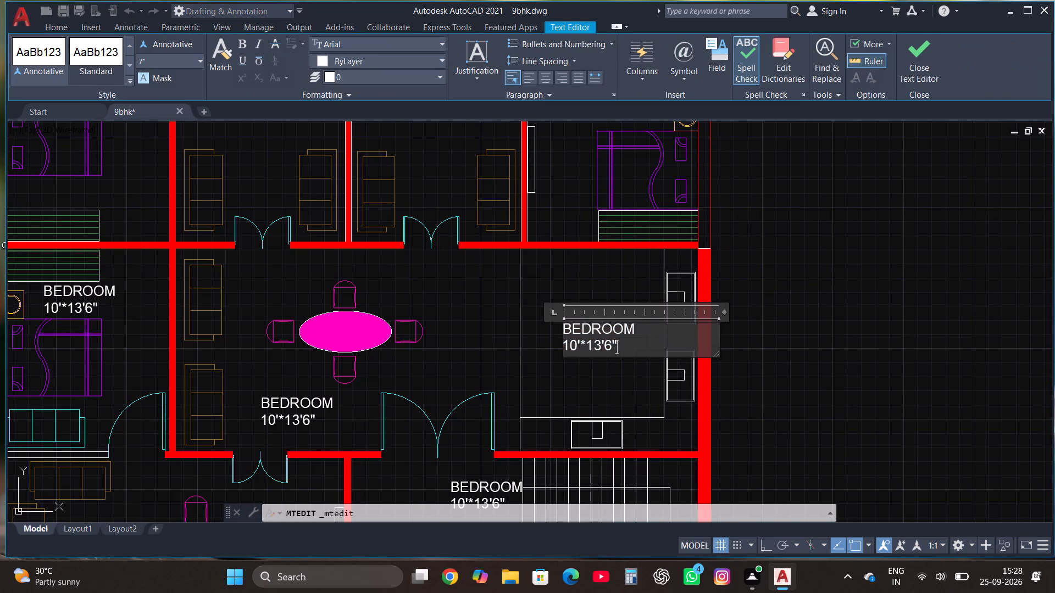
{"action": "key", "text": "BackSpace"}
{"action": "key", "text": "BackSpace"}
{"action": "key", "text": "BackSpace"}
{"action": "key", "text": "BackSpace"}
{"action": "key", "text": "BackSpace"}
{"action": "key", "text": "BackSpace"}
{"action": "key", "text": "BackSpace"}
{"action": "key", "text": "BackSpace"}
{"action": "key", "text": "BackSpace"}
{"action": "key", "text": "BackSpace"}
{"action": "key", "text": "BackSpace"}
{"action": "key", "text": "BackSpace"}
{"action": "key", "text": "BackSpace"}
{"action": "key", "text": "BackSpace"}
{"action": "key", "text": "BackSpace"}
{"action": "key", "text": "BackSpace"}
{"action": "key", "text": "BackSpace"}
{"action": "key", "text": "BackSpace"}
{"action": "key", "text": "BackSpace"}
{"action": "key", "text": "BackSpace"}
{"action": "type", "text": "OPEN KITCHEN"}
{"action": "key", "text": "Return"}
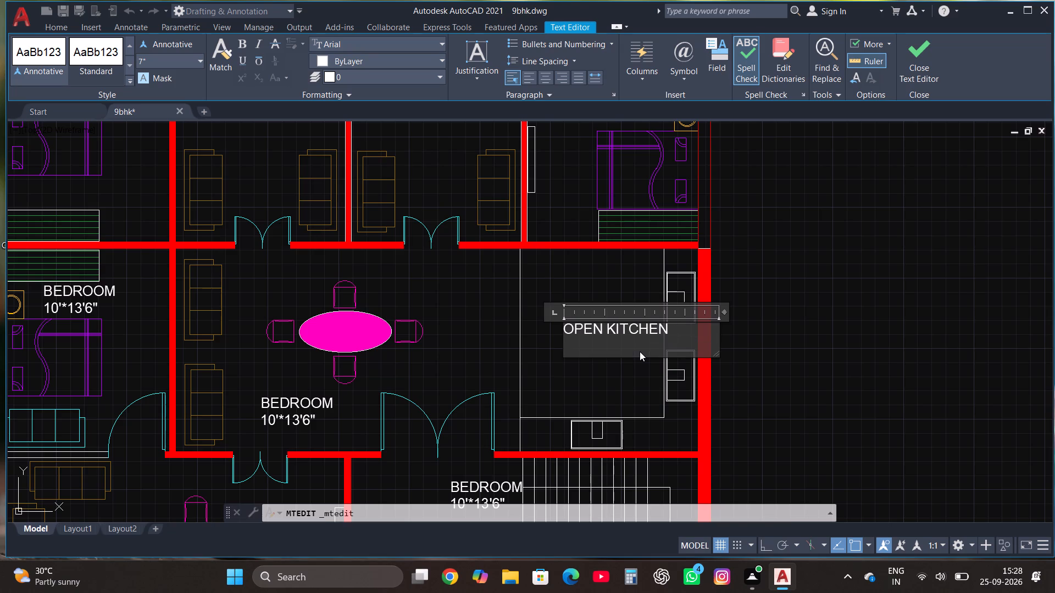
{"action": "type", "text": "10'"}
{"action": "type", "text": "8\"*"}
{"action": "type", "text": "12'"}
{"action": "left_click", "coordinate": [915, 51]}
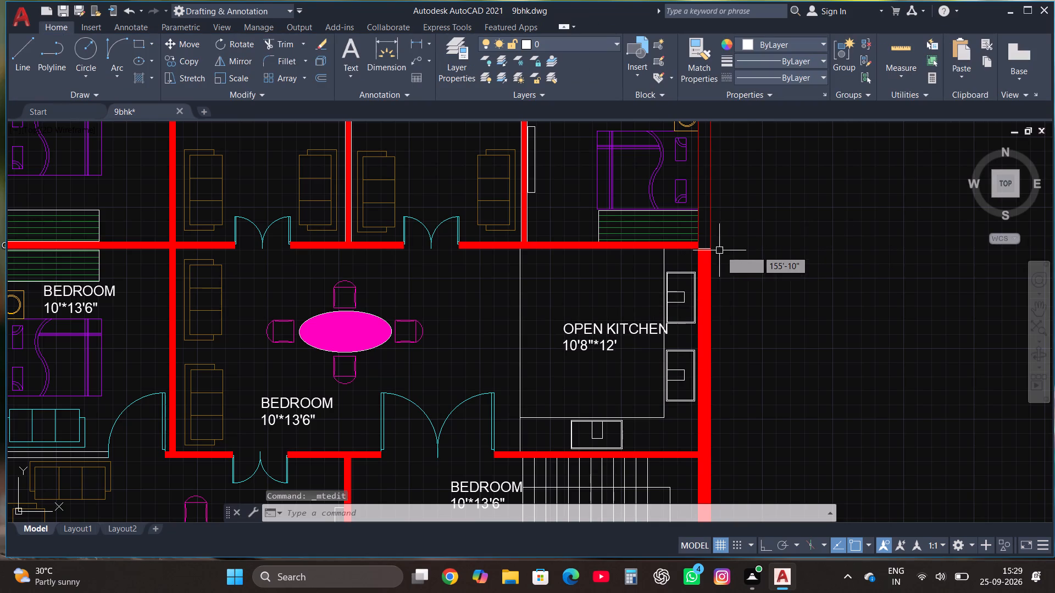
Replace the label text below the central dining table, west of the open kitchen, with LIVING & DINING AREA and 20'4"*12' on two lines.
{"action": "scroll", "coordinate": [732, 254], "scroll_direction": "down", "scroll_amount": 1}
{"action": "scroll", "coordinate": [698, 286], "scroll_direction": "down", "scroll_amount": 1}
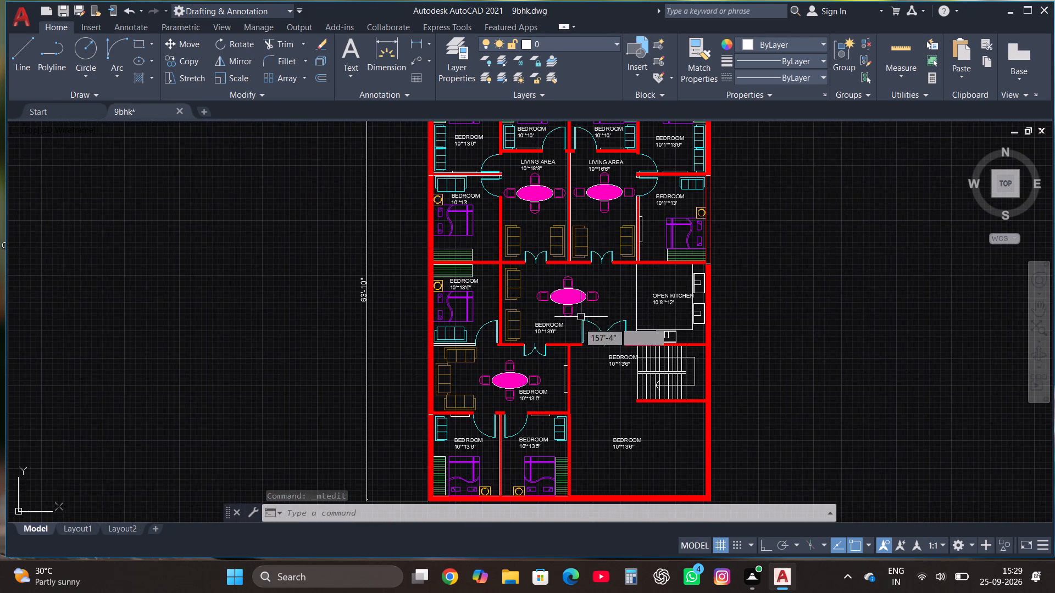
{"action": "scroll", "coordinate": [550, 336], "scroll_direction": "up", "scroll_amount": 3}
{"action": "left_click", "coordinate": [532, 300]}
{"action": "right_click", "coordinate": [532, 300]}
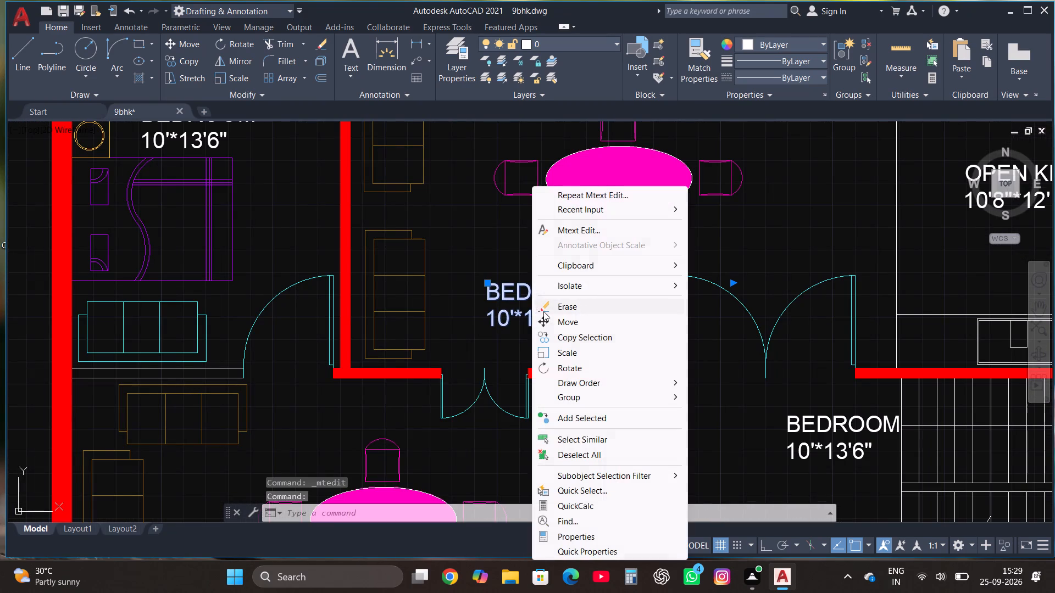
{"action": "left_click", "coordinate": [597, 233]}
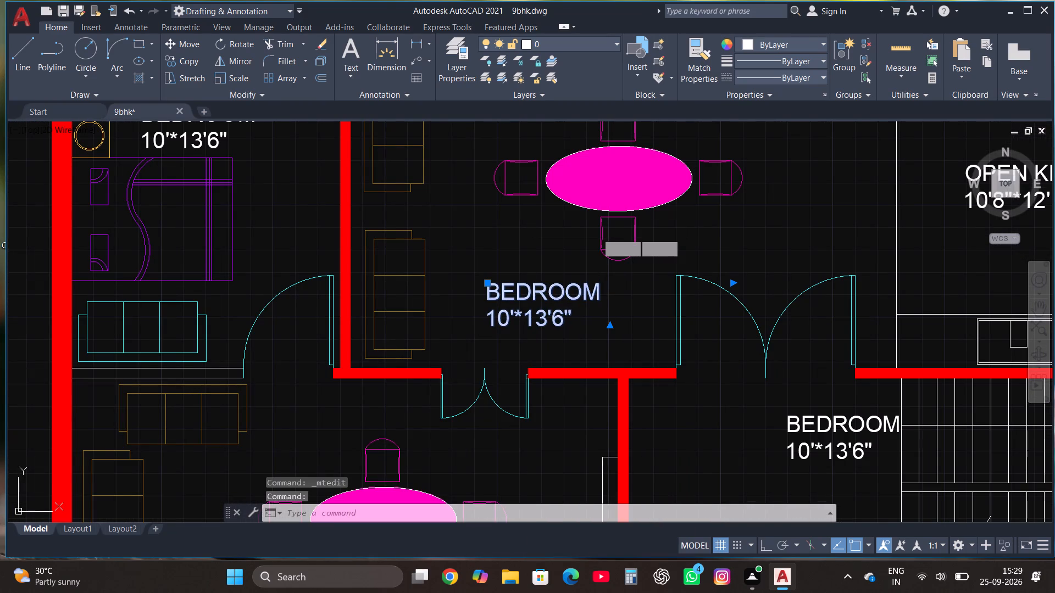
{"action": "left_click", "coordinate": [582, 321]}
{"action": "key", "text": "BackSpace"}
{"action": "key", "text": "BackSpace"}
{"action": "key", "text": "BackSpace"}
{"action": "key", "text": "BackSpace"}
{"action": "key", "text": "BackSpace"}
{"action": "key", "text": "BackSpace"}
{"action": "key", "text": "BackSpace"}
{"action": "key", "text": "BackSpace"}
{"action": "key", "text": "BackSpace"}
{"action": "key", "text": "BackSpace"}
{"action": "key", "text": "BackSpace"}
{"action": "key", "text": "BackSpace"}
{"action": "key", "text": "BackSpace"}
{"action": "key", "text": "BackSpace"}
{"action": "key", "text": "BackSpace"}
{"action": "key", "text": "BackSpace"}
{"action": "key", "text": "BackSpace"}
{"action": "key", "text": "BackSpace"}
{"action": "key", "text": "BackSpace"}
{"action": "key", "text": "BackSpace"}
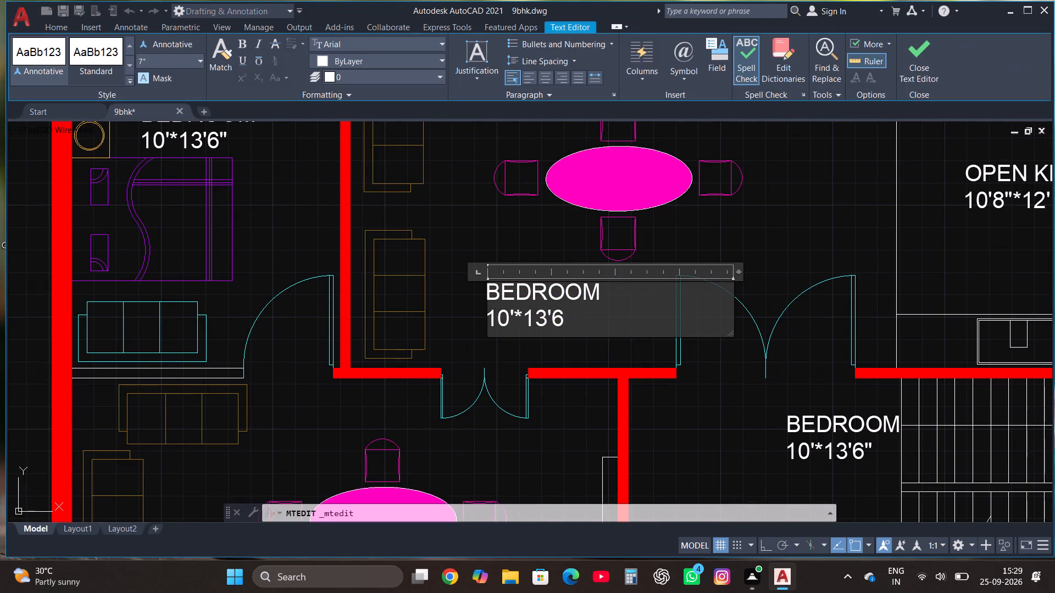
{"action": "type", "text": "LIVING"}
{"action": "key", "text": "space"}
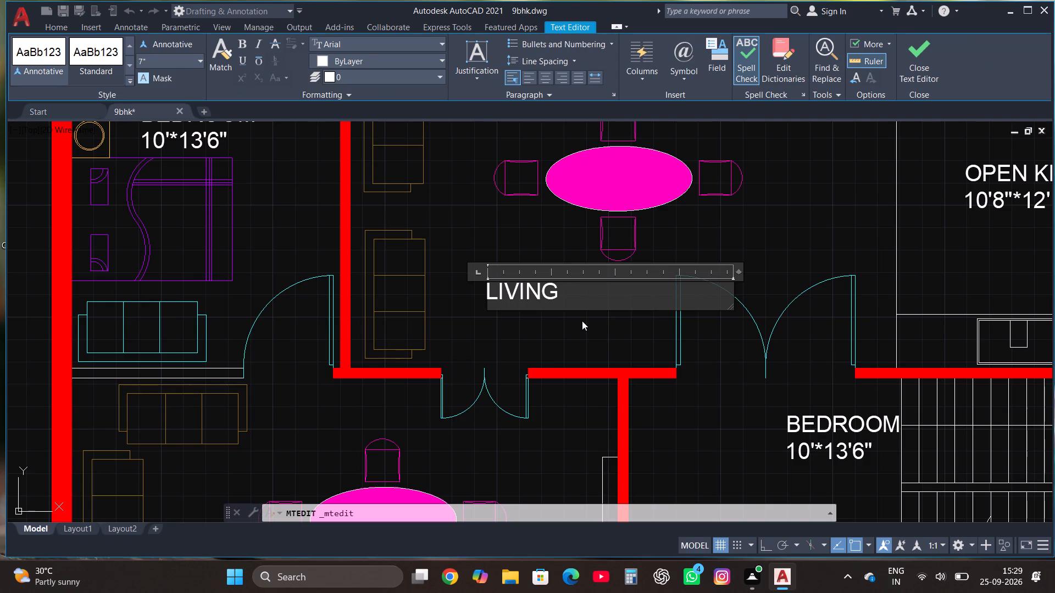
{"action": "key", "text": "shift+ampersand"}
{"action": "key", "text": "space"}
{"action": "type", "text": "DINING AREA"}
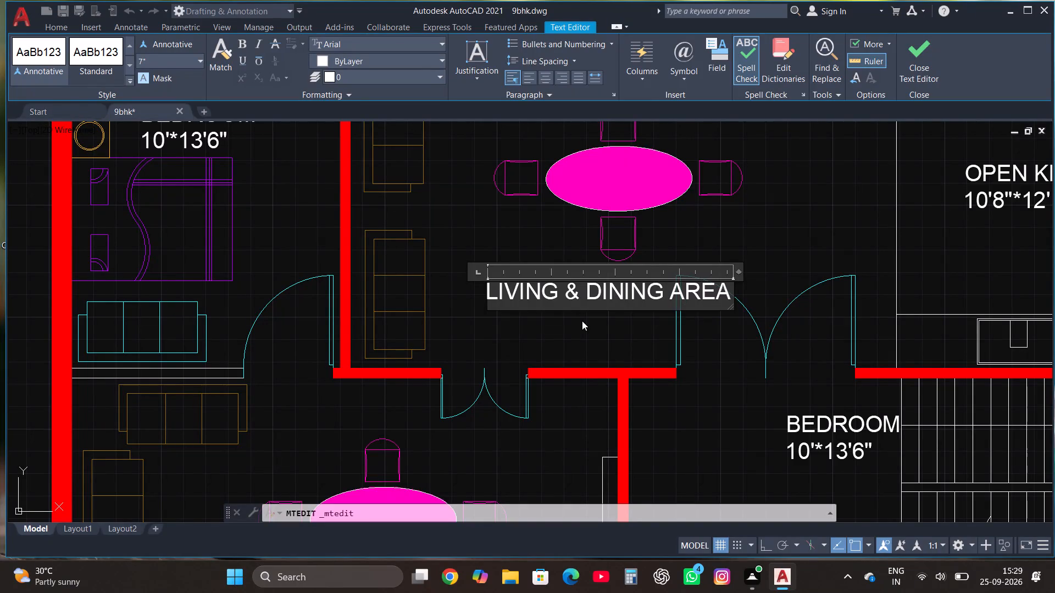
{"action": "key", "text": "Return"}
{"action": "type", "text": "20'"}
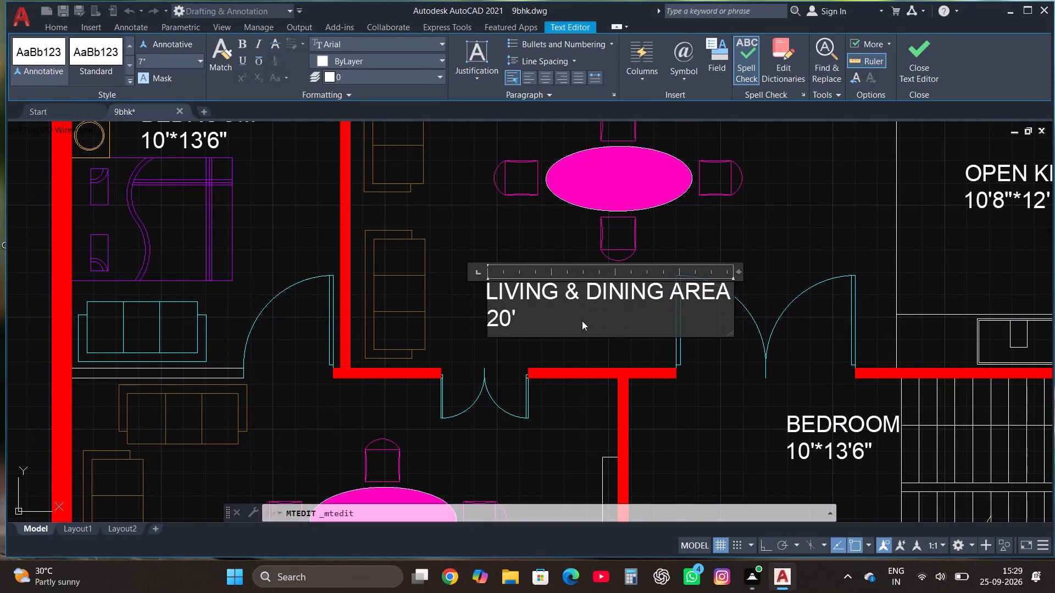
{"action": "type", "text": "4\"*"}
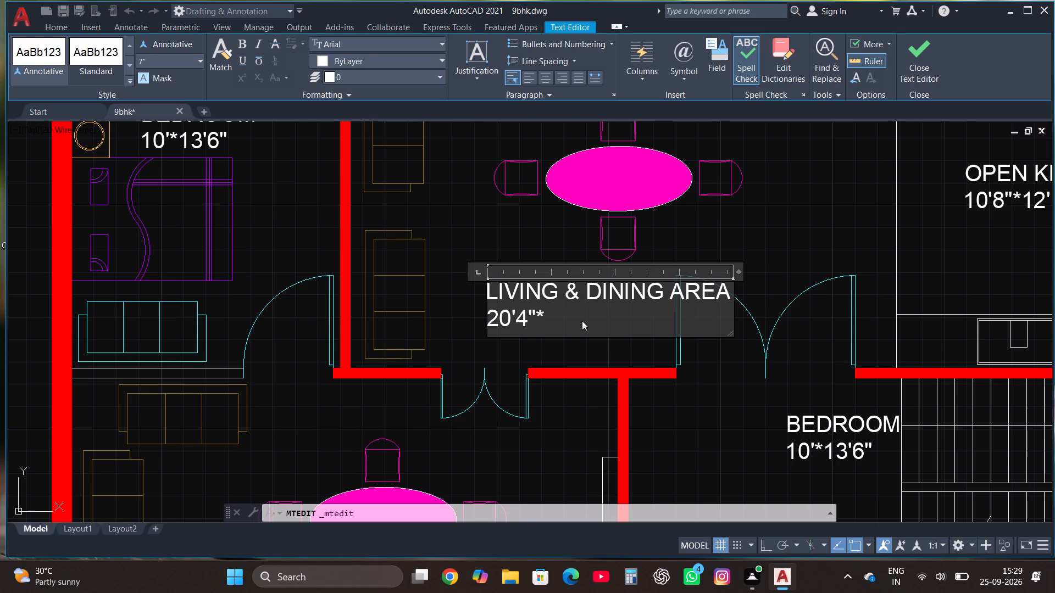
{"action": "type", "text": "12'"}
{"action": "left_click", "coordinate": [915, 44]}
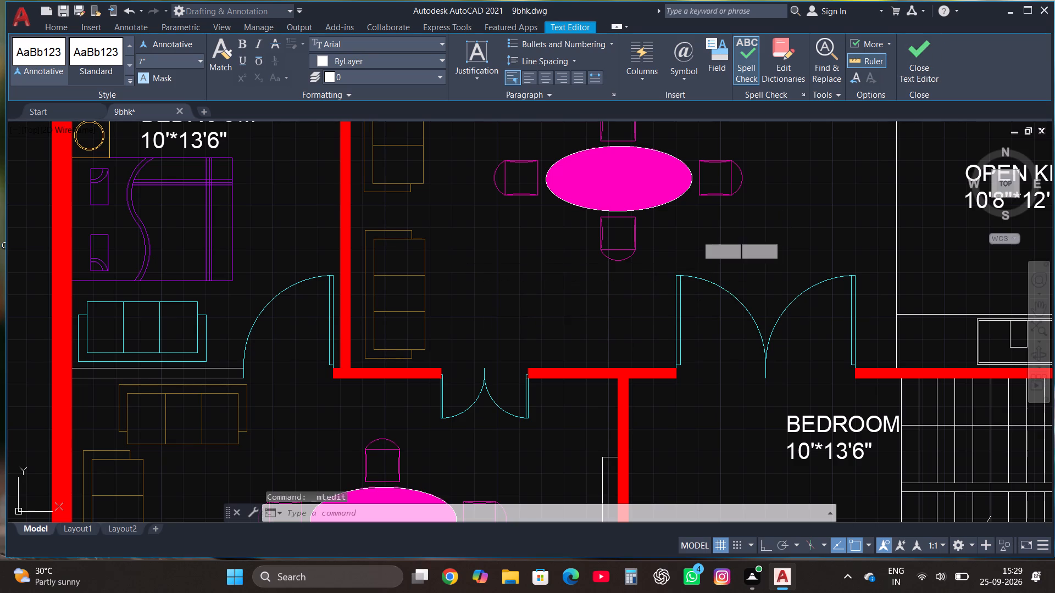
Move the LIVING & DINING AREA label west so it clears the double door's swing.
{"action": "left_click", "coordinate": [514, 291]}
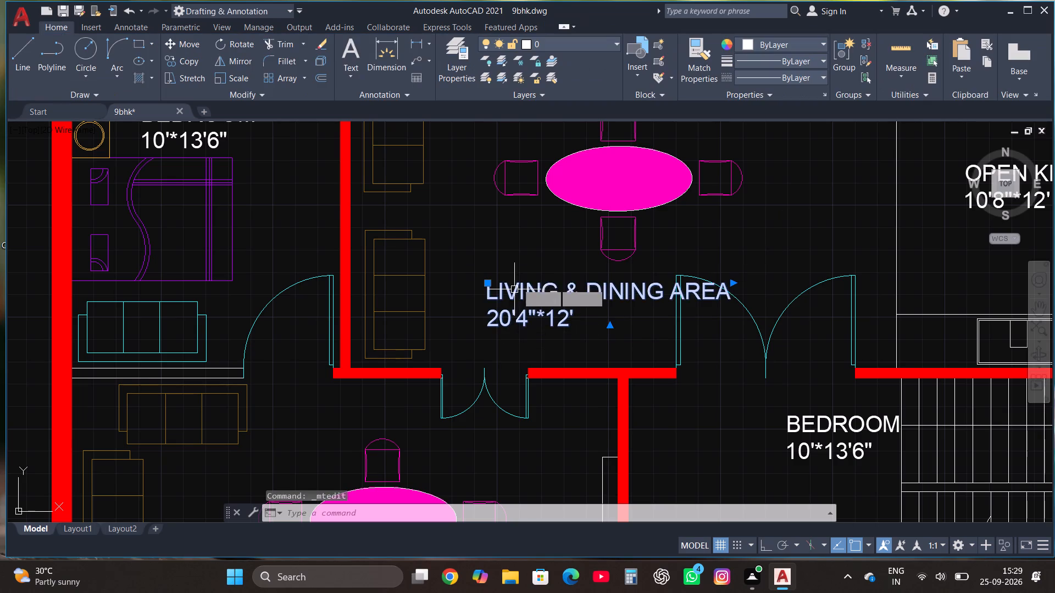
{"action": "left_click", "coordinate": [190, 41]}
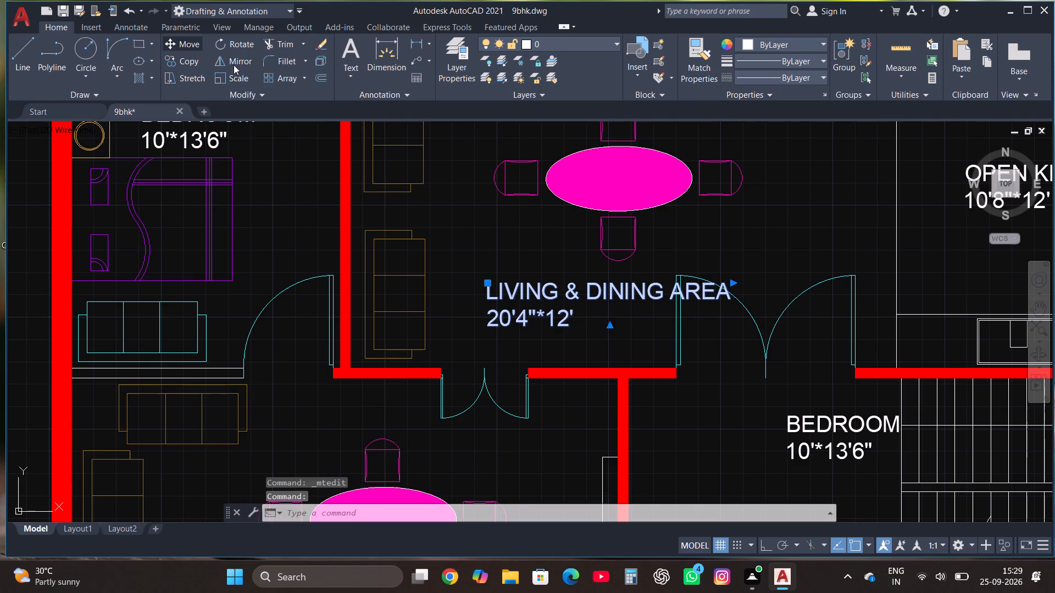
{"action": "left_click", "coordinate": [568, 313]}
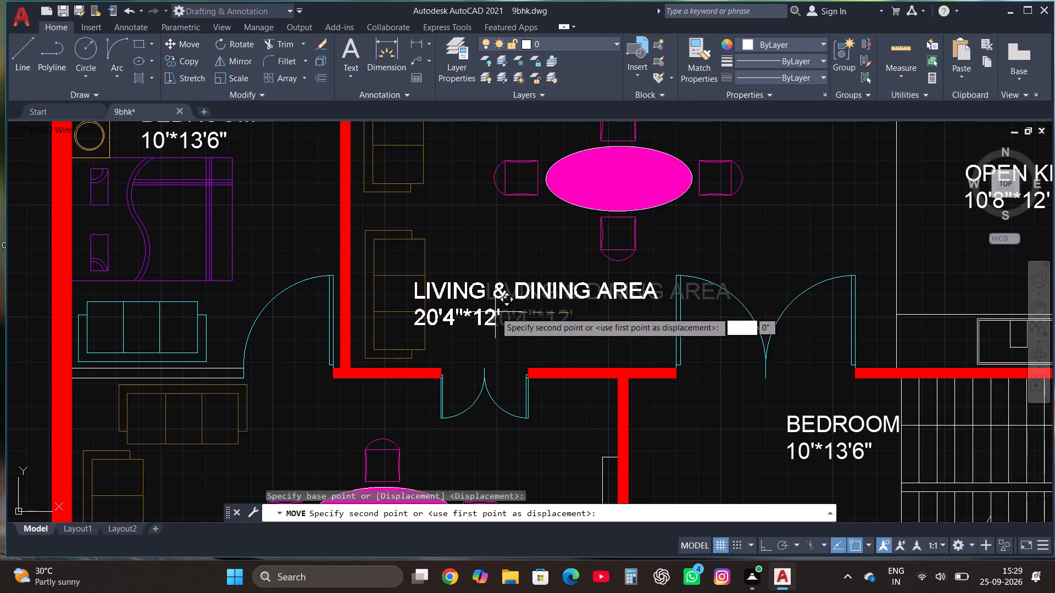
{"action": "left_click", "coordinate": [509, 312]}
Change the size in the label of the bedroom just west of the living and dining area to 10'*12'.
{"action": "scroll", "coordinate": [510, 266], "scroll_direction": "down", "scroll_amount": 1}
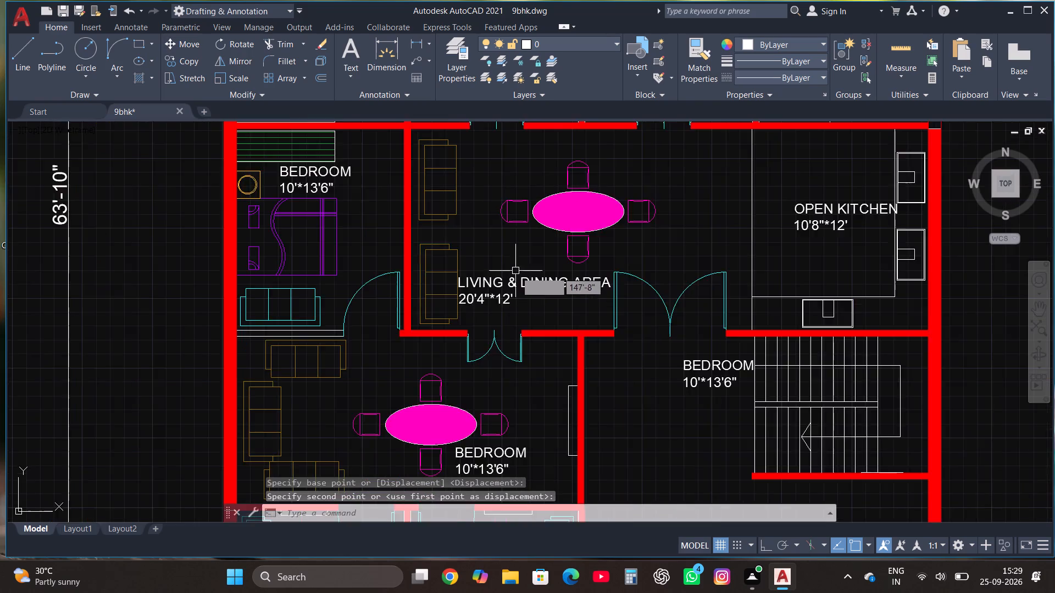
{"action": "scroll", "coordinate": [517, 273], "scroll_direction": "down", "scroll_amount": 1}
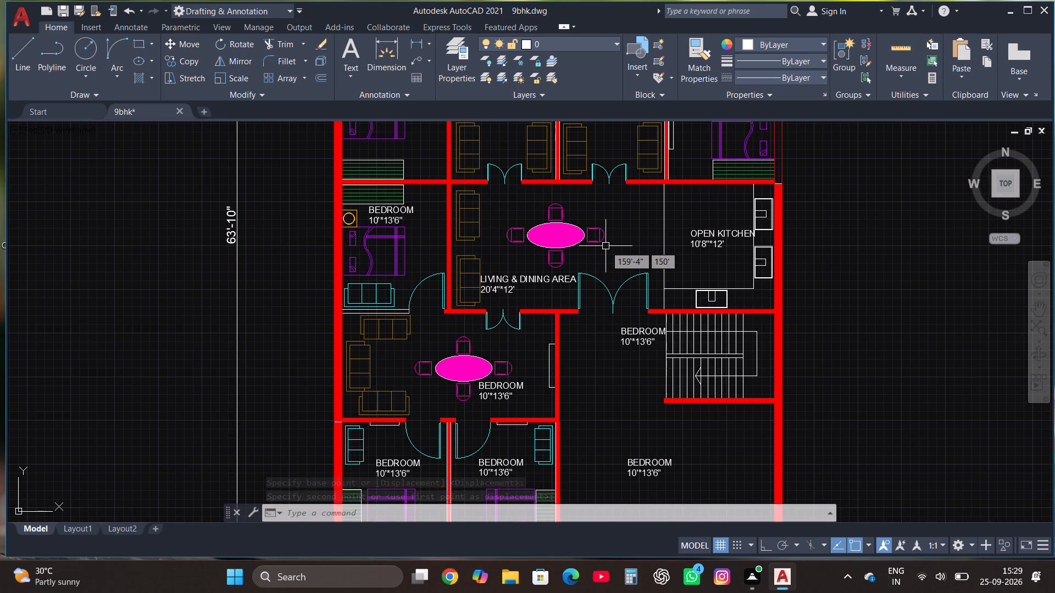
{"action": "scroll", "coordinate": [377, 221], "scroll_direction": "up", "scroll_amount": 2}
{"action": "left_click", "coordinate": [377, 205]}
{"action": "right_click", "coordinate": [377, 206]}
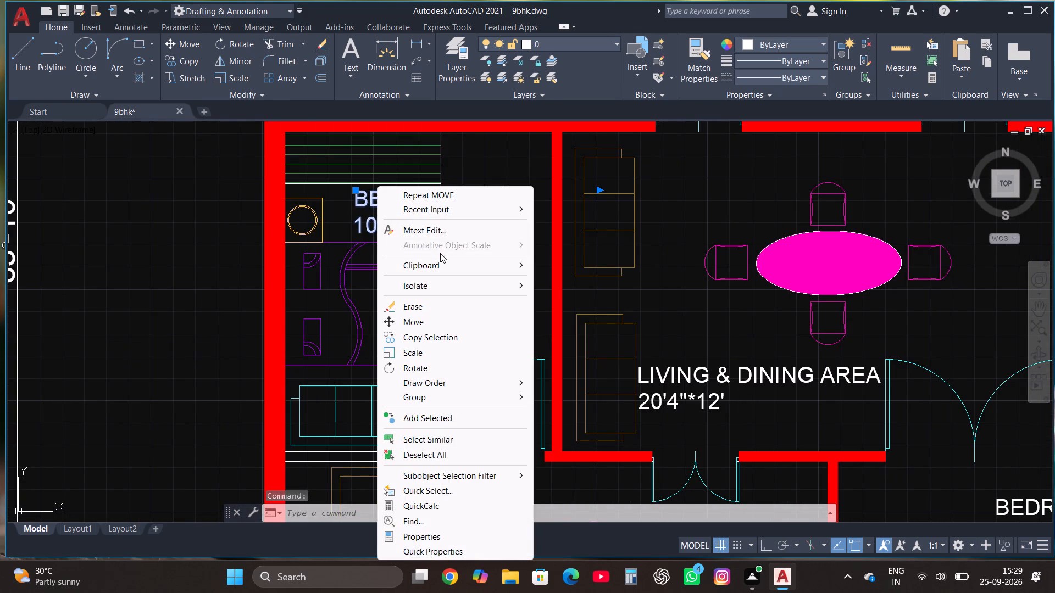
{"action": "left_click", "coordinate": [442, 232]}
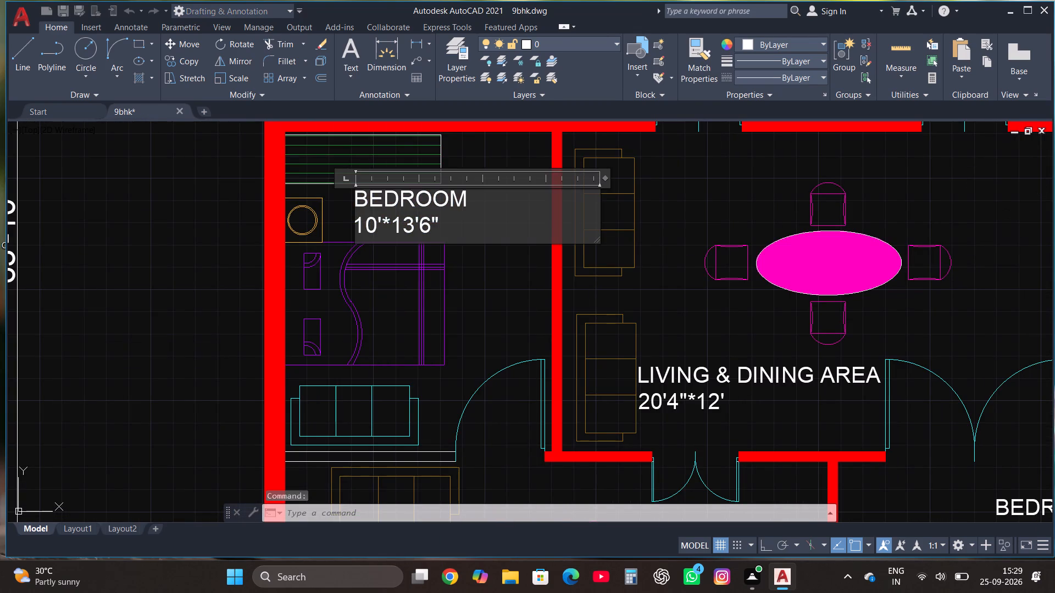
{"action": "left_click", "coordinate": [458, 228]}
{"action": "key", "text": "BackSpace"}
{"action": "key", "text": "BackSpace"}
{"action": "key", "text": "BackSpace"}
{"action": "key", "text": "BackSpace"}
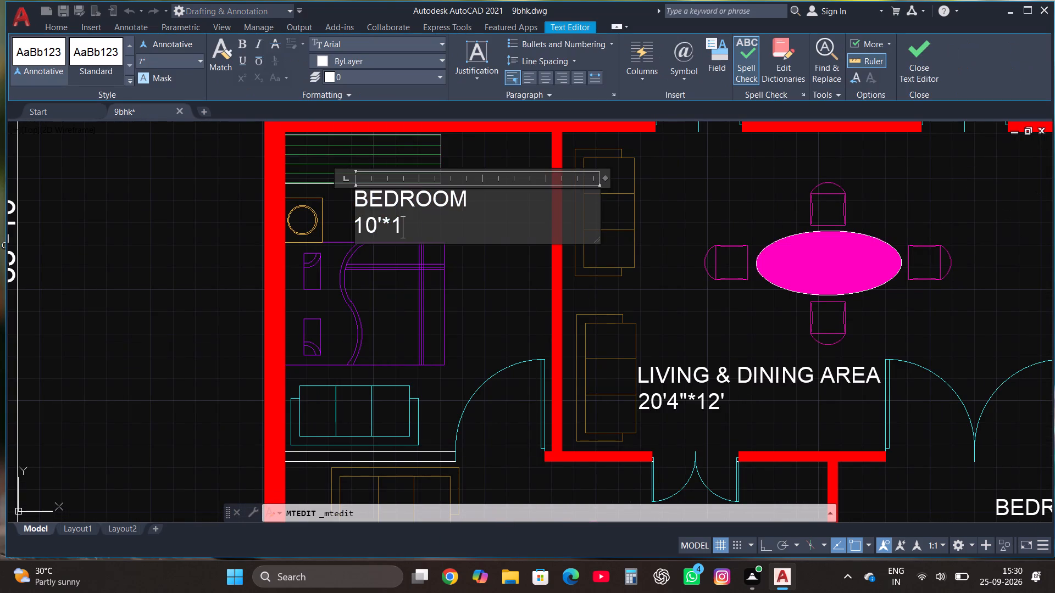
{"action": "type", "text": "2'"}
{"action": "left_click", "coordinate": [919, 49]}
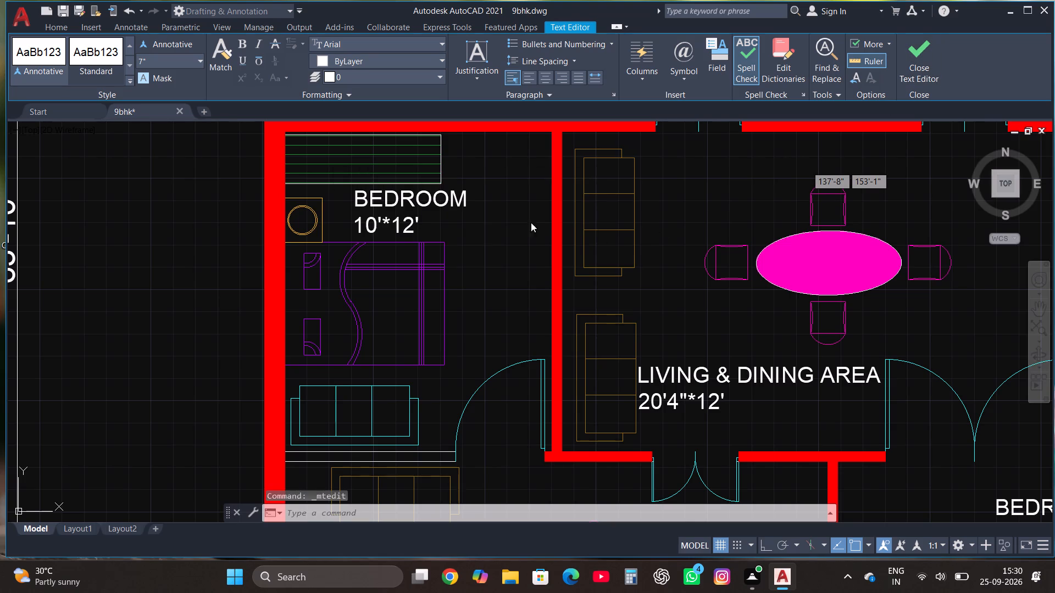
Replace the label text beside the southern dining table with LIVING AREA and 20'4"*10' on two lines.
{"action": "scroll", "coordinate": [452, 201], "scroll_direction": "down", "scroll_amount": 1}
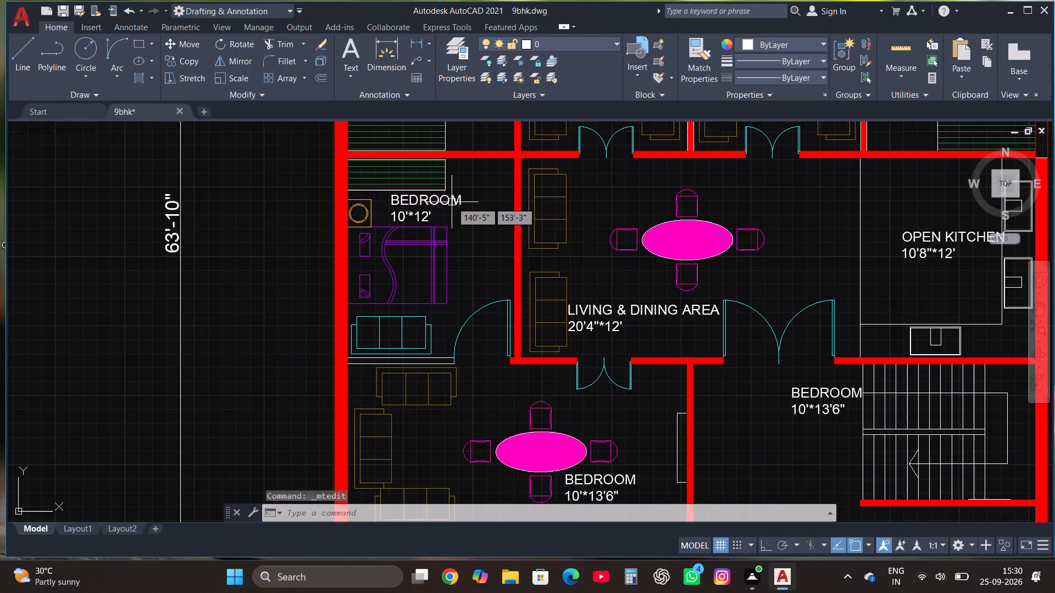
{"action": "scroll", "coordinate": [453, 203], "scroll_direction": "down", "scroll_amount": 1}
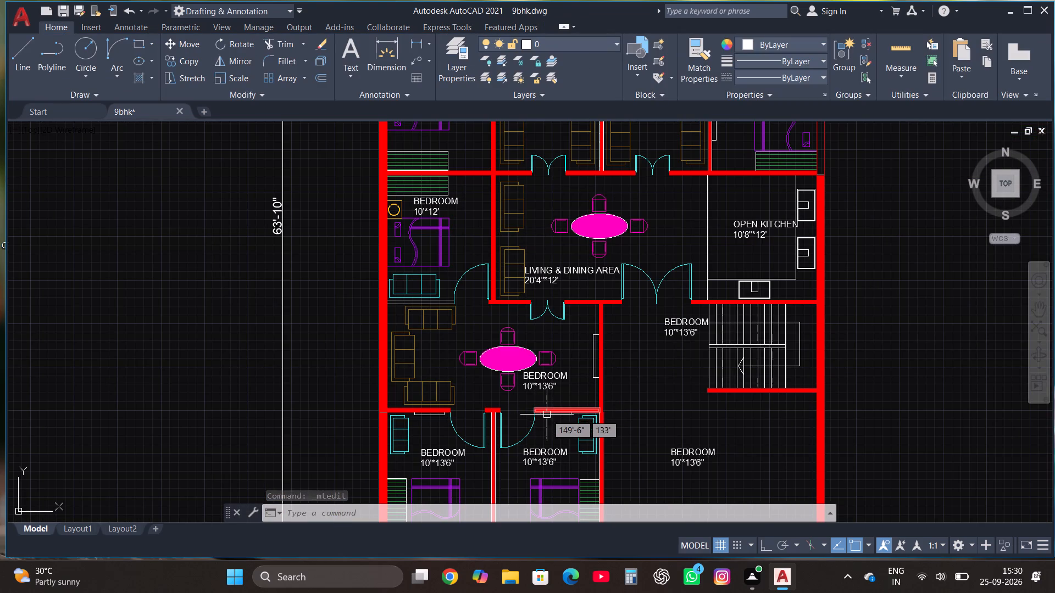
{"action": "scroll", "coordinate": [547, 415], "scroll_direction": "up", "scroll_amount": 2}
{"action": "left_click", "coordinate": [527, 320]}
{"action": "right_click", "coordinate": [526, 320]}
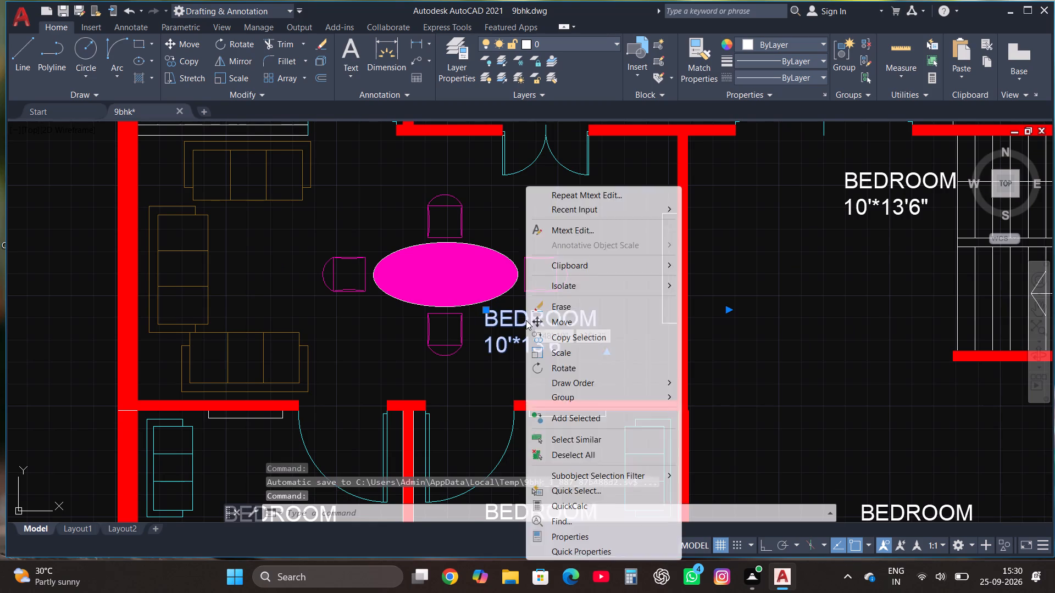
{"action": "left_click", "coordinate": [578, 234]}
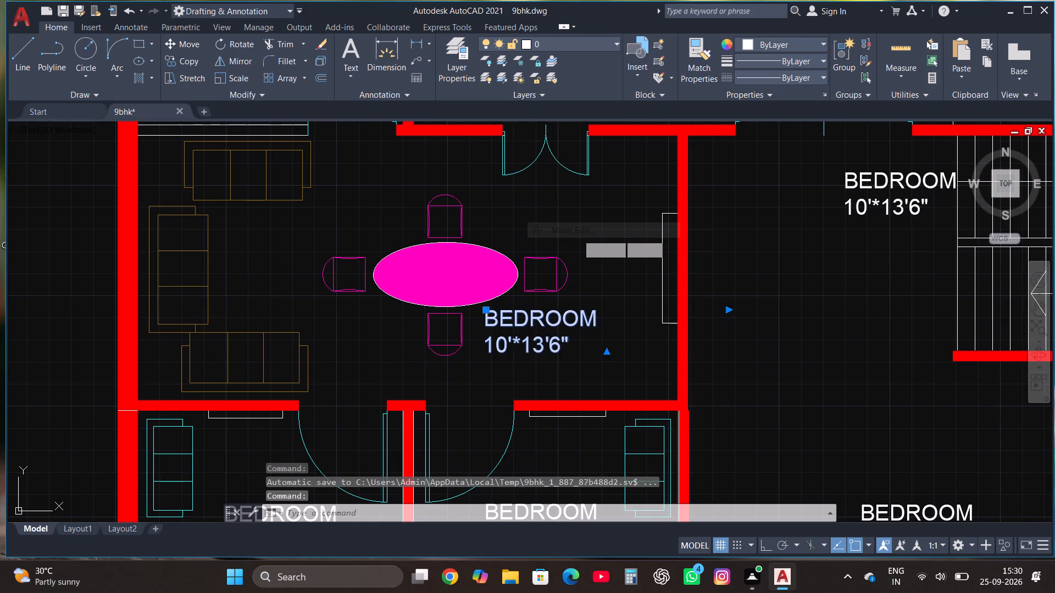
{"action": "left_click", "coordinate": [586, 341]}
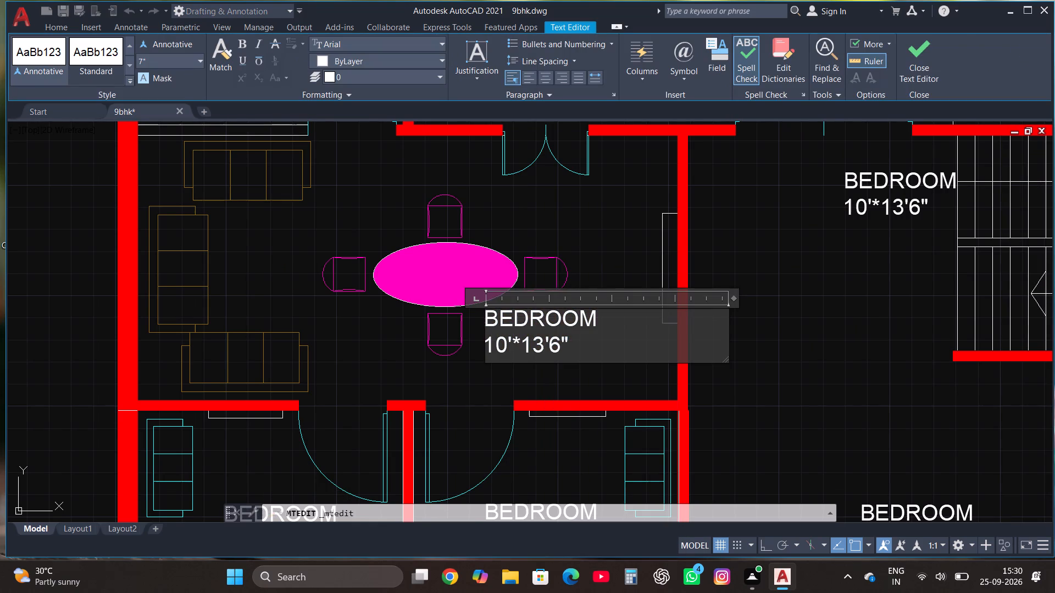
{"action": "key", "text": "BackSpace"}
{"action": "key", "text": "BackSpace"}
{"action": "key", "text": "BackSpace"}
{"action": "key", "text": "BackSpace"}
{"action": "key", "text": "BackSpace"}
{"action": "key", "text": "BackSpace"}
{"action": "key", "text": "BackSpace"}
{"action": "key", "text": "BackSpace"}
{"action": "key", "text": "BackSpace"}
{"action": "key", "text": "BackSpace"}
{"action": "key", "text": "BackSpace"}
{"action": "key", "text": "BackSpace"}
{"action": "key", "text": "BackSpace"}
{"action": "key", "text": "BackSpace"}
{"action": "key", "text": "BackSpace"}
{"action": "key", "text": "BackSpace"}
{"action": "key", "text": "BackSpace"}
{"action": "key", "text": "BackSpace"}
{"action": "key", "text": "BackSpace"}
{"action": "key", "text": "BackSpace"}
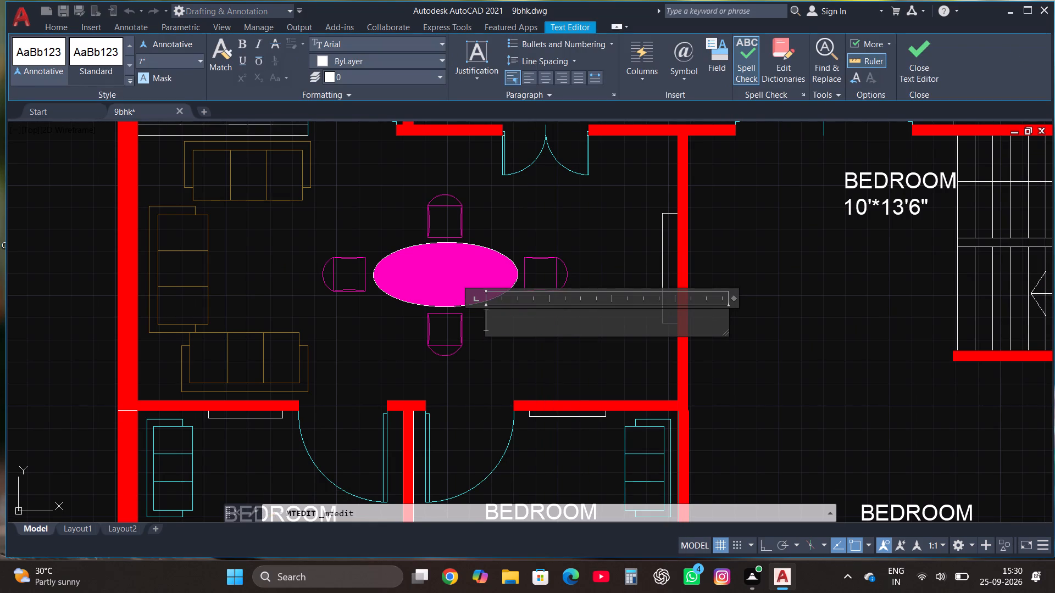
{"action": "type", "text": "LIVING AREA"}
{"action": "key", "text": "Return"}
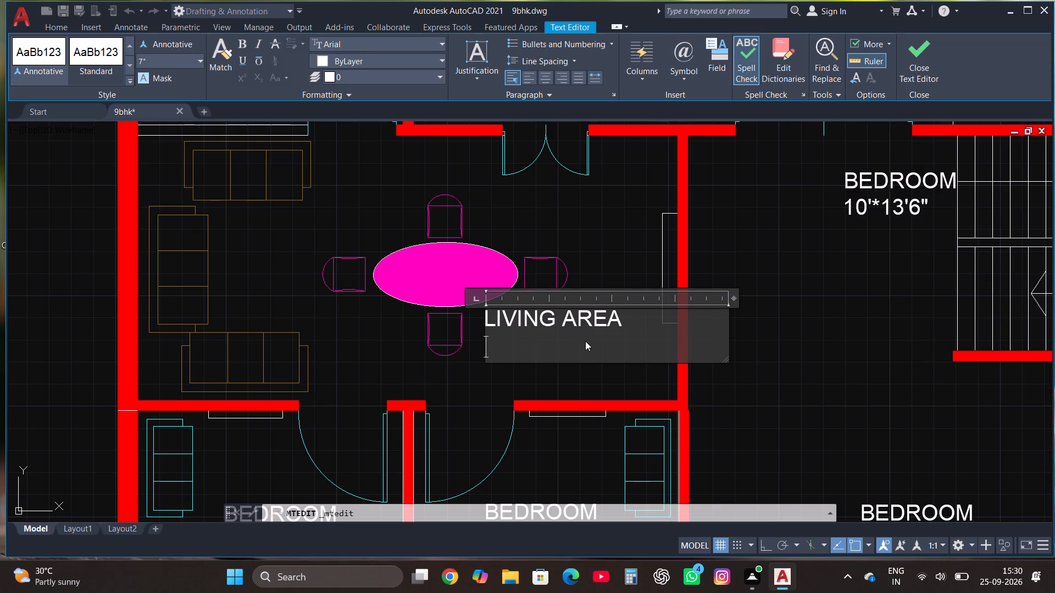
{"action": "type", "text": "20'"}
{"action": "type", "text": "4\"*"}
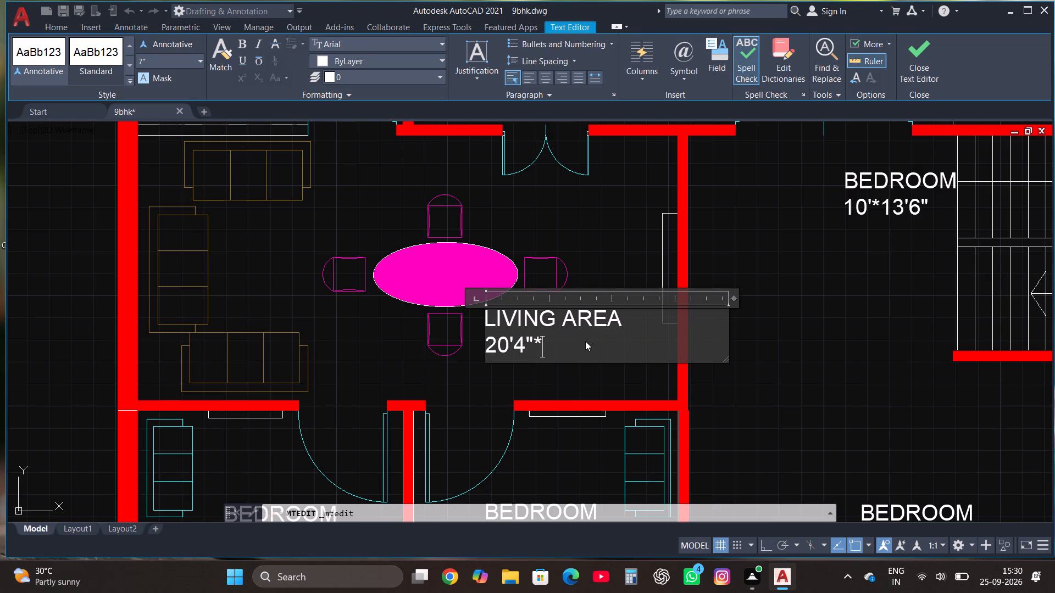
{"action": "type", "text": "10'"}
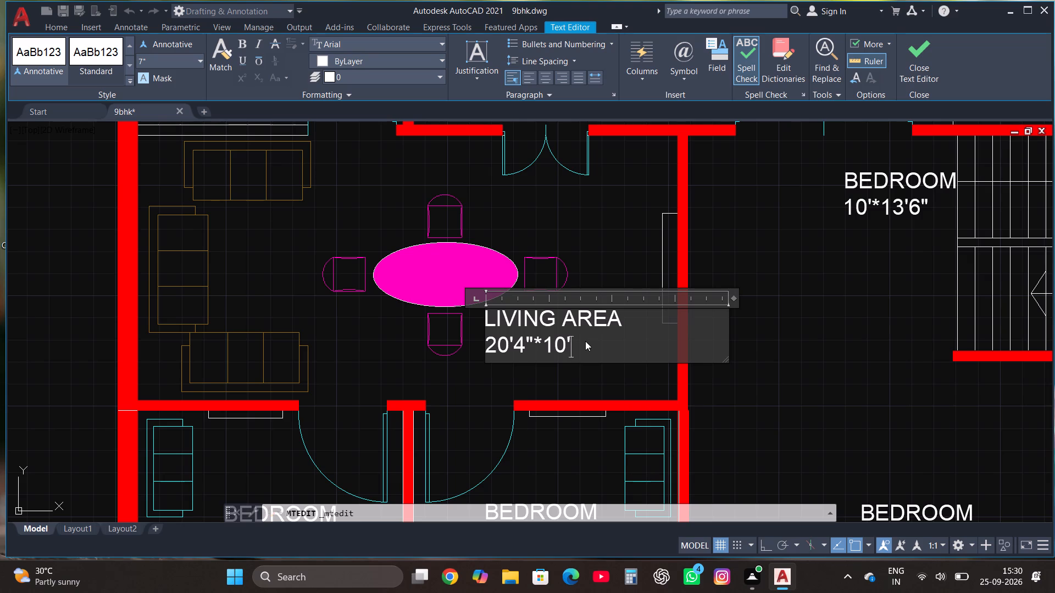
{"action": "left_click", "coordinate": [913, 51]}
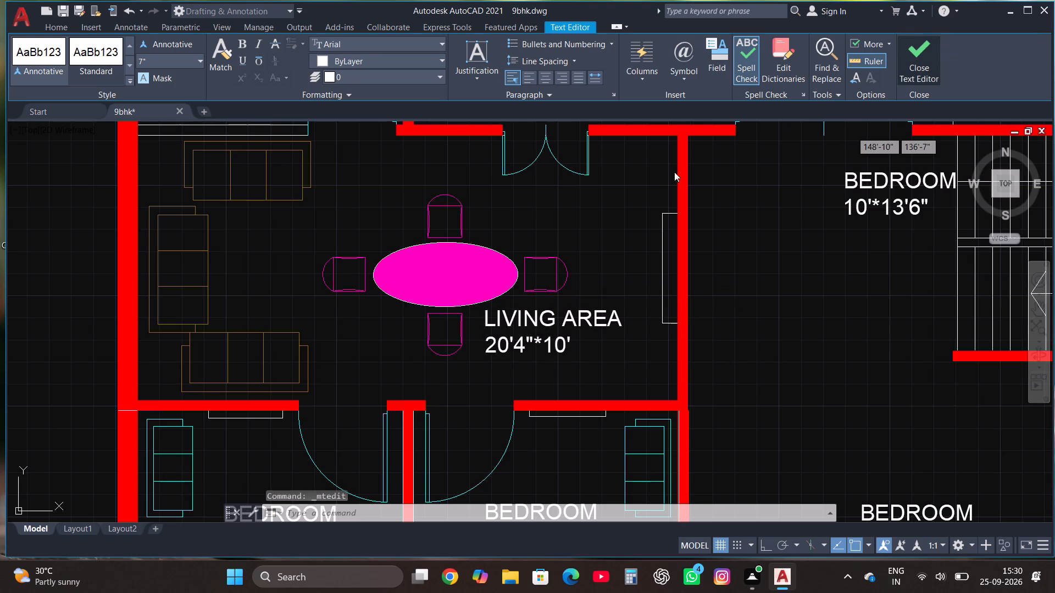
Change the size in the label of the southwest corner bedroom, below the living area, to 10'*12'4".
{"action": "scroll", "coordinate": [586, 165], "scroll_direction": "down", "scroll_amount": 2}
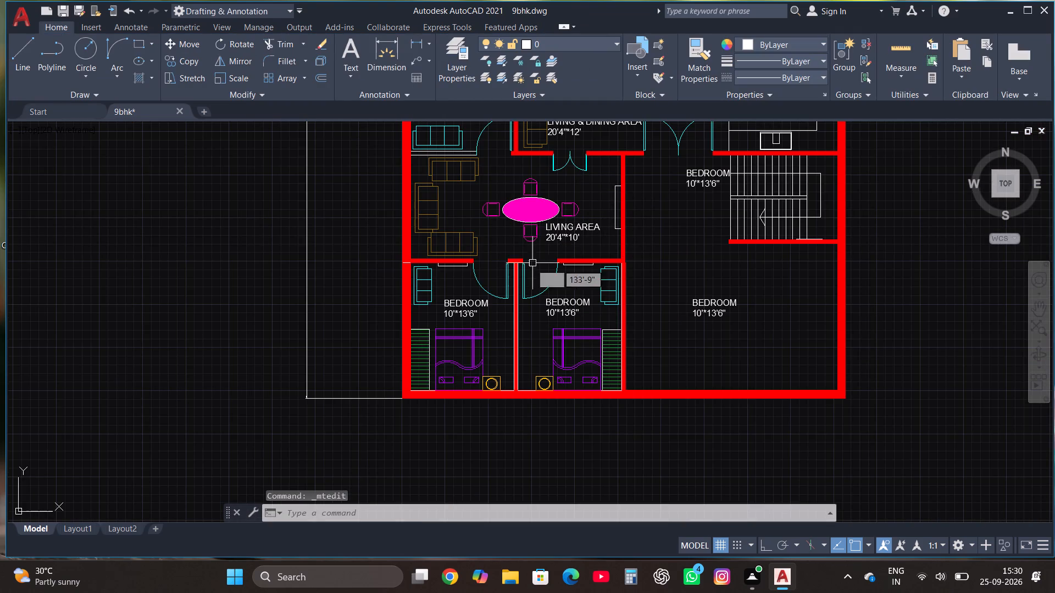
{"action": "scroll", "coordinate": [484, 307], "scroll_direction": "up", "scroll_amount": 2}
{"action": "left_click", "coordinate": [421, 300]}
{"action": "right_click", "coordinate": [420, 300]}
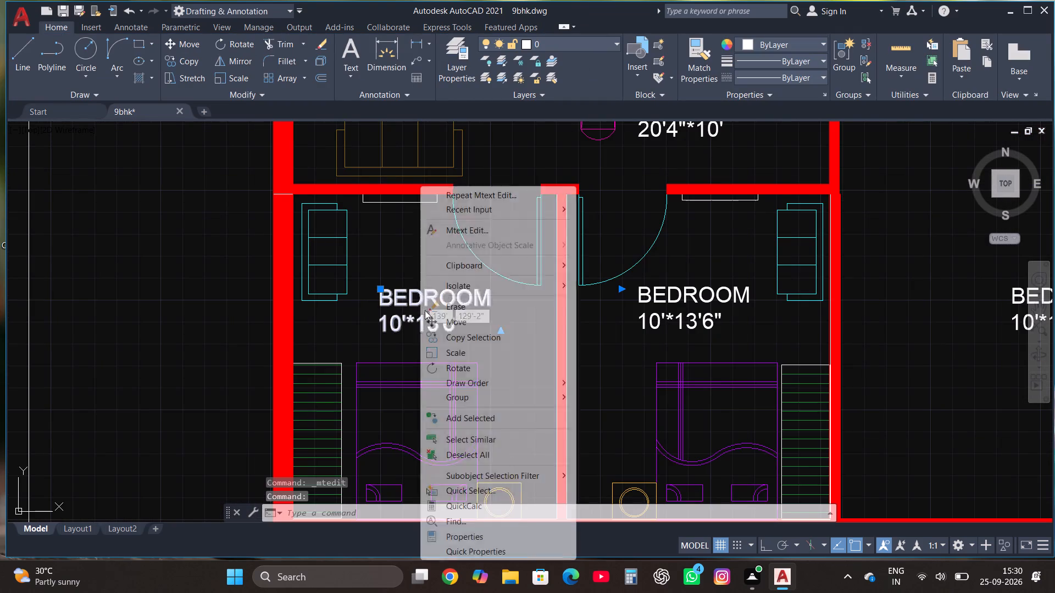
{"action": "left_click", "coordinate": [474, 227]}
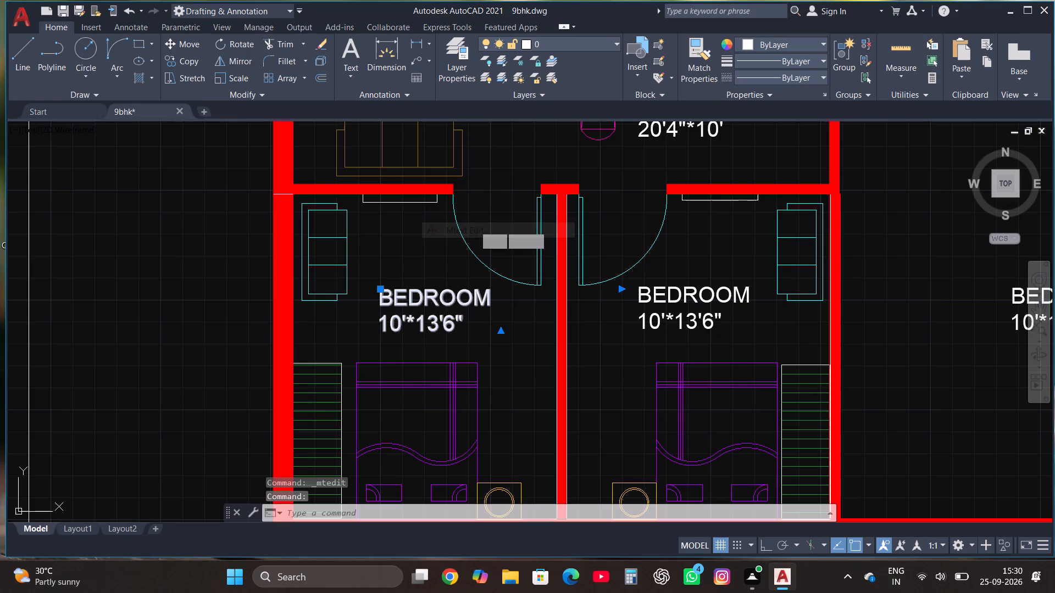
{"action": "left_click", "coordinate": [479, 330]}
{"action": "key", "text": "BackSpace"}
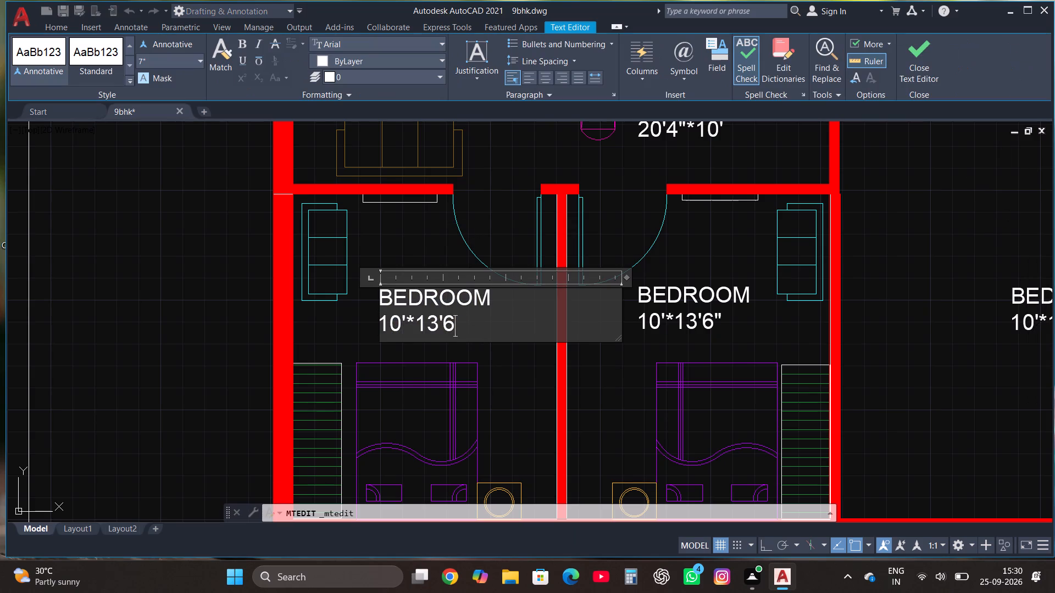
{"action": "key", "text": "BackSpace"}
{"action": "key", "text": "BackSpace"}
{"action": "key", "text": "BackSpace"}
{"action": "type", "text": "2'"}
{"action": "type", "text": "4\""}
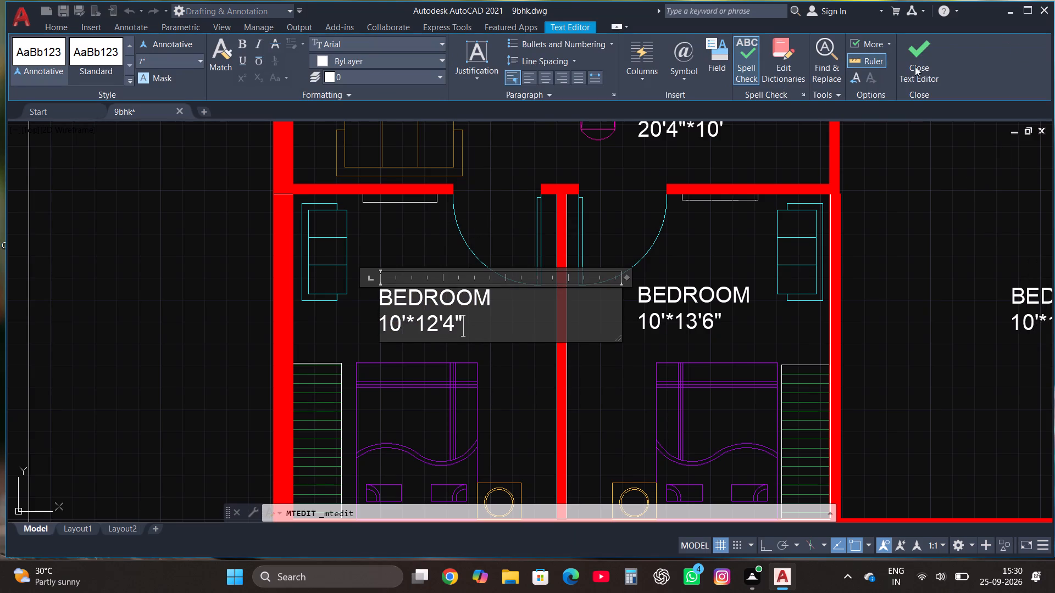
{"action": "left_click", "coordinate": [919, 52]}
Erase the label of the second southern bedroom, just east of the southwest corner bedroom.
{"action": "scroll", "coordinate": [387, 277], "scroll_direction": "down", "scroll_amount": 1}
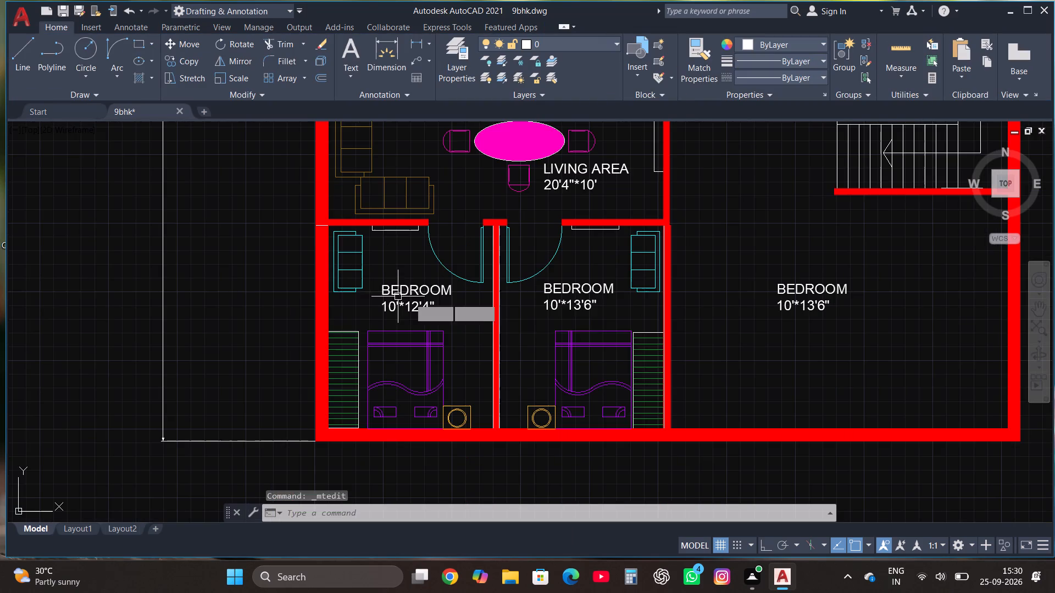
{"action": "scroll", "coordinate": [630, 302], "scroll_direction": "up", "scroll_amount": 2}
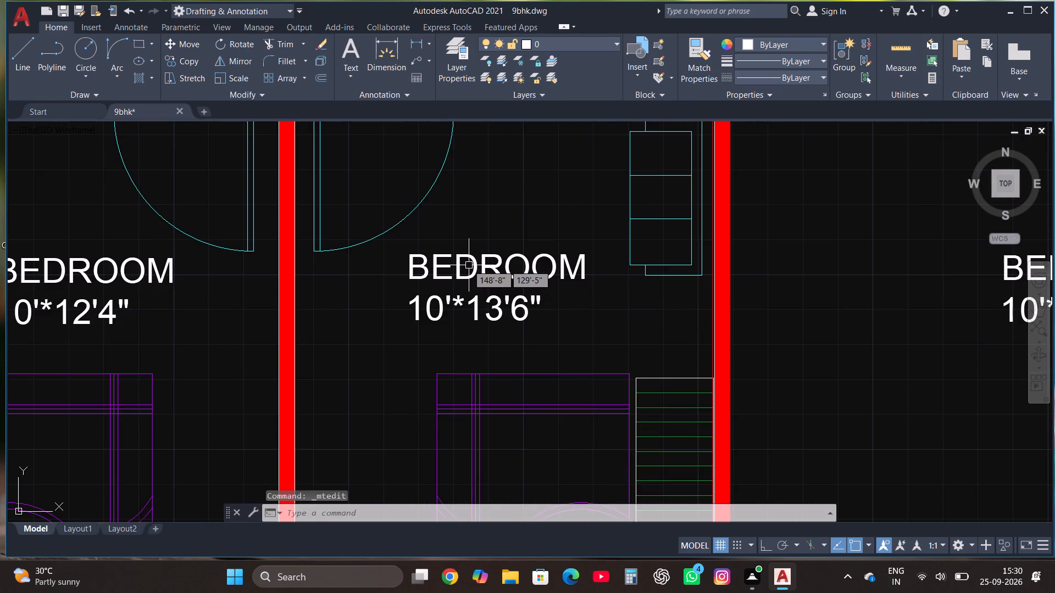
{"action": "left_click", "coordinate": [468, 265]}
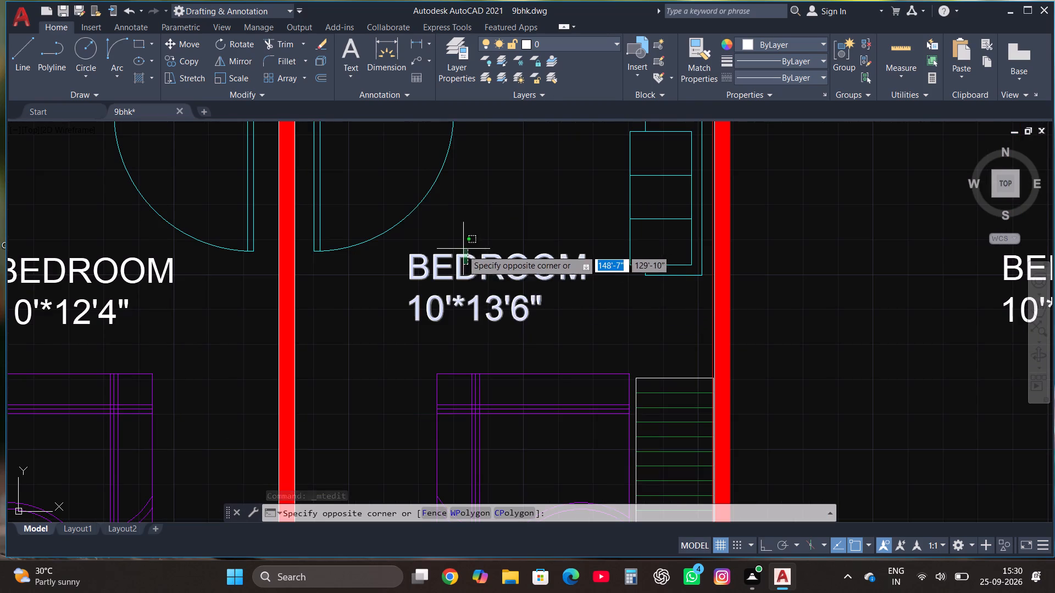
{"action": "left_click", "coordinate": [440, 267]}
{"action": "key", "text": "Delete"}
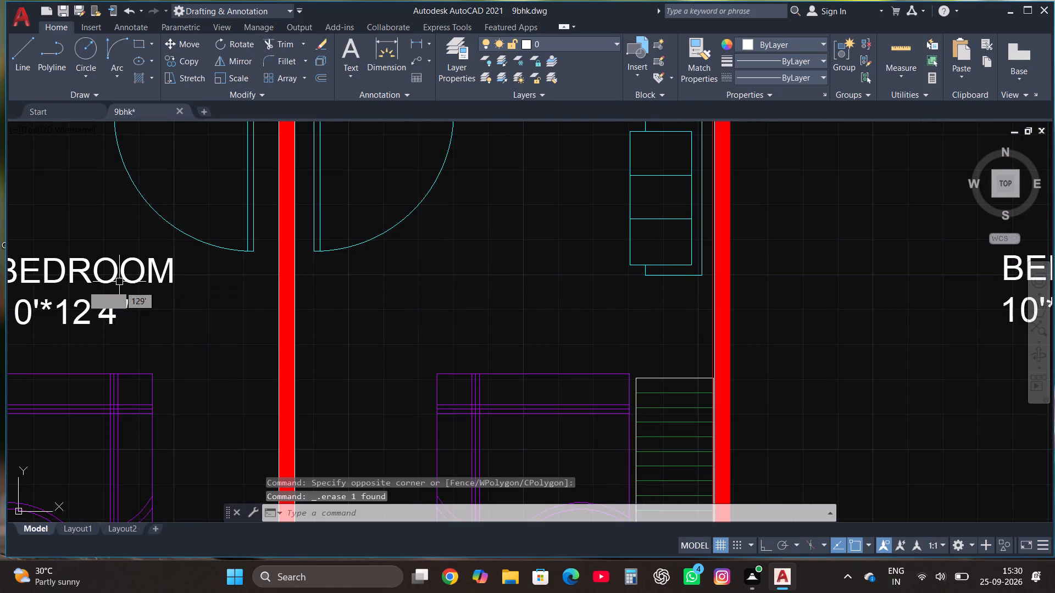
Copy the southwest bedroom's 10'*12'4" label into the adjoining bedroom to its east, between the door swing and the bed.
{"action": "left_click", "coordinate": [54, 275]}
{"action": "left_click", "coordinate": [75, 237]}
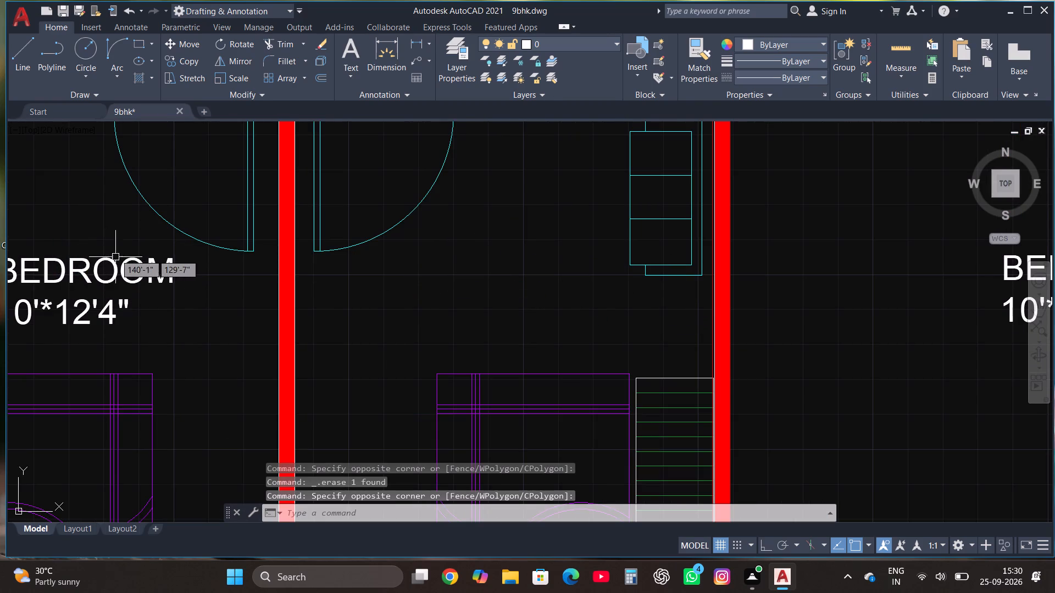
{"action": "left_click", "coordinate": [116, 253]}
{"action": "left_click", "coordinate": [91, 314]}
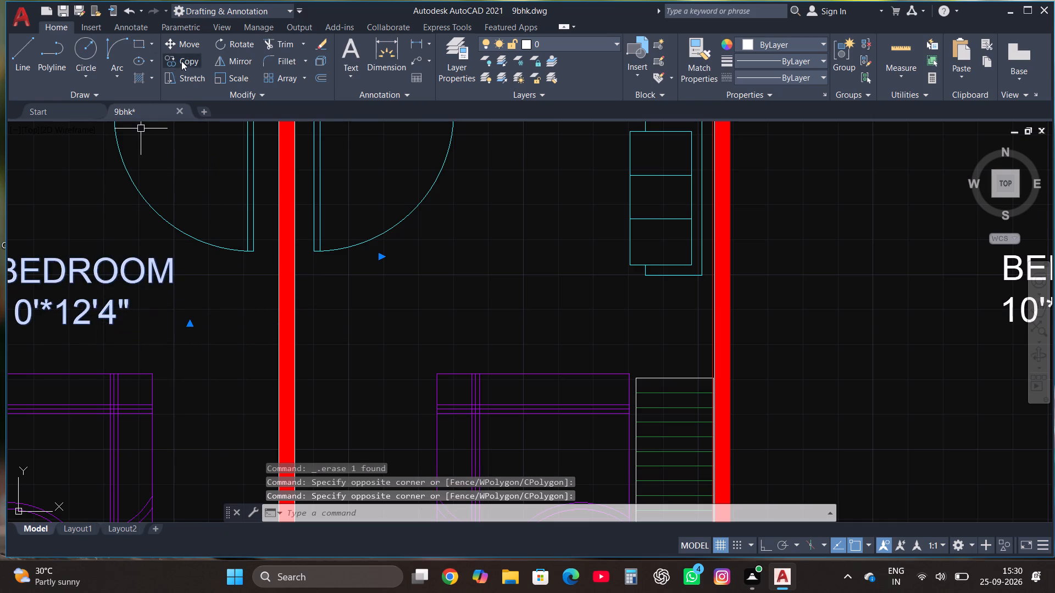
{"action": "left_click", "coordinate": [186, 58]}
{"action": "left_click", "coordinate": [38, 293]}
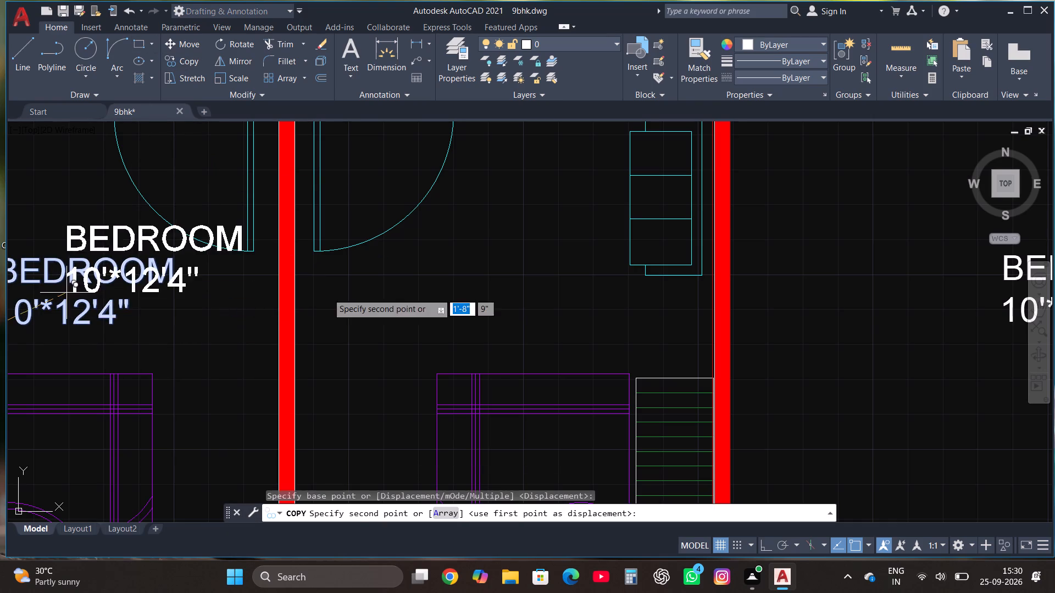
{"action": "left_click", "coordinate": [418, 316]}
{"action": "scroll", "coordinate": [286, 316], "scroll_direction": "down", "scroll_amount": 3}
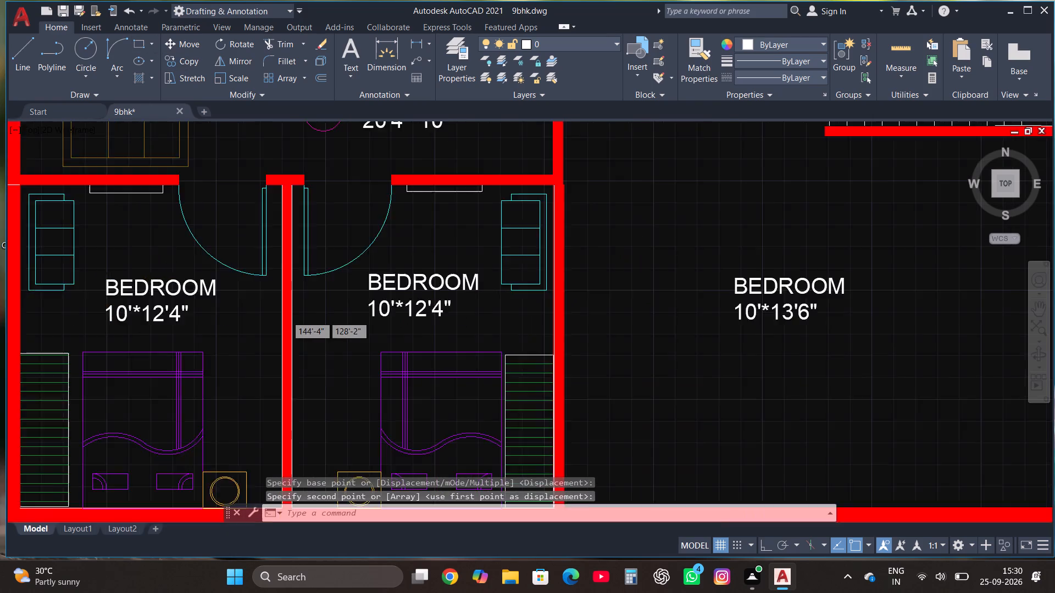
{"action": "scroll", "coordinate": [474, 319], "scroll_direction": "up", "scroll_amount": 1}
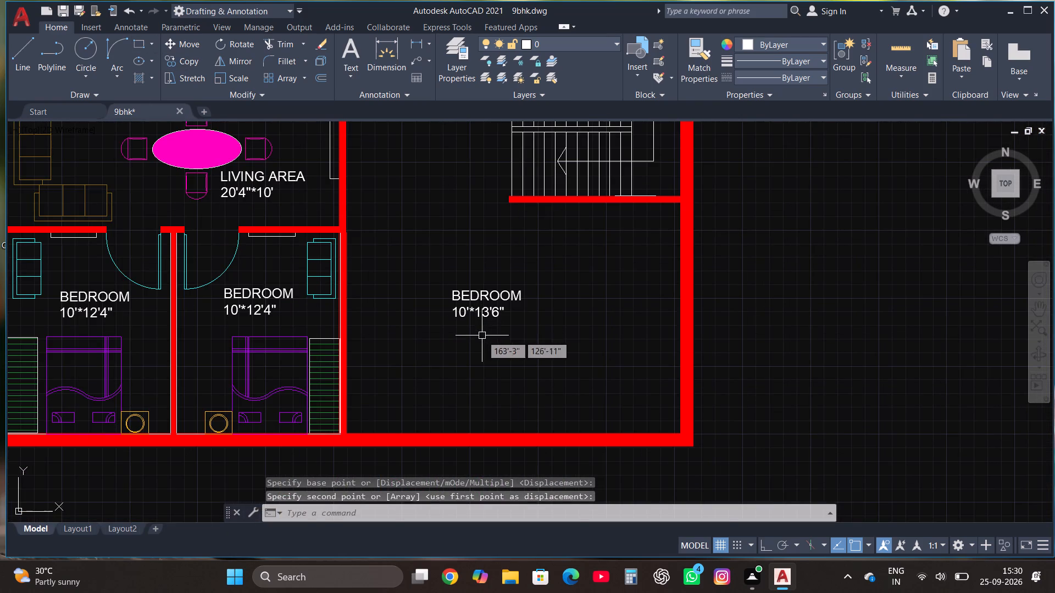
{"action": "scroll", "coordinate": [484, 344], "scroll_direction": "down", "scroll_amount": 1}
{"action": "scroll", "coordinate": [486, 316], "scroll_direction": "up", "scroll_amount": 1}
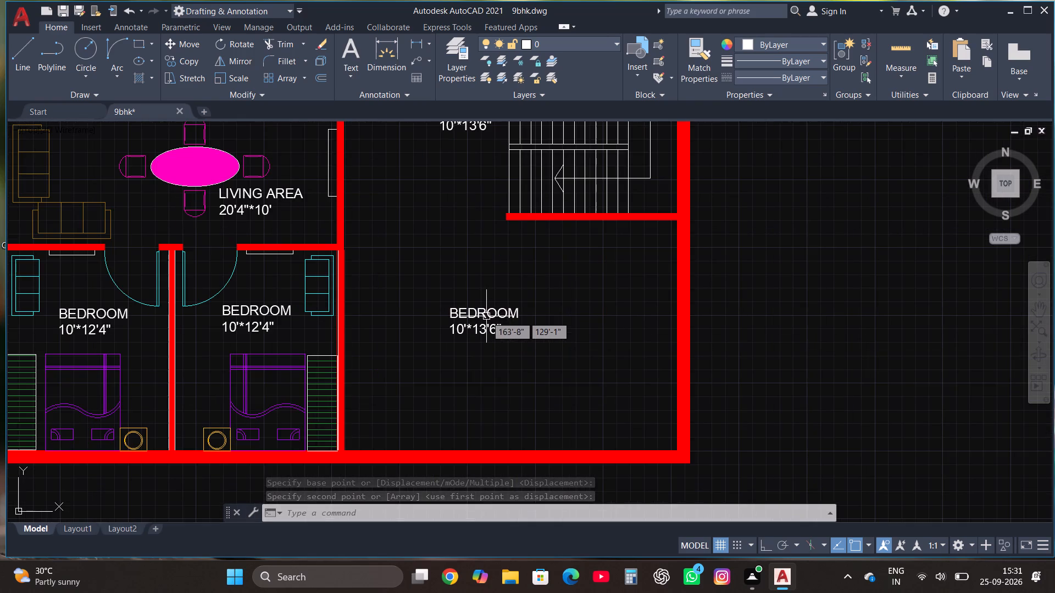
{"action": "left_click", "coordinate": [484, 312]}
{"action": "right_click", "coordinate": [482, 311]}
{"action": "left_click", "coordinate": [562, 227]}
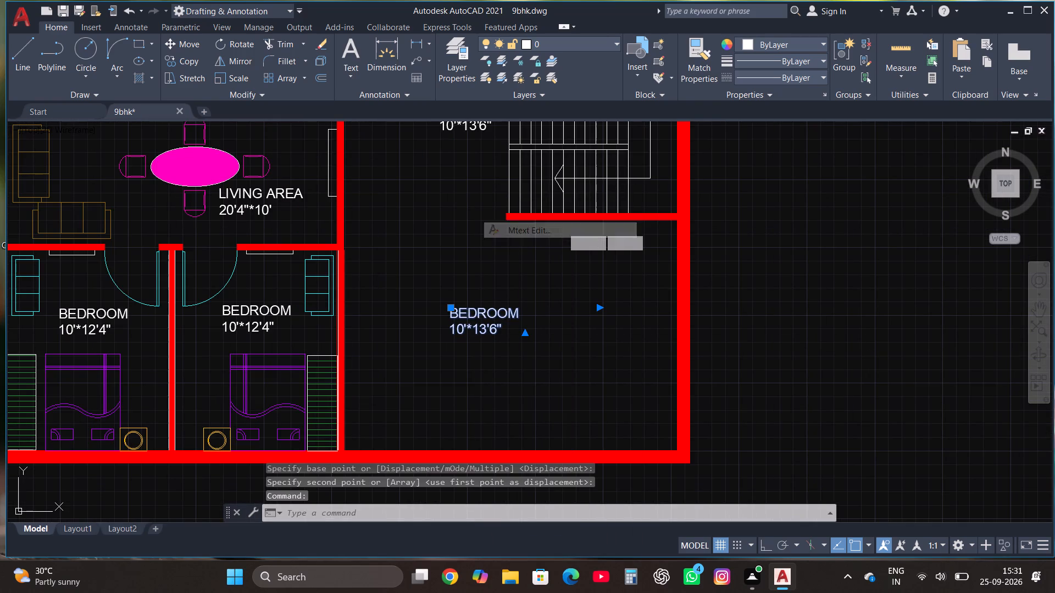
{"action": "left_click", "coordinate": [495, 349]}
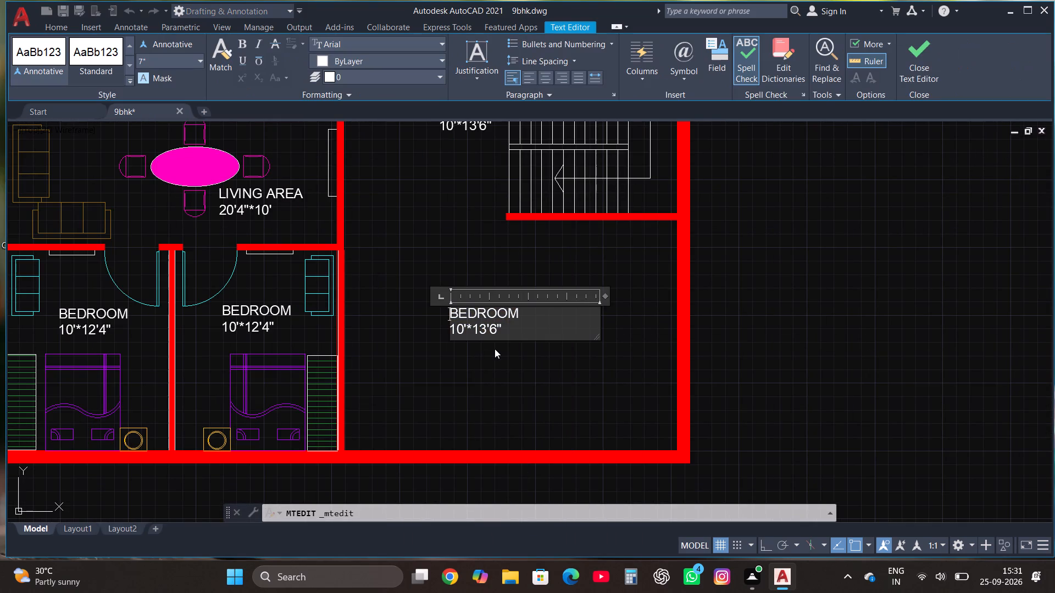
Replace the label text in the large empty southeast space below the staircase with VARNDAH AREA and 20'6"*14'4" on two lines.
{"action": "left_click", "coordinate": [505, 335]}
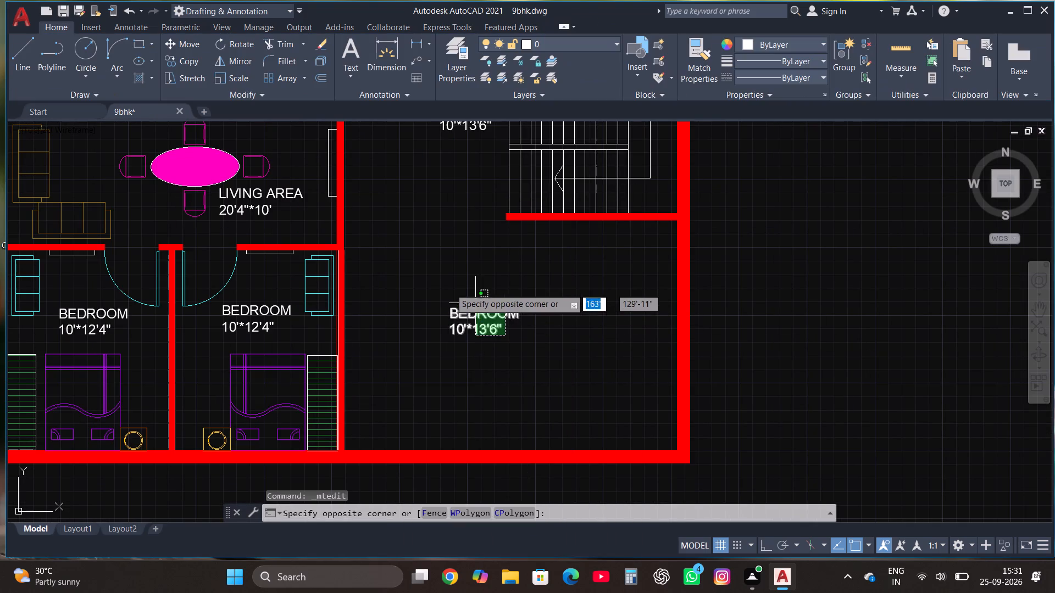
{"action": "left_click", "coordinate": [441, 304]}
{"action": "right_click", "coordinate": [441, 304]}
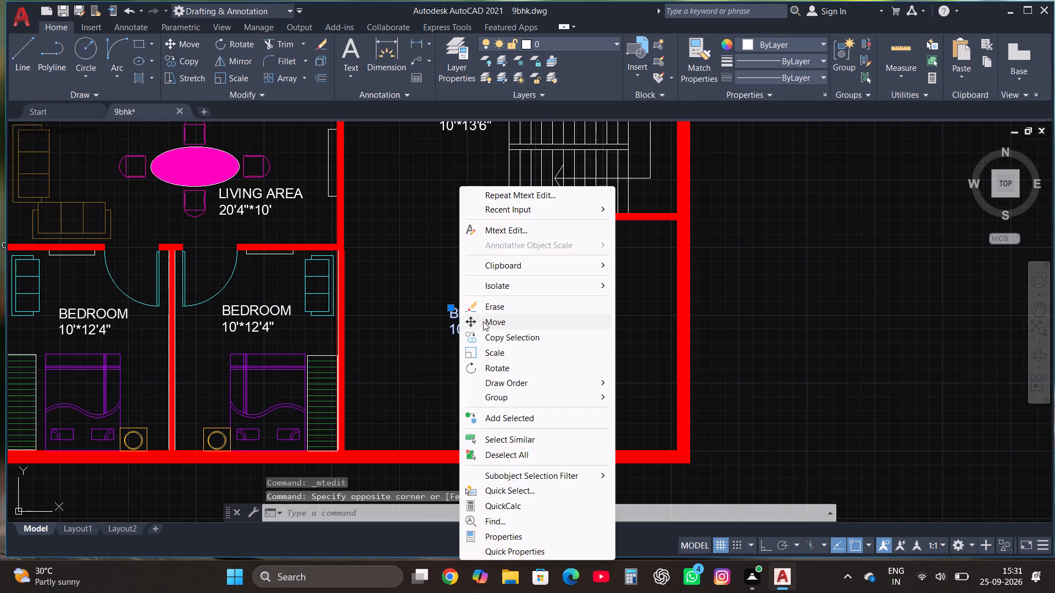
{"action": "left_click", "coordinate": [512, 232]}
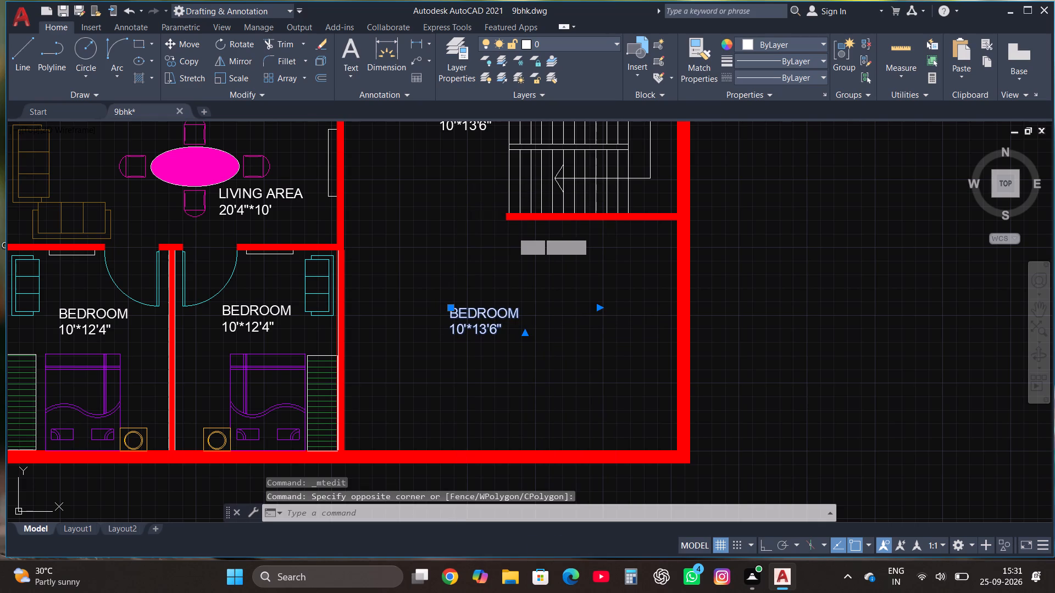
{"action": "left_click", "coordinate": [517, 337]}
{"action": "key", "text": "BackSpace"}
{"action": "key", "text": "BackSpace"}
{"action": "key", "text": "BackSpace"}
{"action": "key", "text": "BackSpace"}
{"action": "key", "text": "BackSpace"}
{"action": "key", "text": "BackSpace"}
{"action": "key", "text": "BackSpace"}
{"action": "key", "text": "BackSpace"}
{"action": "key", "text": "BackSpace"}
{"action": "key", "text": "BackSpace"}
{"action": "key", "text": "BackSpace"}
{"action": "key", "text": "BackSpace"}
{"action": "key", "text": "BackSpace"}
{"action": "key", "text": "BackSpace"}
{"action": "key", "text": "BackSpace"}
{"action": "key", "text": "BackSpace"}
{"action": "key", "text": "BackSpace"}
{"action": "key", "text": "BackSpace"}
{"action": "key", "text": "BackSpace"}
{"action": "key", "text": "BackSpace"}
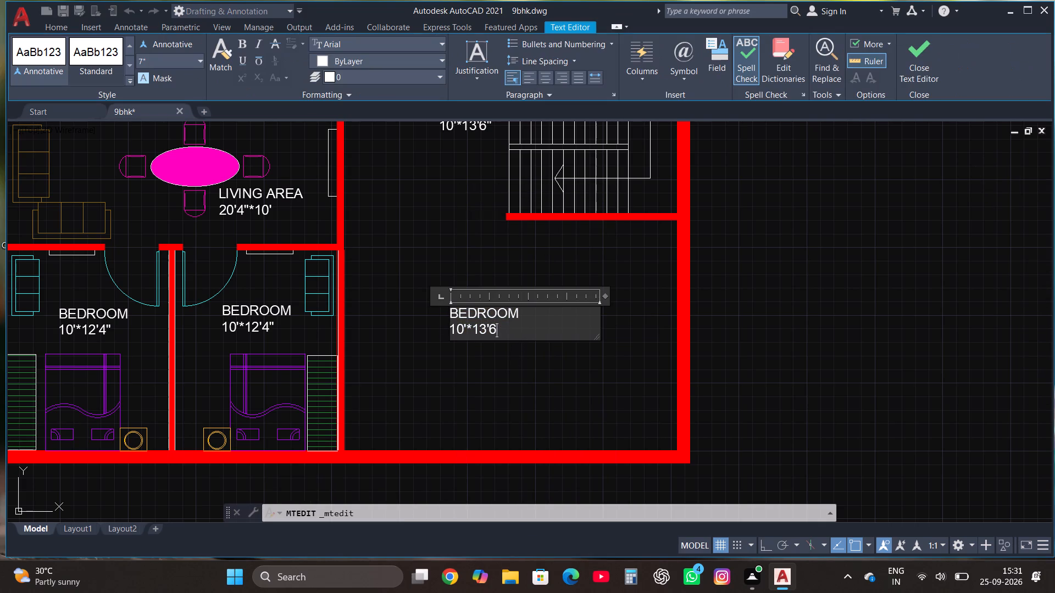
{"action": "key", "text": "BackSpace"}
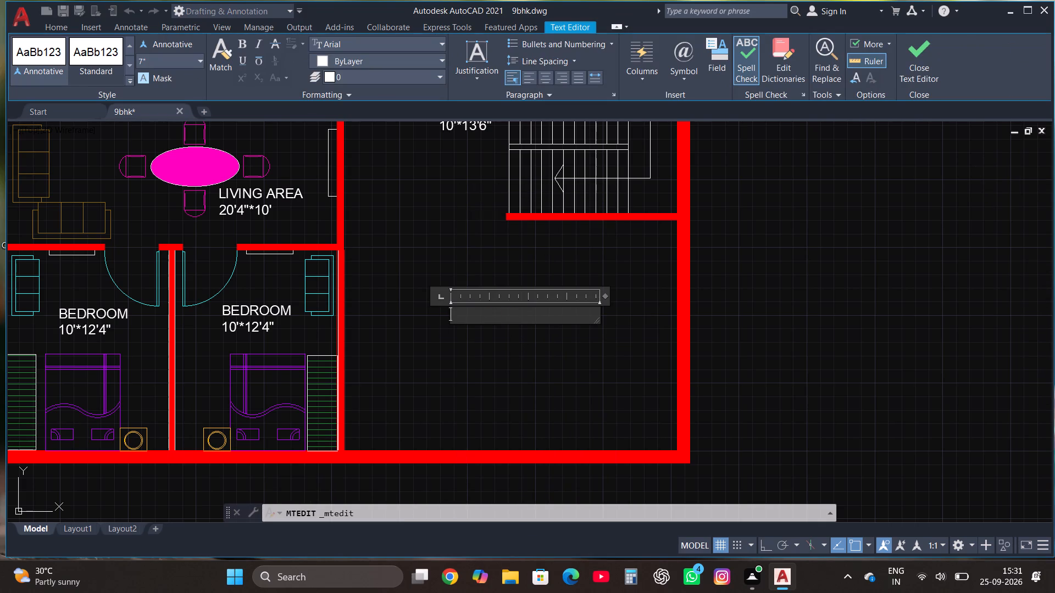
{"action": "type", "text": "VA"}
{"action": "key", "text": "r"}
{"action": "type", "text": "NDAH AREA"}
{"action": "key", "text": "Return"}
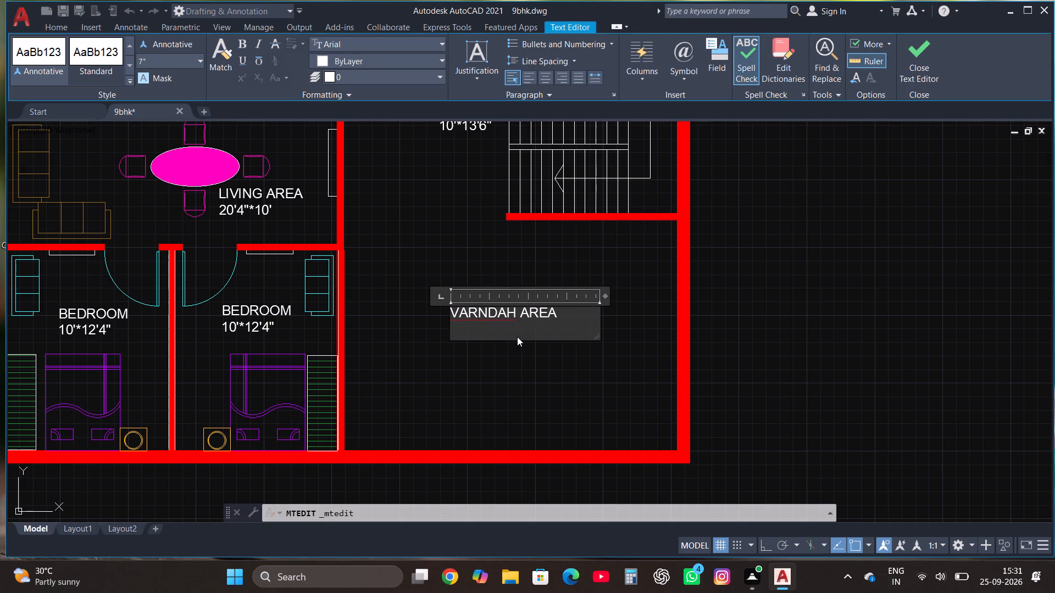
{"action": "type", "text": "20'"}
{"action": "key", "text": "6"}
{"action": "type", "text": "\"*"}
{"action": "type", "text": "14'4"}
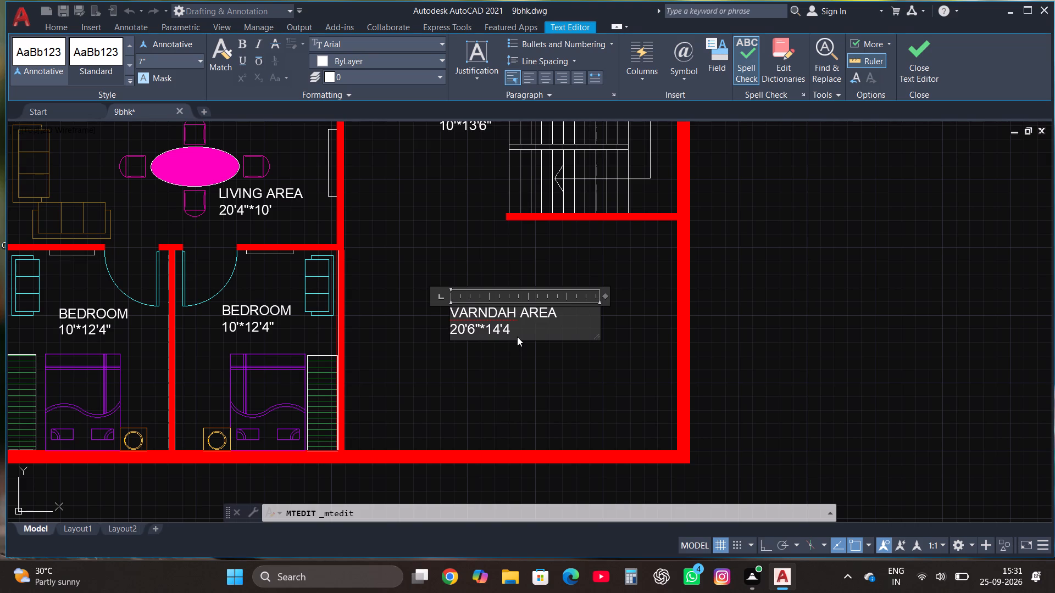
{"action": "key", "text": "shift+quotedbl"}
{"action": "left_click", "coordinate": [910, 50]}
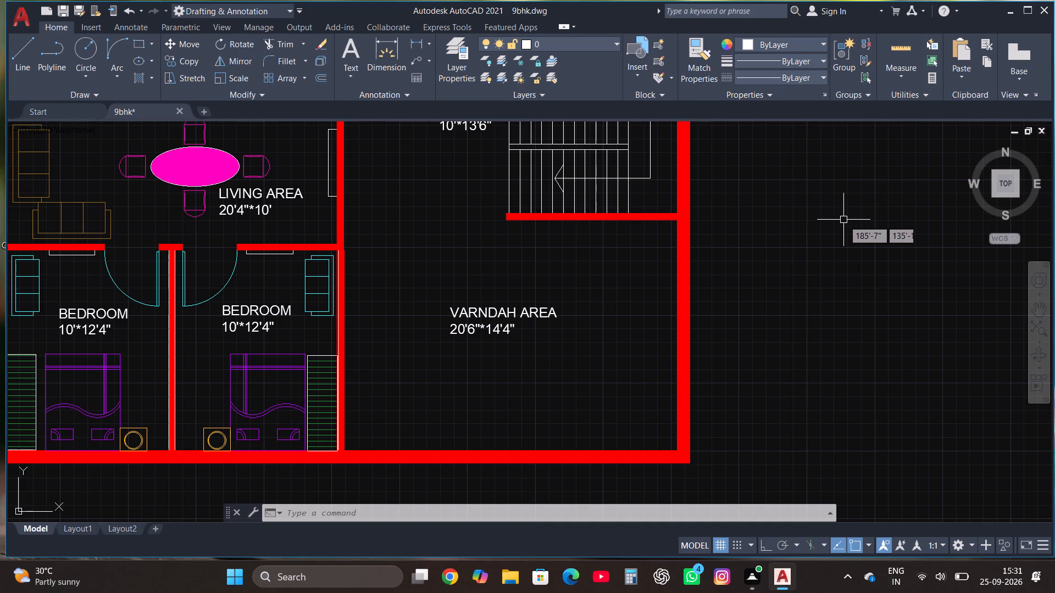
Replace the copied BEDROOM 10'*13'6" label beside the staircase with the stair marking UP.
{"action": "scroll", "coordinate": [809, 335], "scroll_direction": "down", "scroll_amount": 1}
{"action": "scroll", "coordinate": [603, 203], "scroll_direction": "up", "scroll_amount": 1}
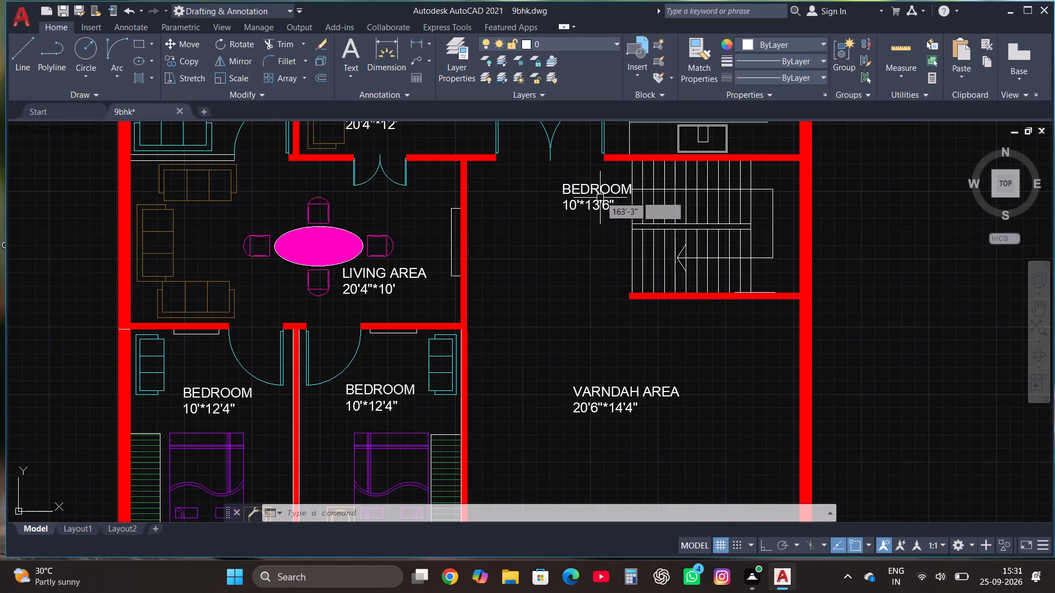
{"action": "left_click", "coordinate": [595, 184]}
{"action": "right_click", "coordinate": [592, 185]}
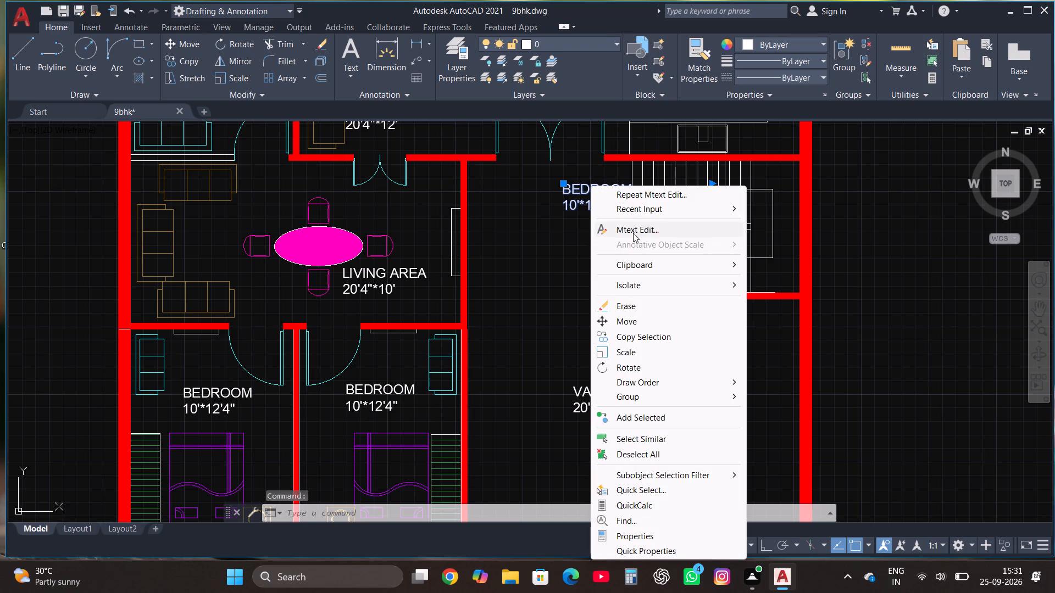
{"action": "left_click", "coordinate": [636, 230]}
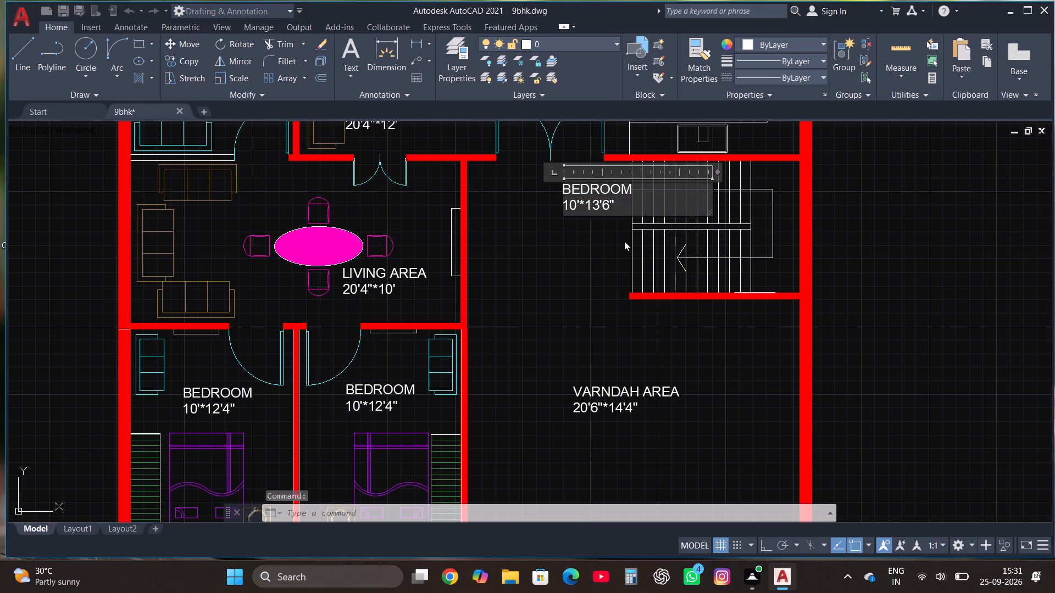
{"action": "left_click", "coordinate": [617, 208]}
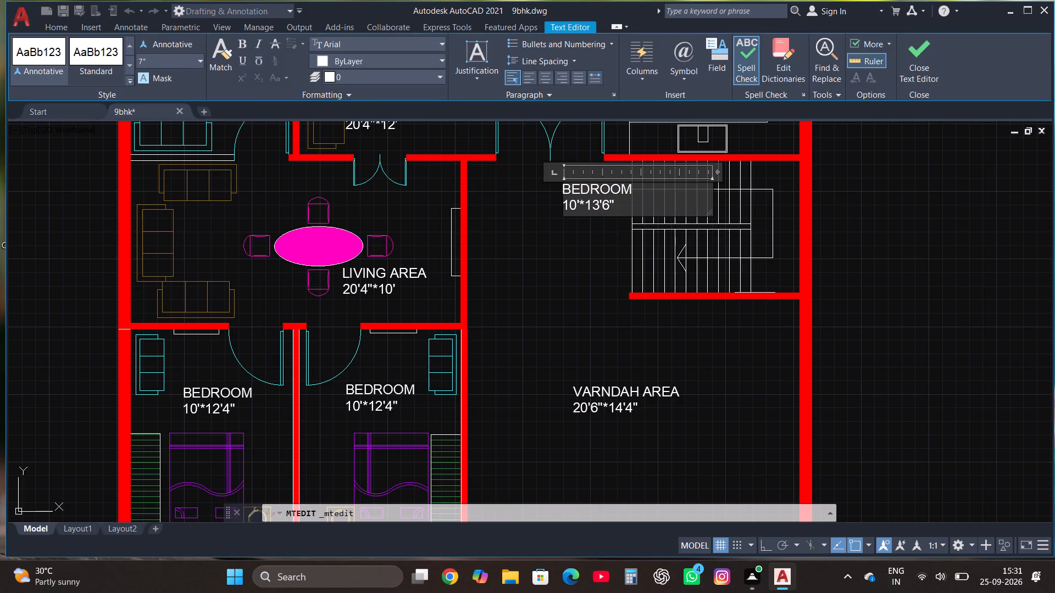
{"action": "key", "text": "BackSpace"}
{"action": "key", "text": "BackSpace"}
{"action": "key", "text": "BackSpace"}
{"action": "key", "text": "BackSpace"}
{"action": "key", "text": "BackSpace"}
{"action": "key", "text": "BackSpace"}
{"action": "key", "text": "BackSpace"}
{"action": "key", "text": "BackSpace"}
{"action": "key", "text": "BackSpace"}
{"action": "key", "text": "BackSpace"}
{"action": "key", "text": "BackSpace"}
{"action": "key", "text": "BackSpace"}
{"action": "key", "text": "BackSpace"}
{"action": "key", "text": "BackSpace"}
{"action": "key", "text": "BackSpace"}
{"action": "key", "text": "BackSpace"}
{"action": "key", "text": "BackSpace"}
{"action": "key", "text": "BackSpace"}
{"action": "key", "text": "BackSpace"}
{"action": "key", "text": "BackSpace"}
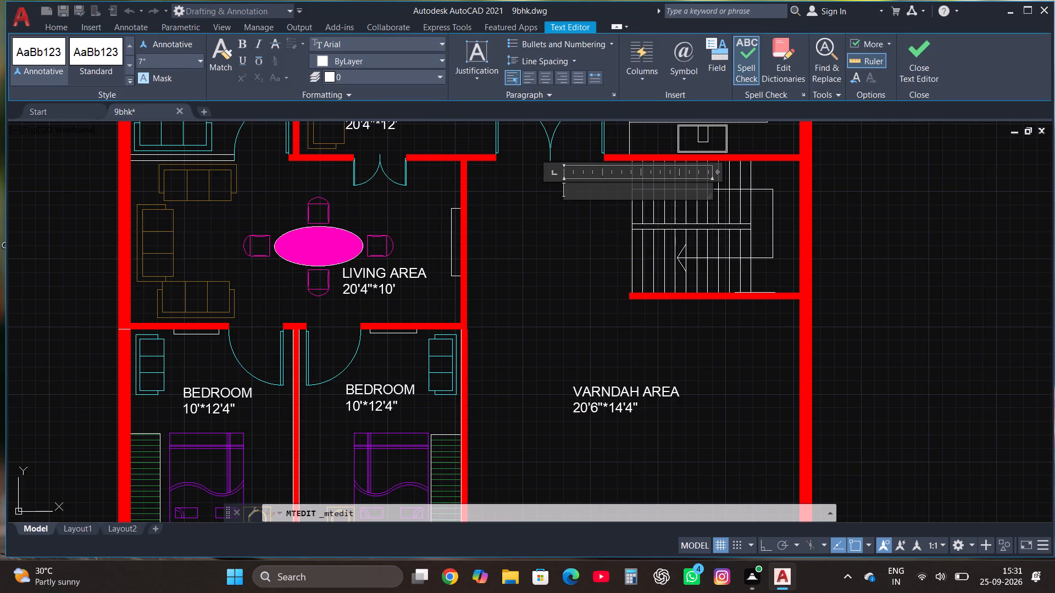
{"action": "type", "text": "UP"}
{"action": "left_click", "coordinate": [913, 43]}
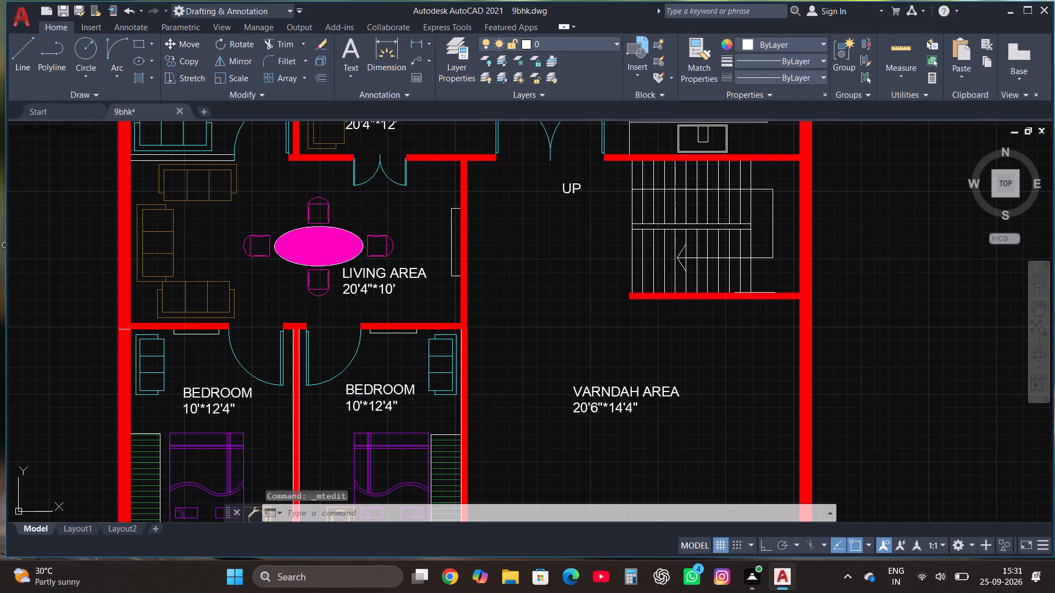
Move the UP label about 2'-6" east so it sits beside the first stair treads.
{"action": "left_click", "coordinate": [563, 187]}
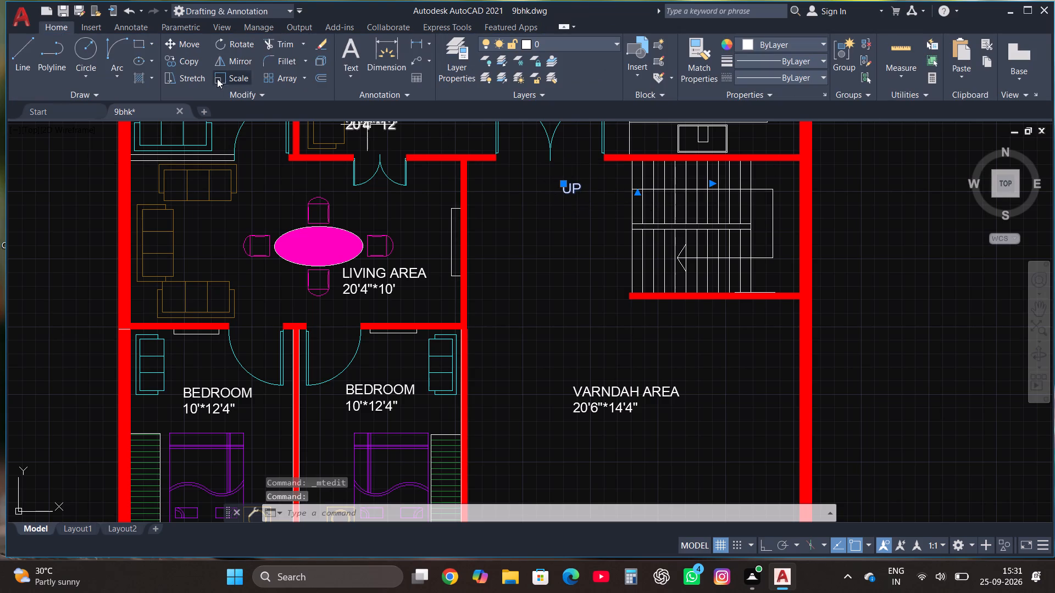
{"action": "left_click", "coordinate": [186, 44]}
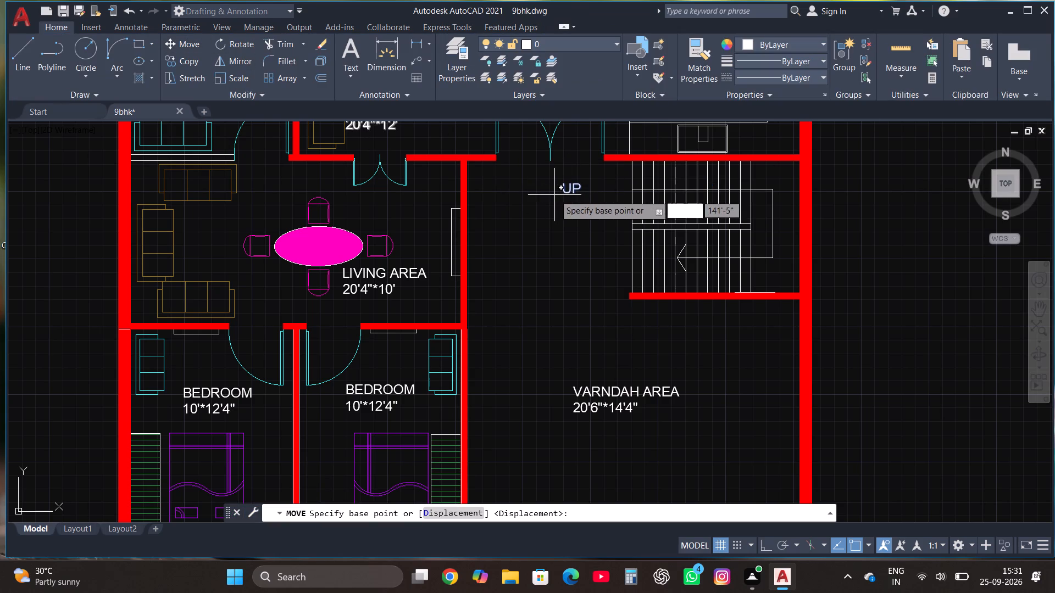
{"action": "left_click", "coordinate": [570, 191]}
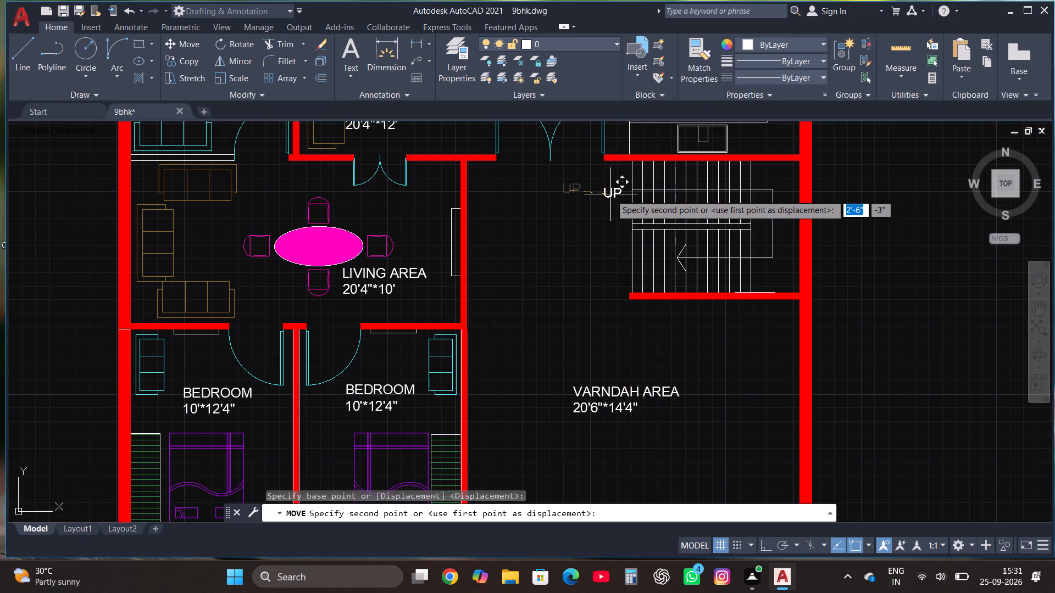
{"action": "left_click", "coordinate": [610, 194]}
{"action": "key", "text": "Escape"}
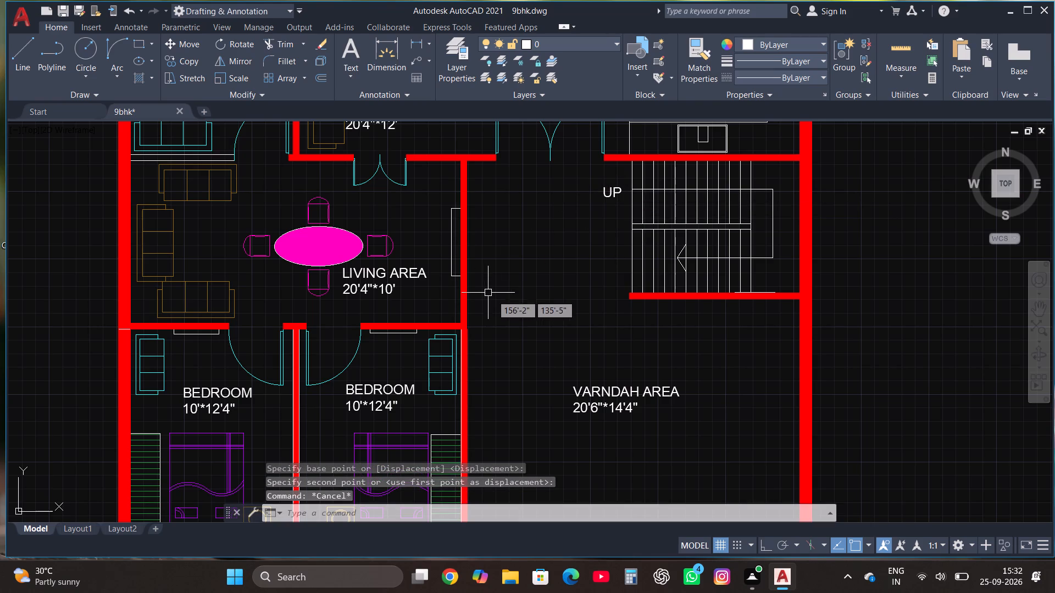
Examine the labels and furniture in all rooms of the floor plan, from the northern bedrooms down to the verandah.
{"action": "scroll", "coordinate": [571, 275], "scroll_direction": "down", "scroll_amount": 2}
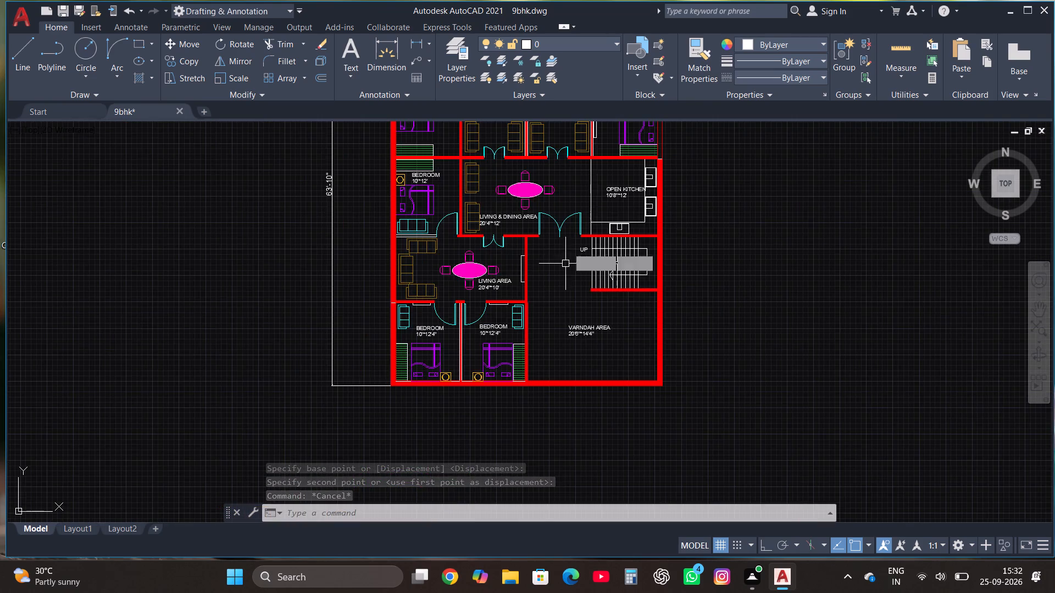
{"action": "scroll", "coordinate": [582, 189], "scroll_direction": "up", "scroll_amount": 2}
{"action": "scroll", "coordinate": [494, 299], "scroll_direction": "down", "scroll_amount": 1}
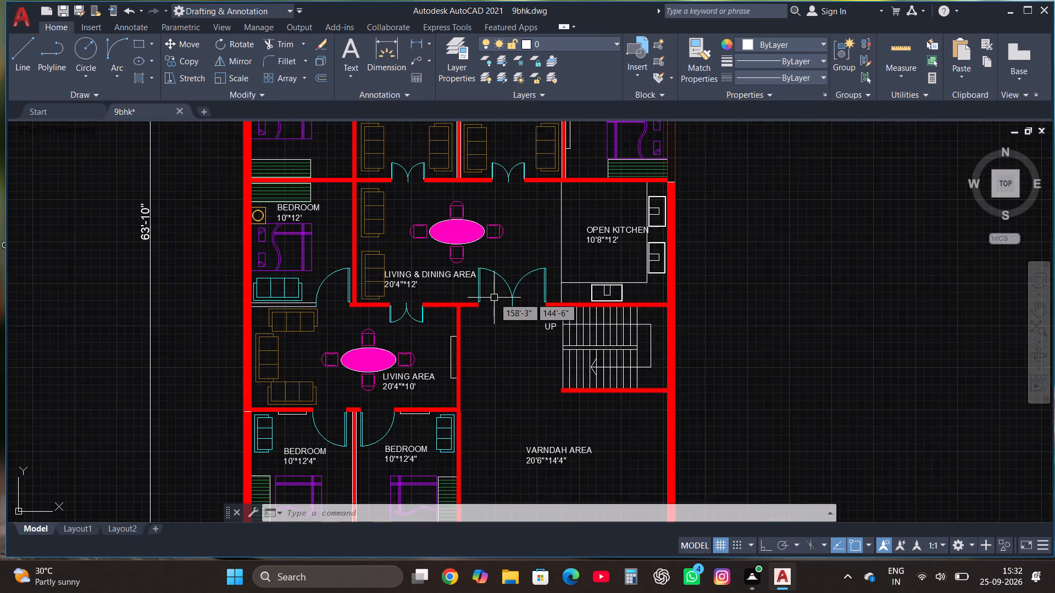
{"action": "scroll", "coordinate": [494, 298], "scroll_direction": "down", "scroll_amount": 2}
{"action": "scroll", "coordinate": [515, 239], "scroll_direction": "up", "scroll_amount": 2}
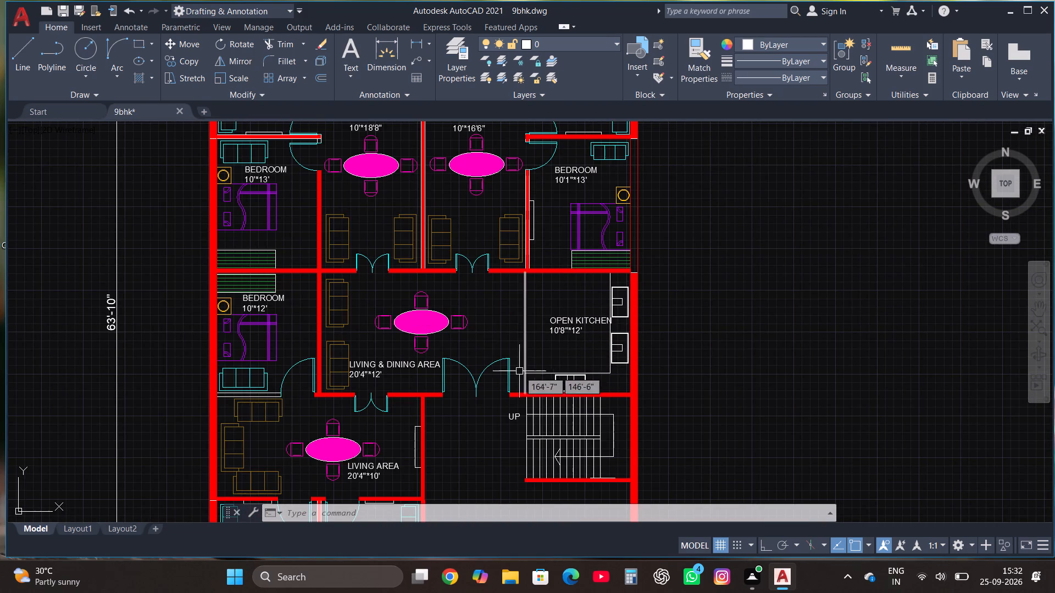
{"action": "scroll", "coordinate": [502, 402], "scroll_direction": "down", "scroll_amount": 1}
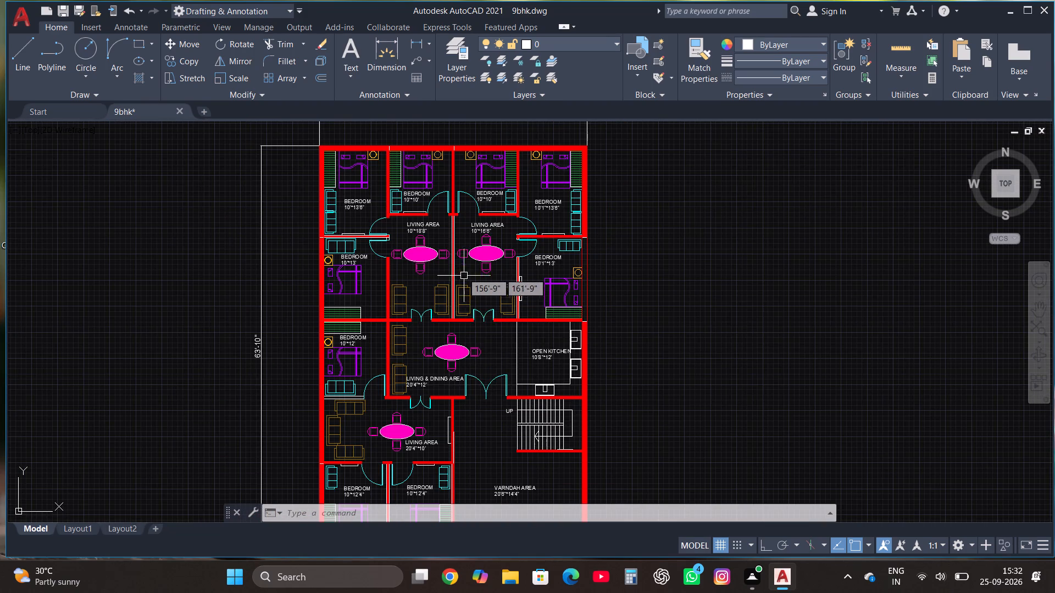
{"action": "scroll", "coordinate": [458, 262], "scroll_direction": "up", "scroll_amount": 1}
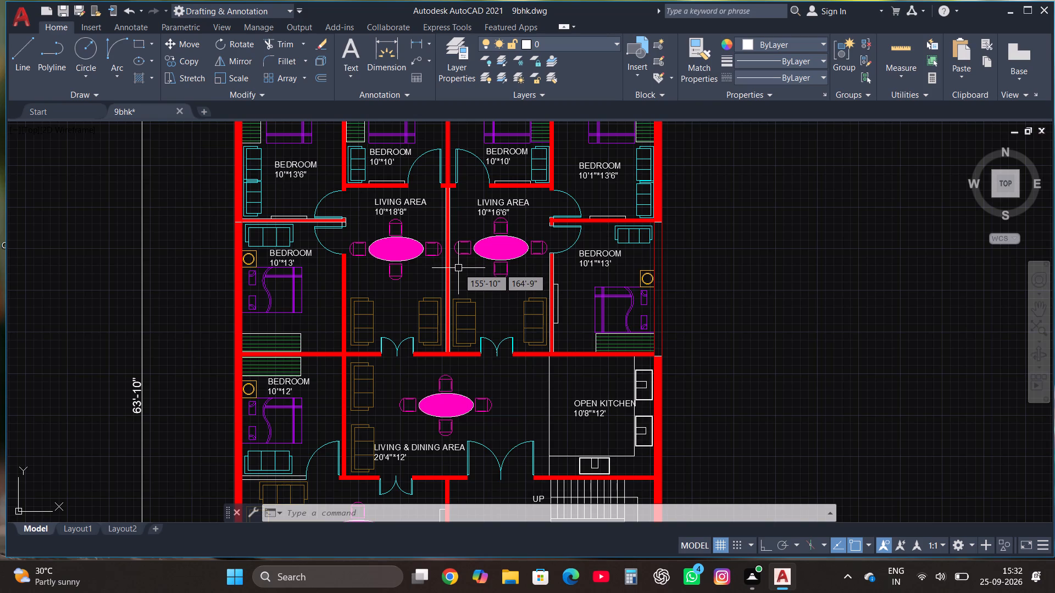
{"action": "scroll", "coordinate": [453, 316], "scroll_direction": "down", "scroll_amount": 3}
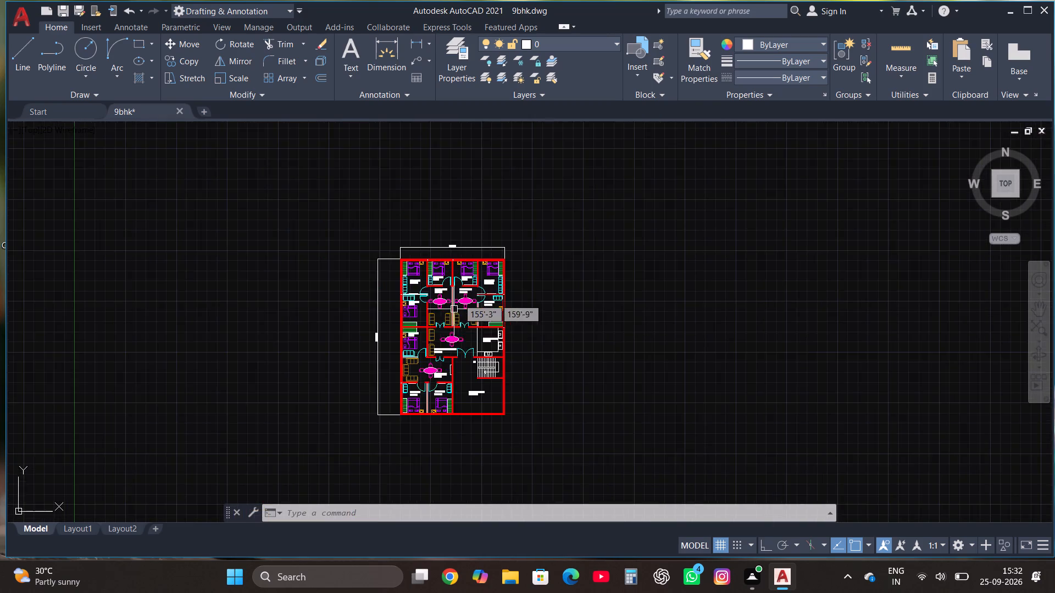
{"action": "scroll", "coordinate": [471, 277], "scroll_direction": "up", "scroll_amount": 3}
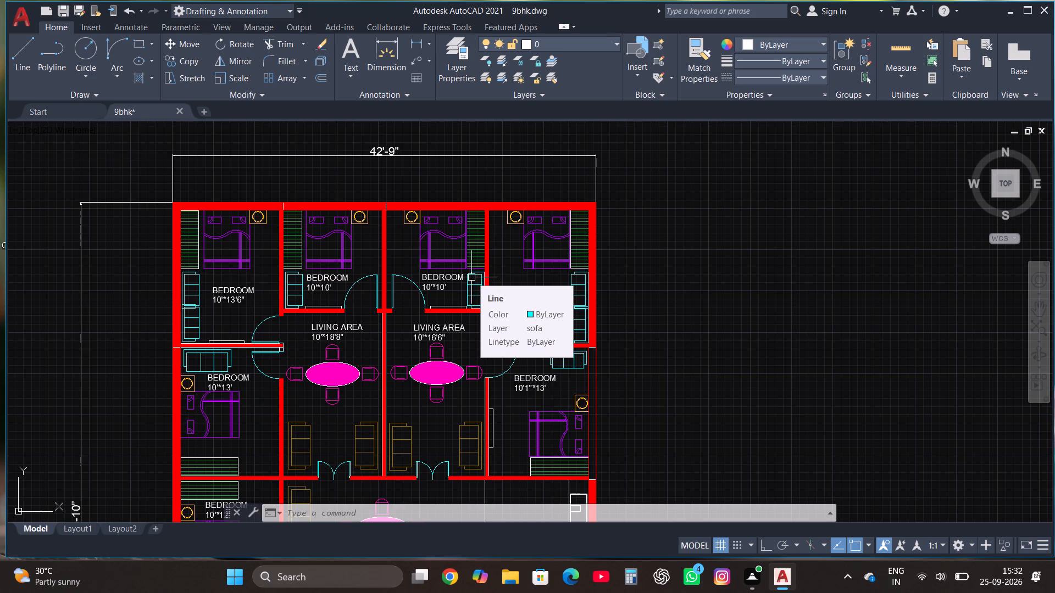
{"action": "scroll", "coordinate": [446, 262], "scroll_direction": "up", "scroll_amount": 1}
{"action": "scroll", "coordinate": [449, 272], "scroll_direction": "down", "scroll_amount": 2}
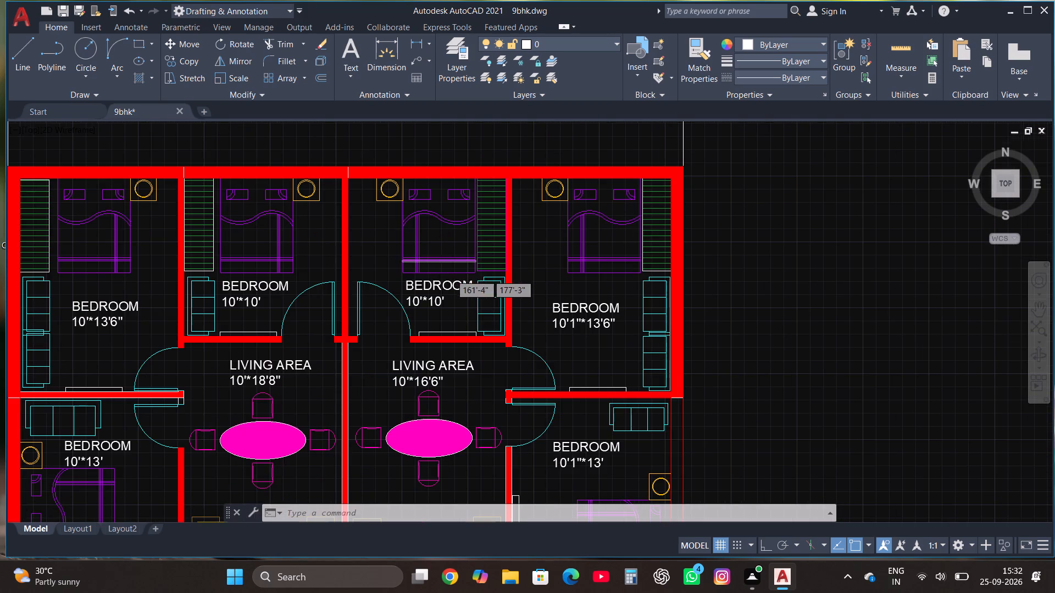
{"action": "scroll", "coordinate": [540, 209], "scroll_direction": "down", "scroll_amount": 1}
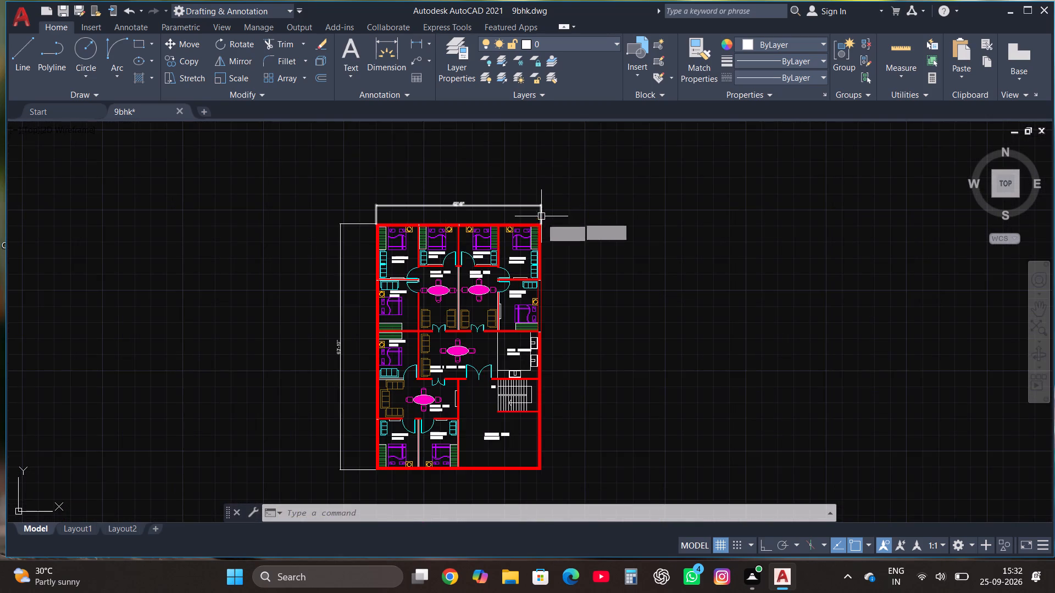
{"action": "scroll", "coordinate": [542, 243], "scroll_direction": "down", "scroll_amount": 1}
{"action": "scroll", "coordinate": [526, 392], "scroll_direction": "up", "scroll_amount": 2}
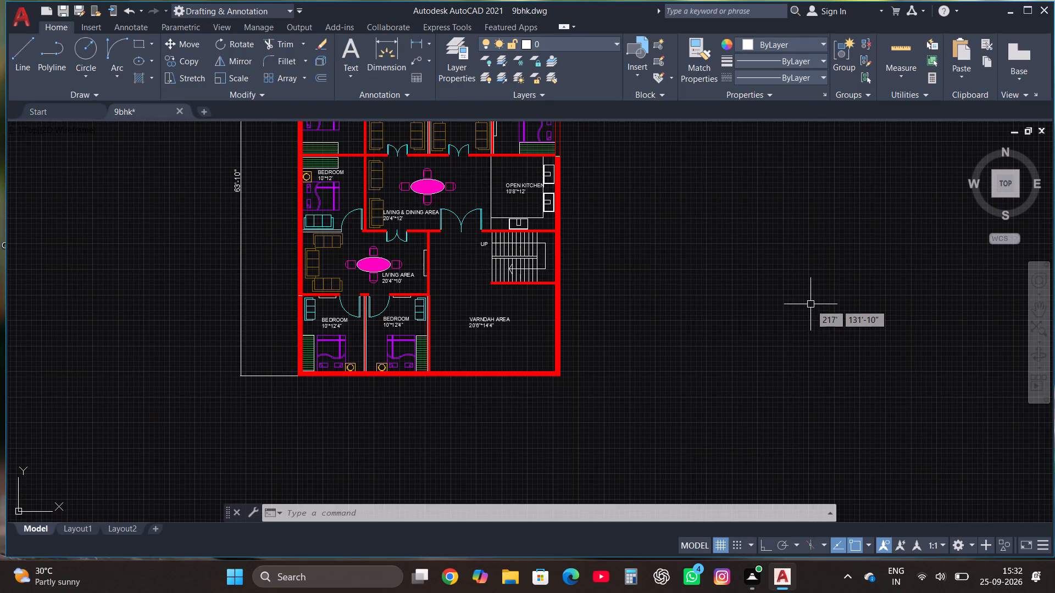
Add the multiline text title GROUND FLOOR PLAN below the plan's south wall.
{"action": "scroll", "coordinate": [675, 204], "scroll_direction": "down", "scroll_amount": 1}
{"action": "scroll", "coordinate": [508, 360], "scroll_direction": "up", "scroll_amount": 2}
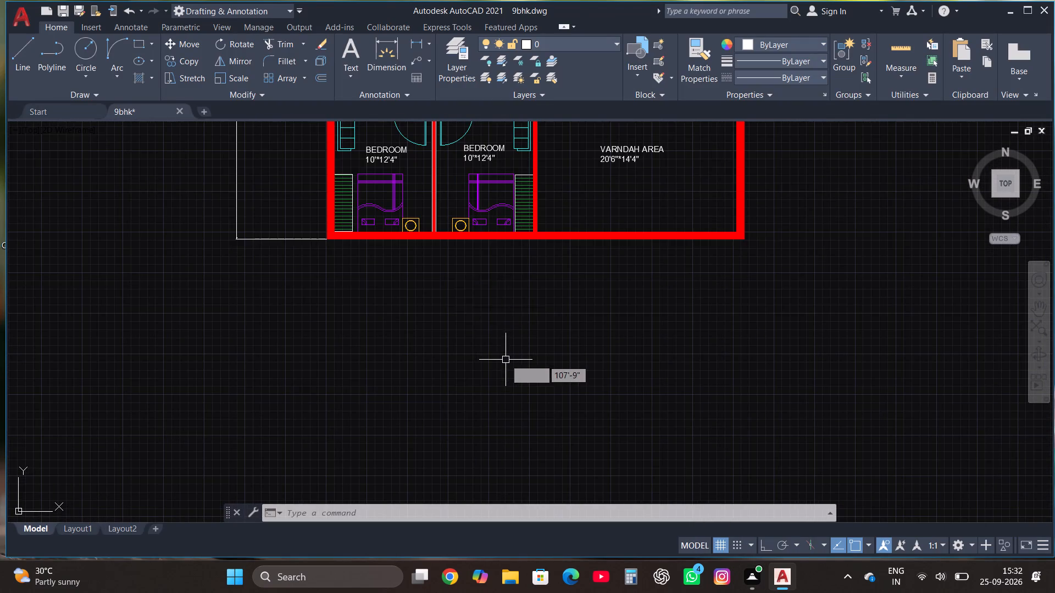
{"action": "left_click", "coordinate": [351, 49]}
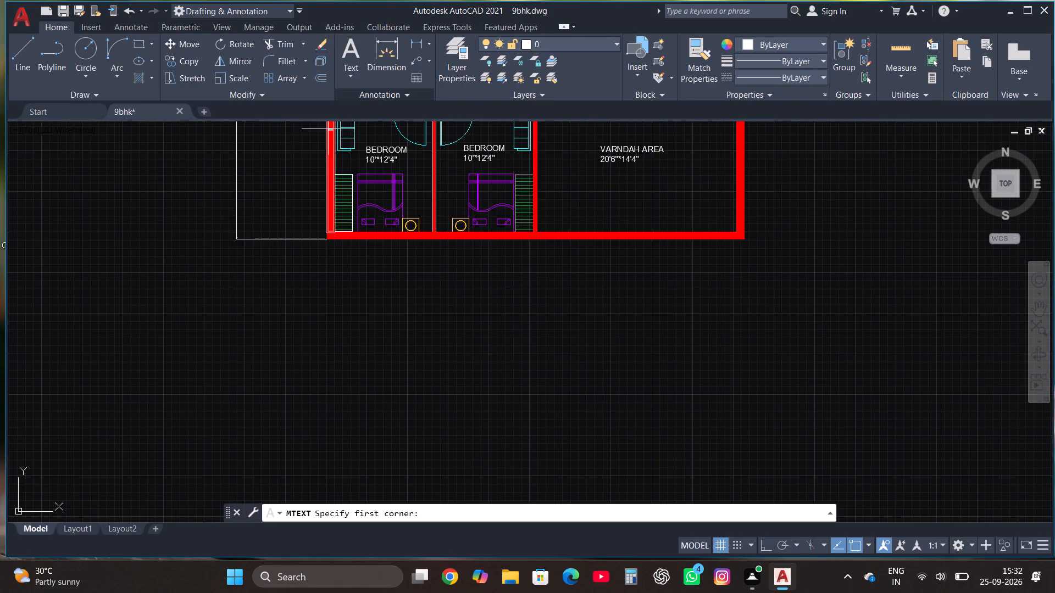
{"action": "left_click", "coordinate": [394, 333]}
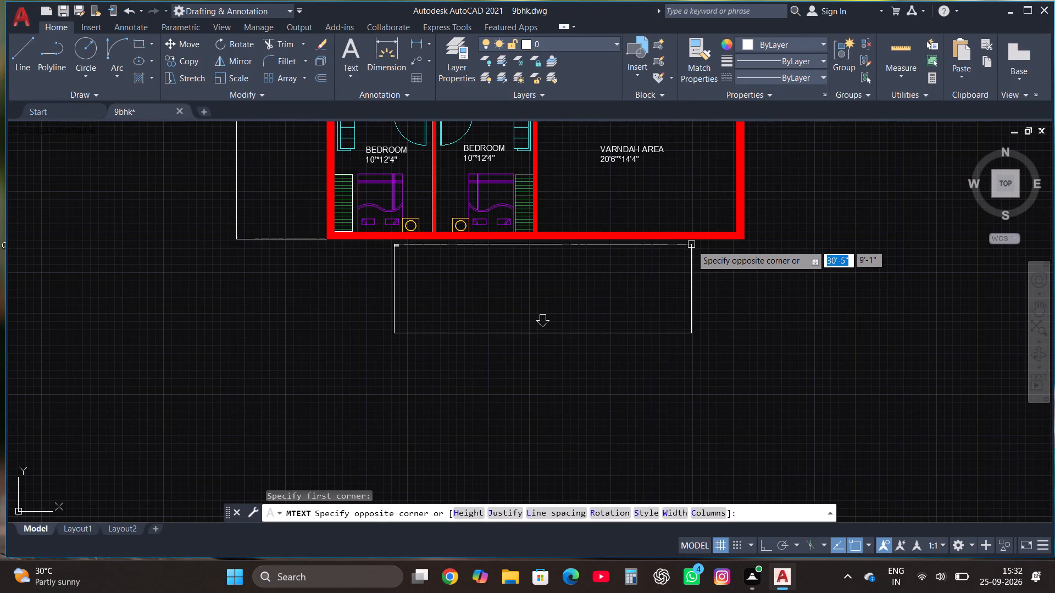
{"action": "left_click", "coordinate": [677, 269]}
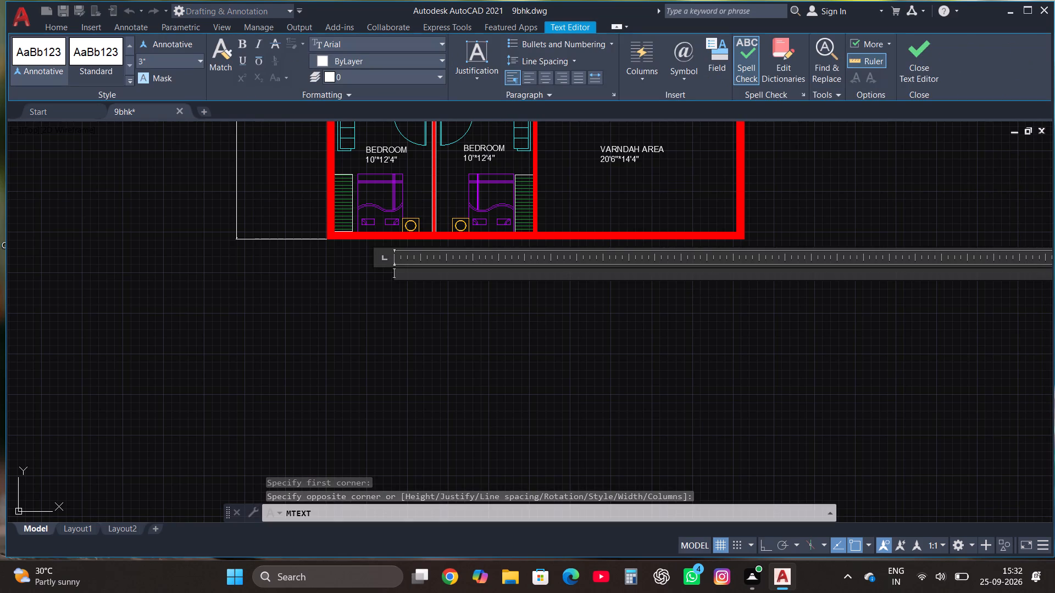
{"action": "type", "text": "GROUND FLOOR"}
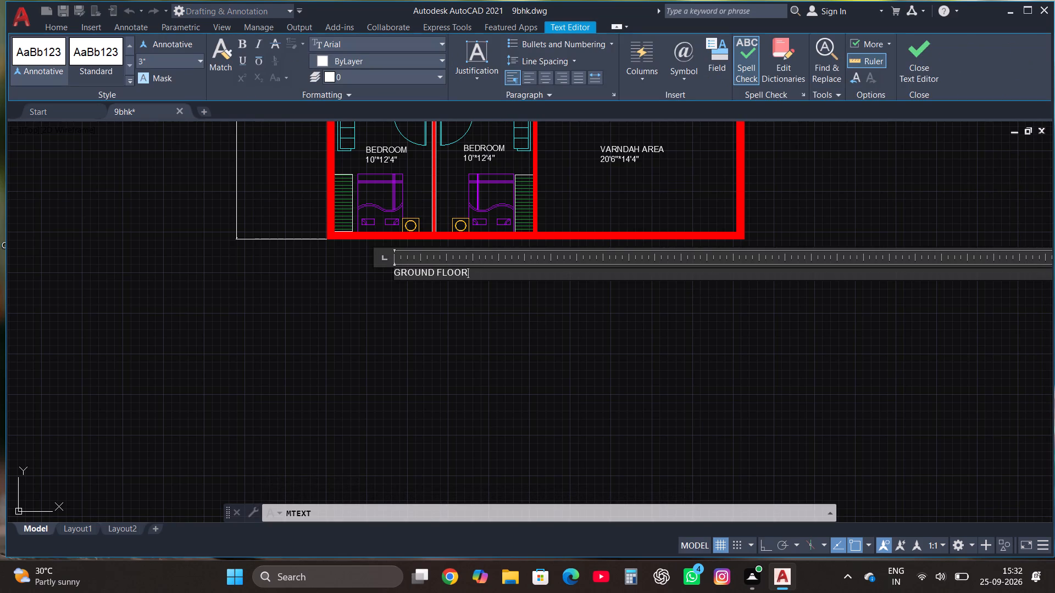
{"action": "key", "text": "space"}
{"action": "type", "text": "PLAN"}
{"action": "left_click", "coordinate": [912, 51]}
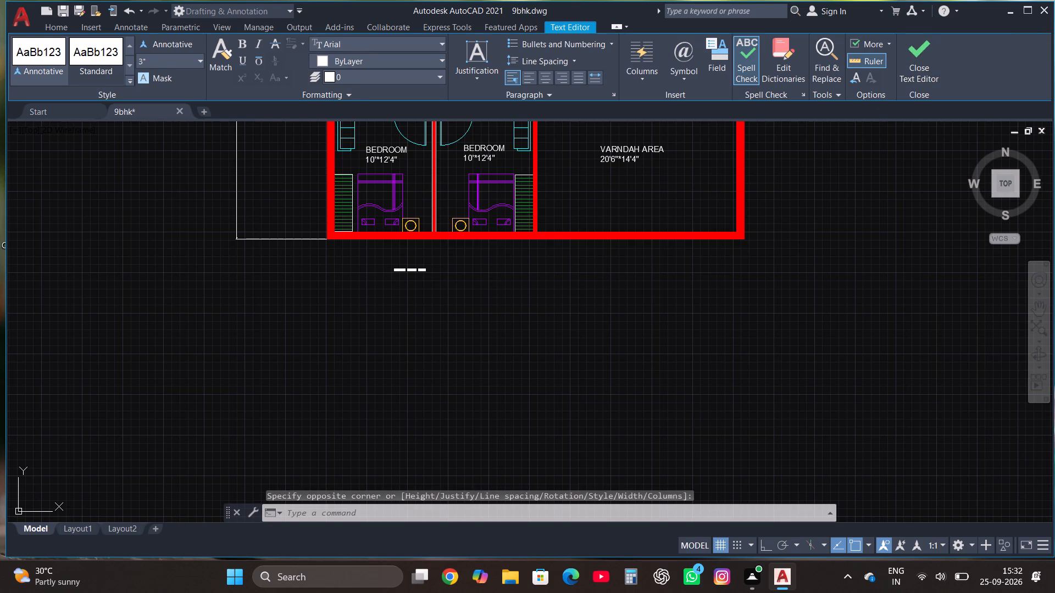
Scale up the GROUND FLOOR PLAN title by a factor of about 8.
{"action": "left_click", "coordinate": [403, 272]}
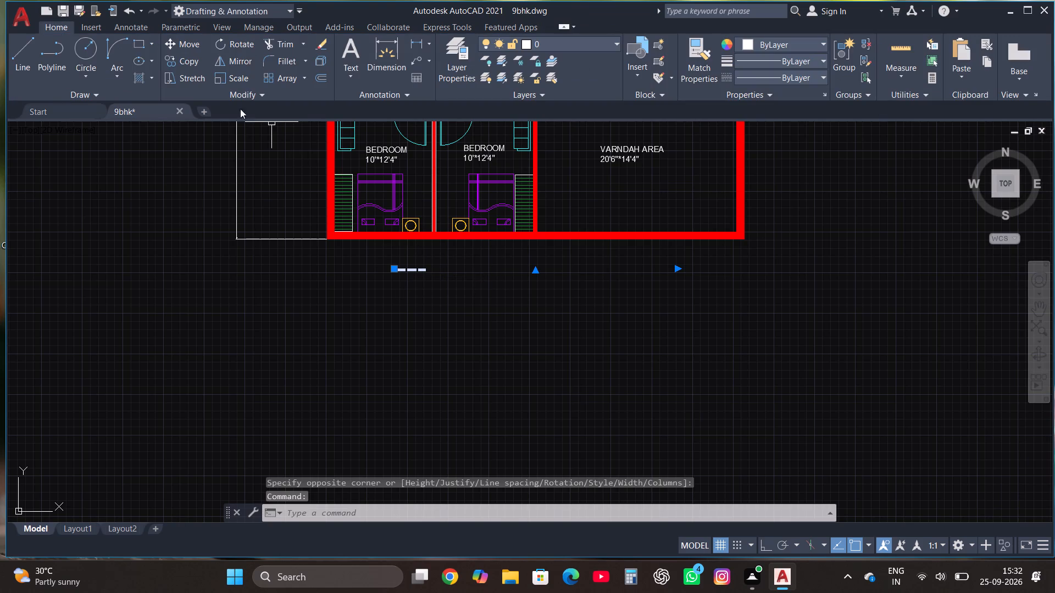
{"action": "left_click", "coordinate": [236, 74]}
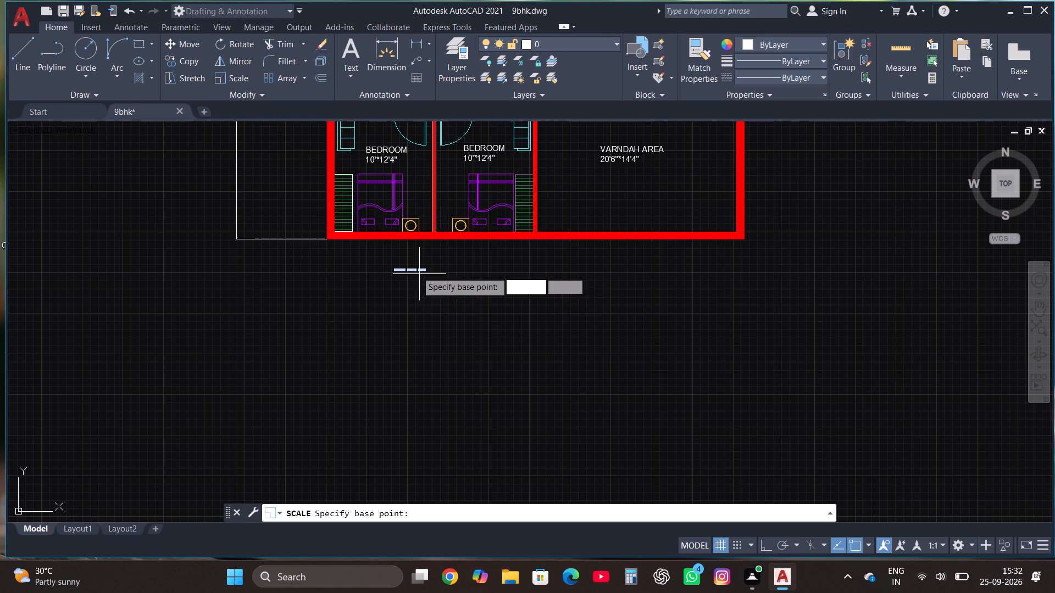
{"action": "left_click", "coordinate": [406, 274]}
{"action": "scroll", "coordinate": [385, 277], "scroll_direction": "down", "scroll_amount": 2}
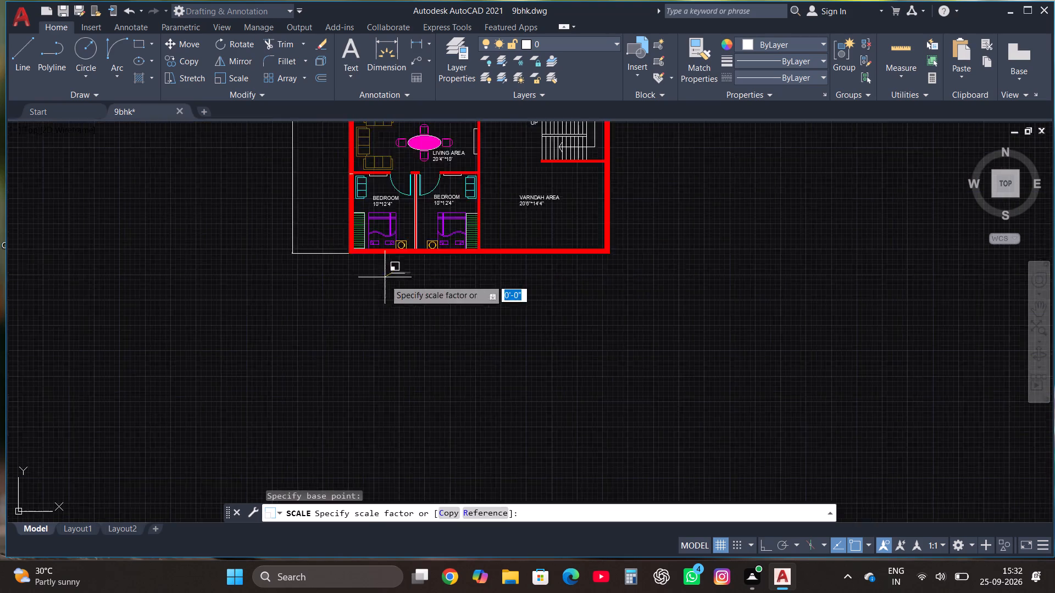
{"action": "left_click", "coordinate": [842, 295]}
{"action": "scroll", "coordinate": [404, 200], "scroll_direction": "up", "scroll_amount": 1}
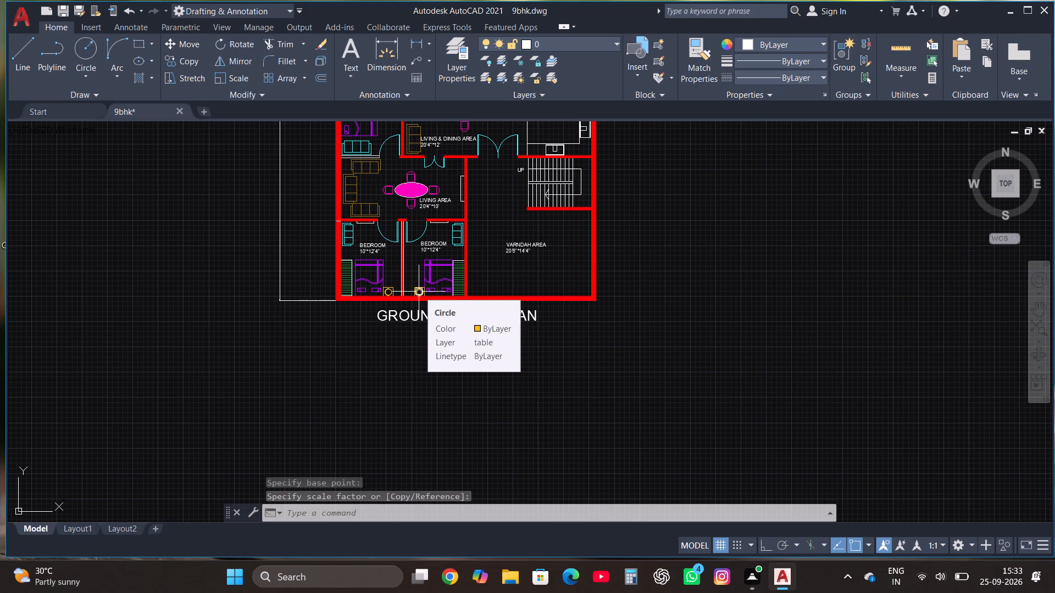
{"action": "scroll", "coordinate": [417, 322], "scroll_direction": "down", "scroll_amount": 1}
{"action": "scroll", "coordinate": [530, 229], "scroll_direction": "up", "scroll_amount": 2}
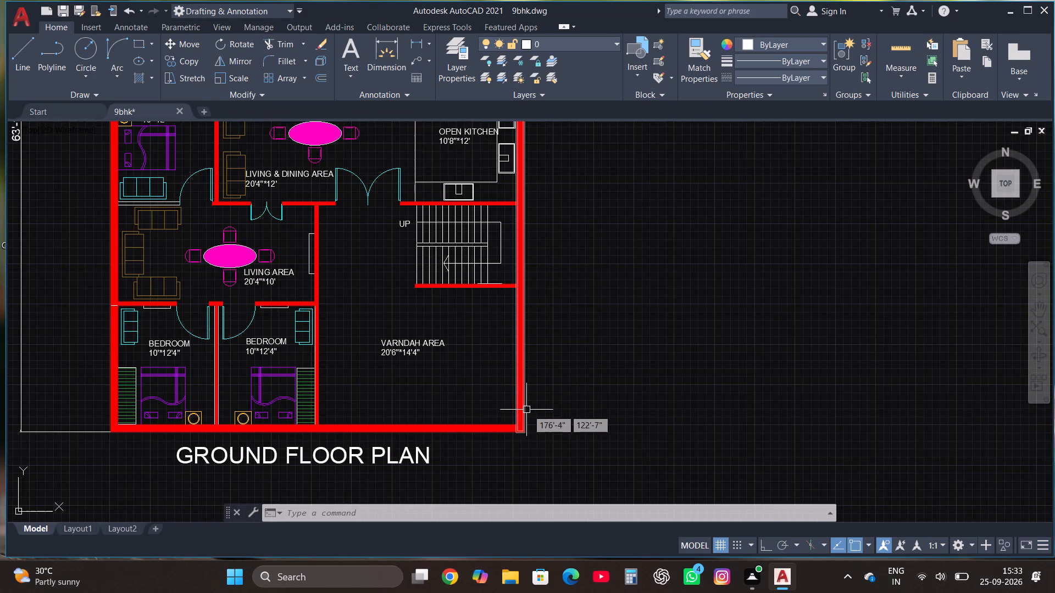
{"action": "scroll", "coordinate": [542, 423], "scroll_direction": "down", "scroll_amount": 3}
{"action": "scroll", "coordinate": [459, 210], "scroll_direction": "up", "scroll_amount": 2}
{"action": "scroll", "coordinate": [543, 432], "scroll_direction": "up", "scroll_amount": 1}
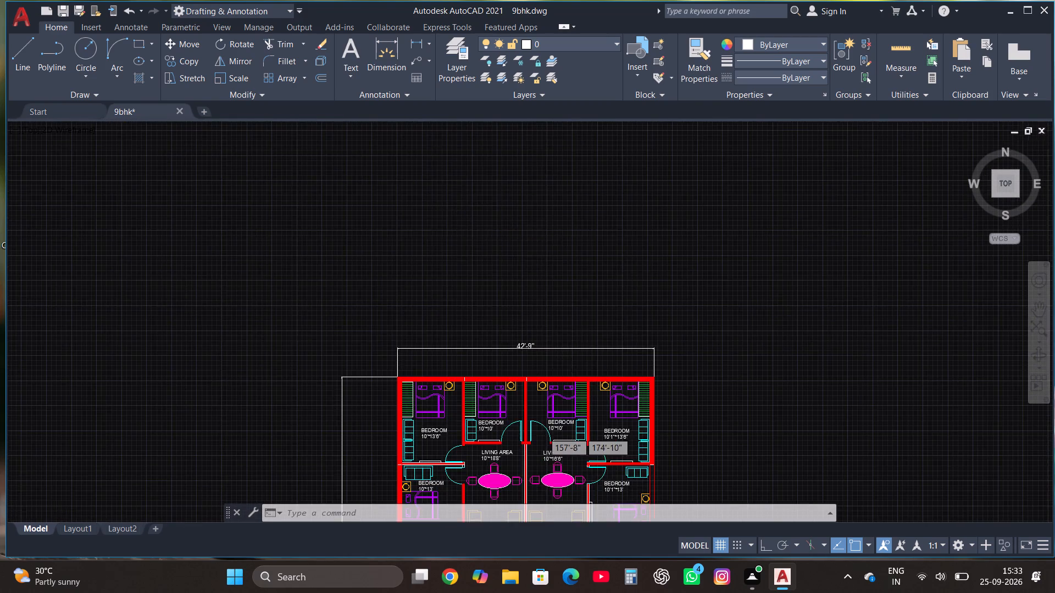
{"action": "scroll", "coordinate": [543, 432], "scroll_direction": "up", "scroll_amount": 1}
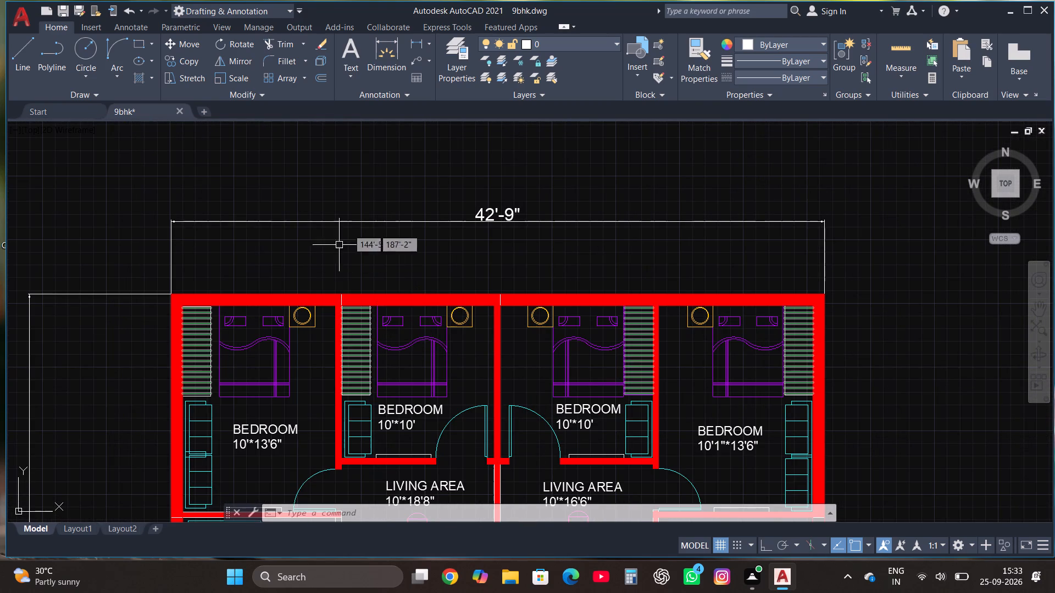
Save the finished floor plan drawing under its existing file name.
{"action": "scroll", "coordinate": [385, 176], "scroll_direction": "down", "scroll_amount": 4}
{"action": "scroll", "coordinate": [437, 253], "scroll_direction": "up", "scroll_amount": 2}
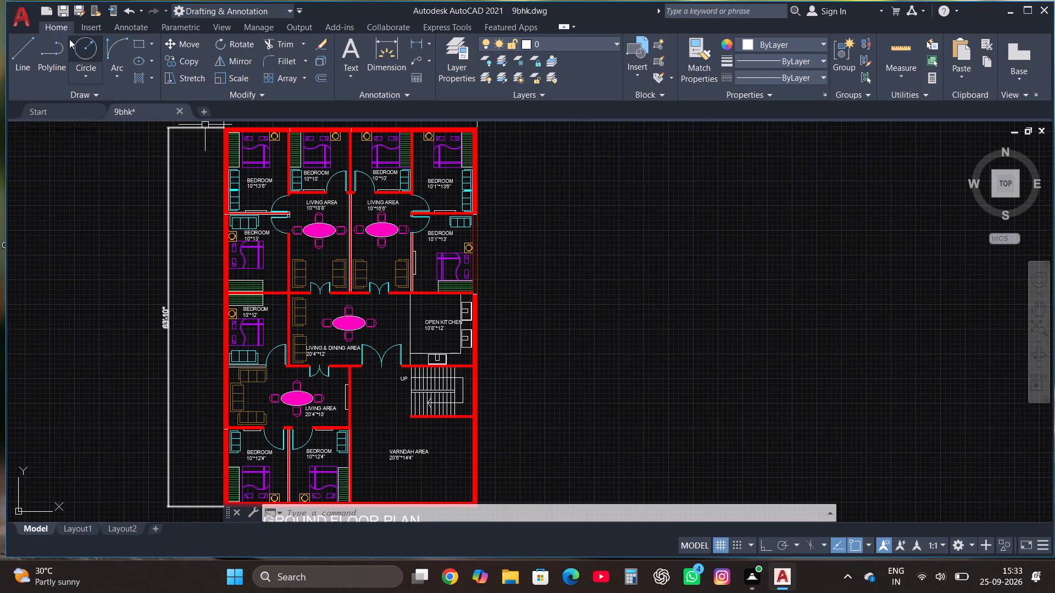
{"action": "key", "text": "ctrl+s"}
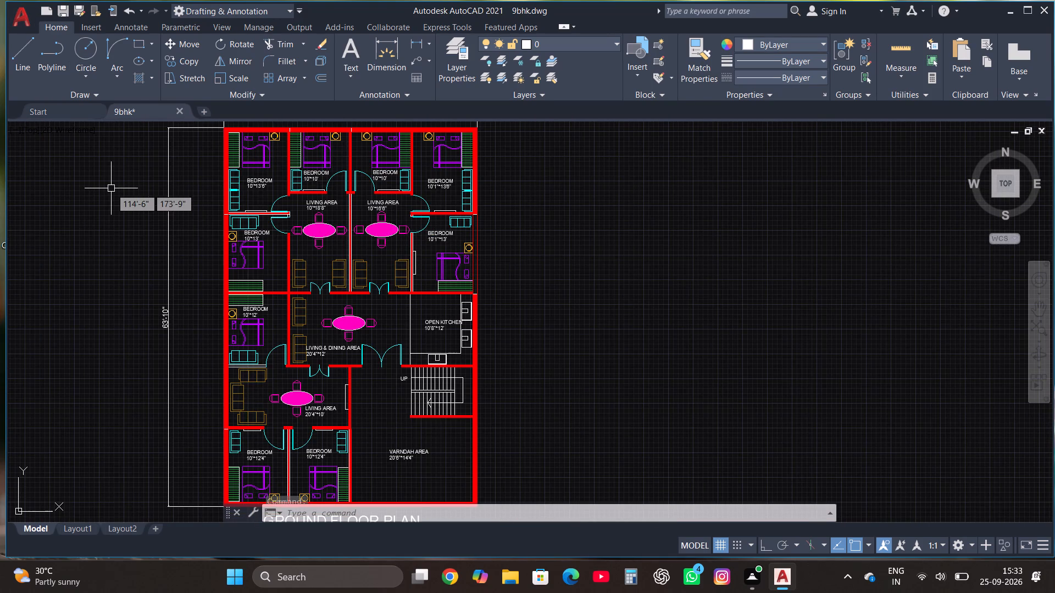
{"action": "left_click", "coordinate": [16, 16]}
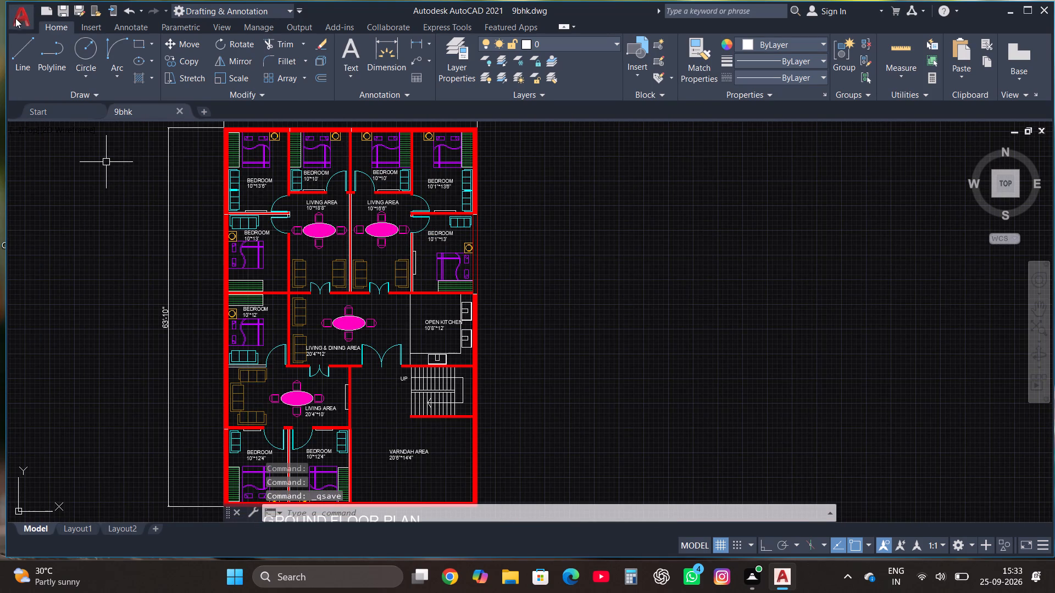
{"action": "left_click", "coordinate": [63, 152]}
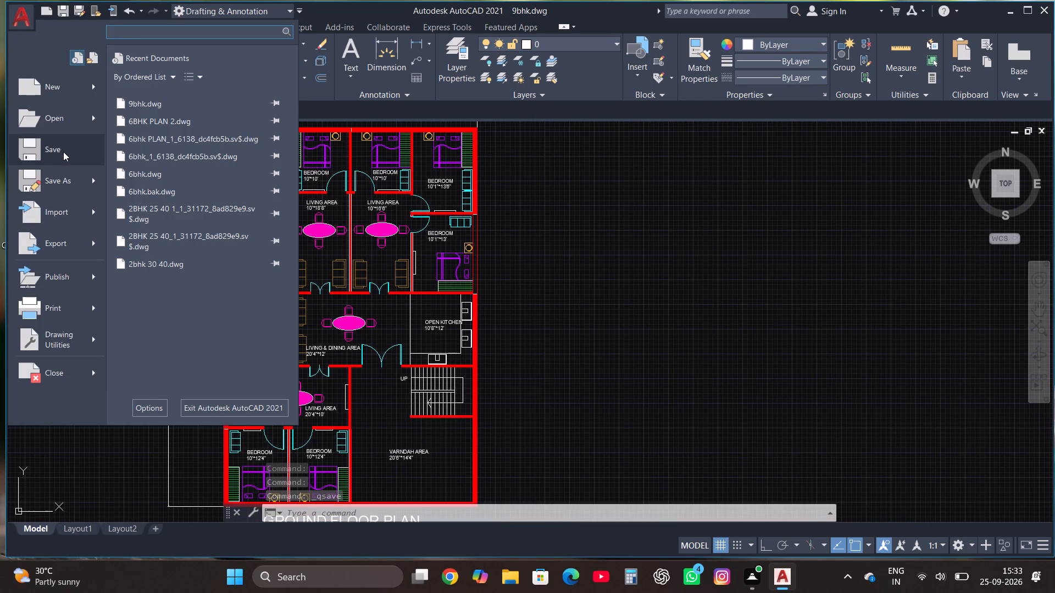
Set up a plot using the previous plot settings and the AutoCAD PDF (General Documentation).pc3 plotter, and apply it to the layout.
{"action": "left_click", "coordinate": [21, 14]}
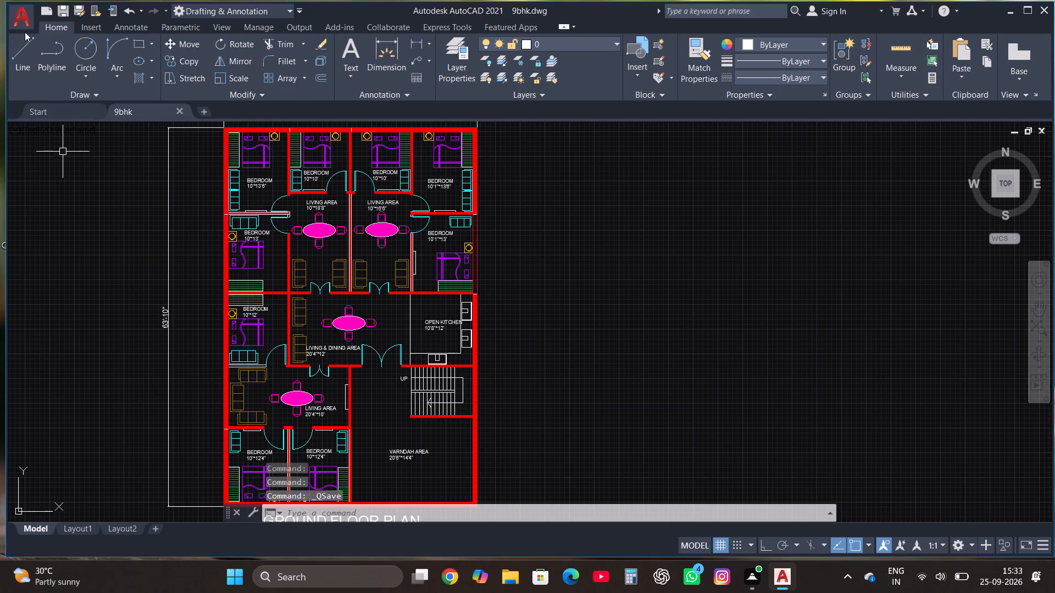
{"action": "left_click", "coordinate": [65, 312]}
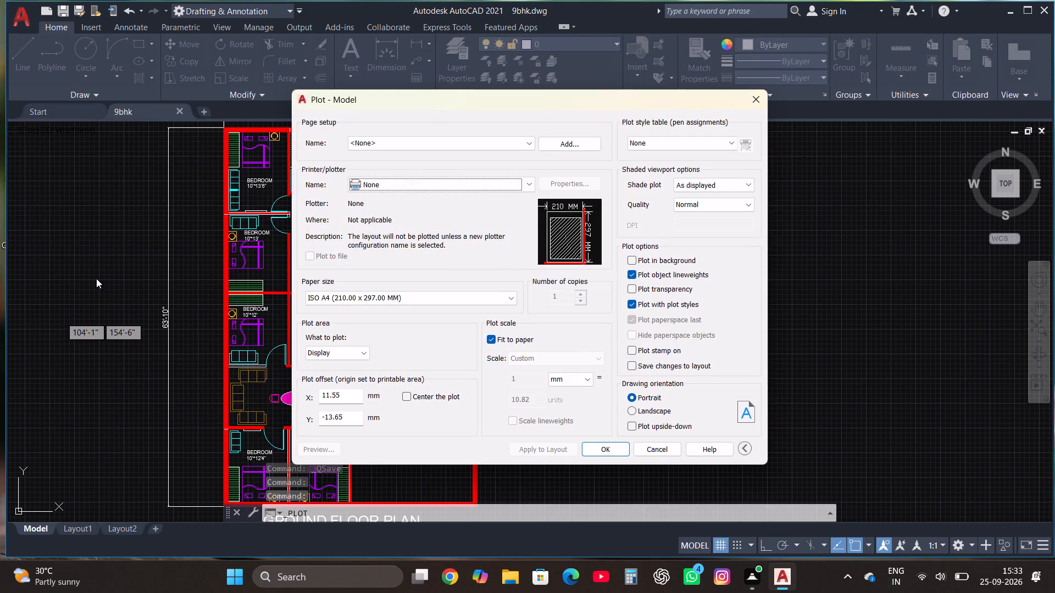
{"action": "left_click", "coordinate": [459, 144]}
{"action": "left_click", "coordinate": [453, 166]}
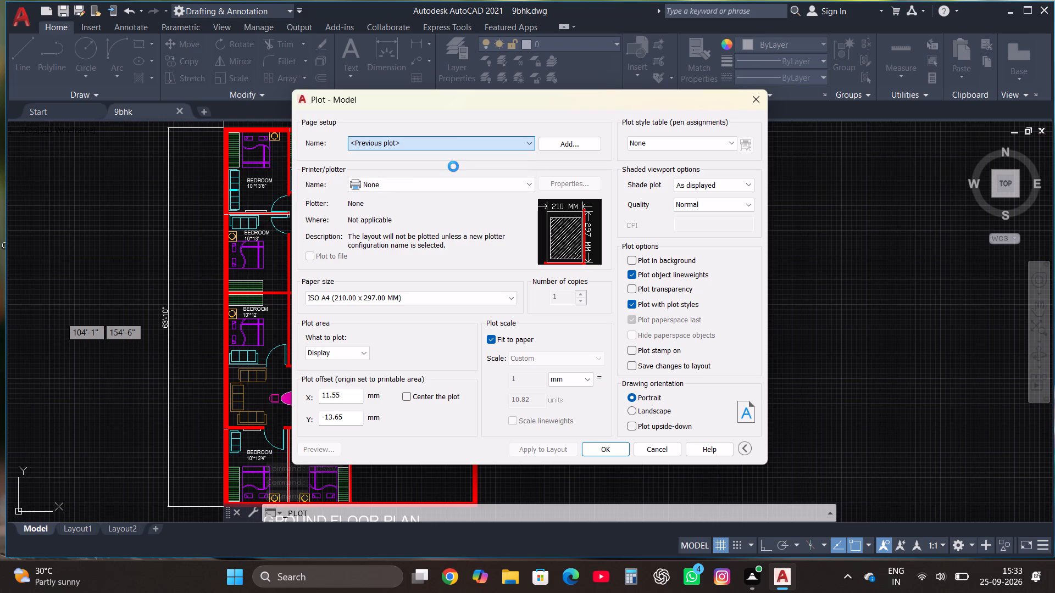
{"action": "left_click", "coordinate": [447, 186]}
{"action": "left_click", "coordinate": [440, 236]}
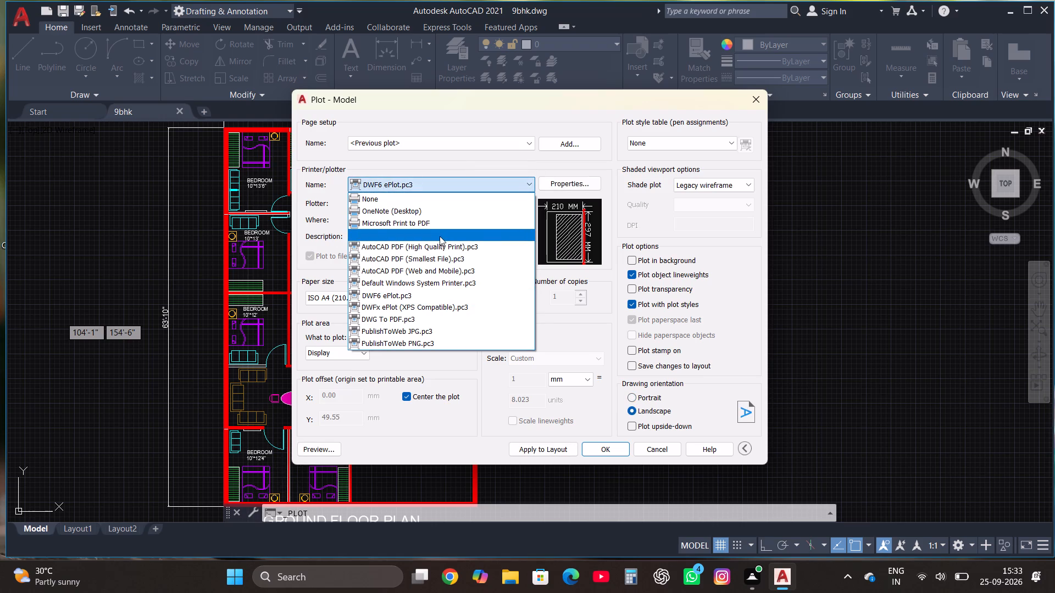
{"action": "left_click", "coordinate": [533, 451]}
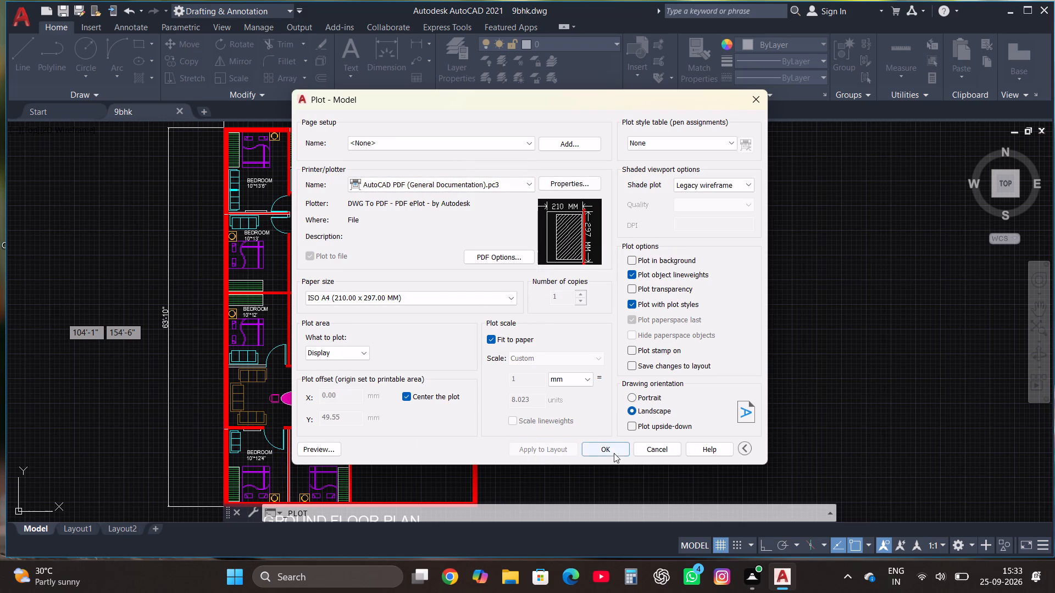
Plot the floor plan to 9bhk-Model.pdf in the Downloads folder and close the resulting PDF.
{"action": "left_click", "coordinate": [613, 453]}
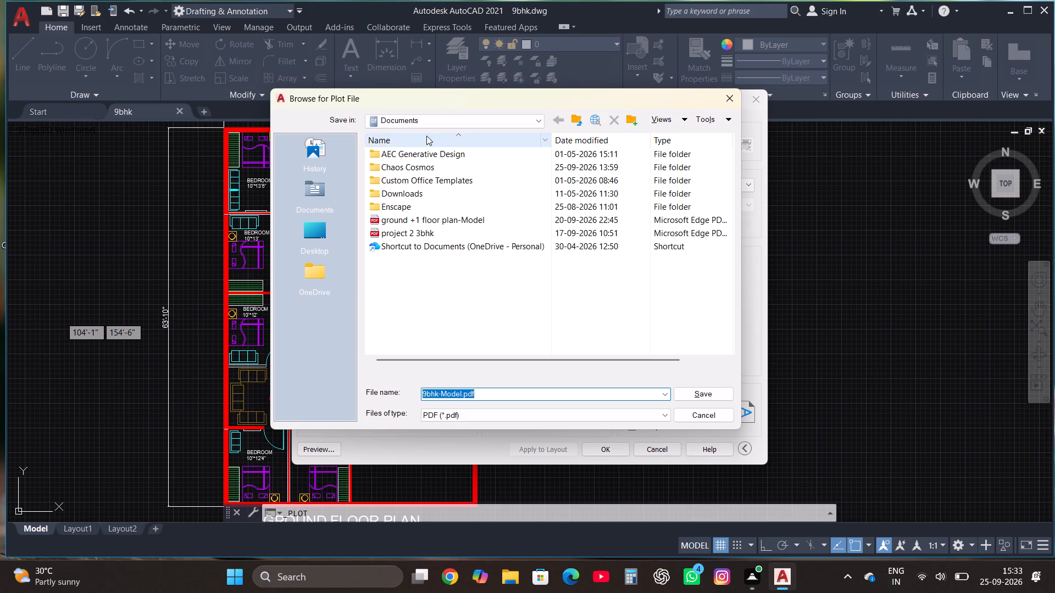
{"action": "left_click", "coordinate": [423, 119]}
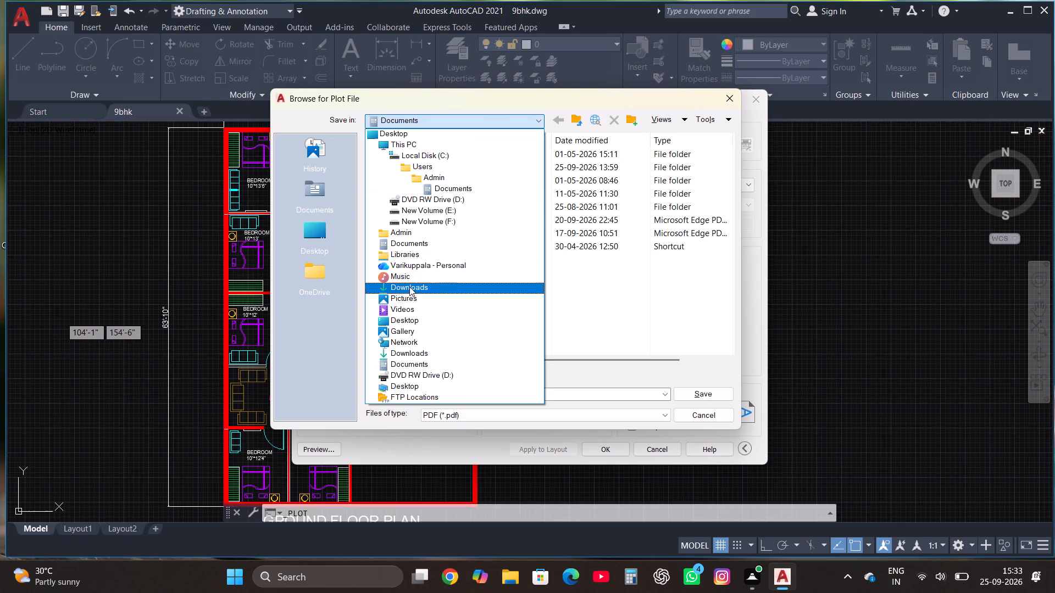
{"action": "left_click", "coordinate": [410, 289]}
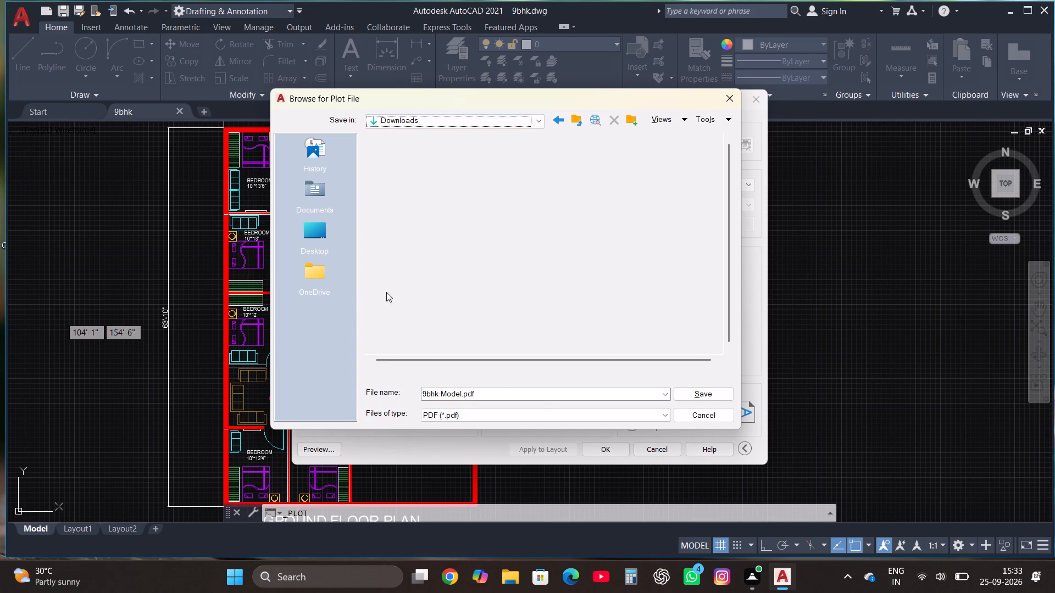
{"action": "left_click", "coordinate": [684, 399]}
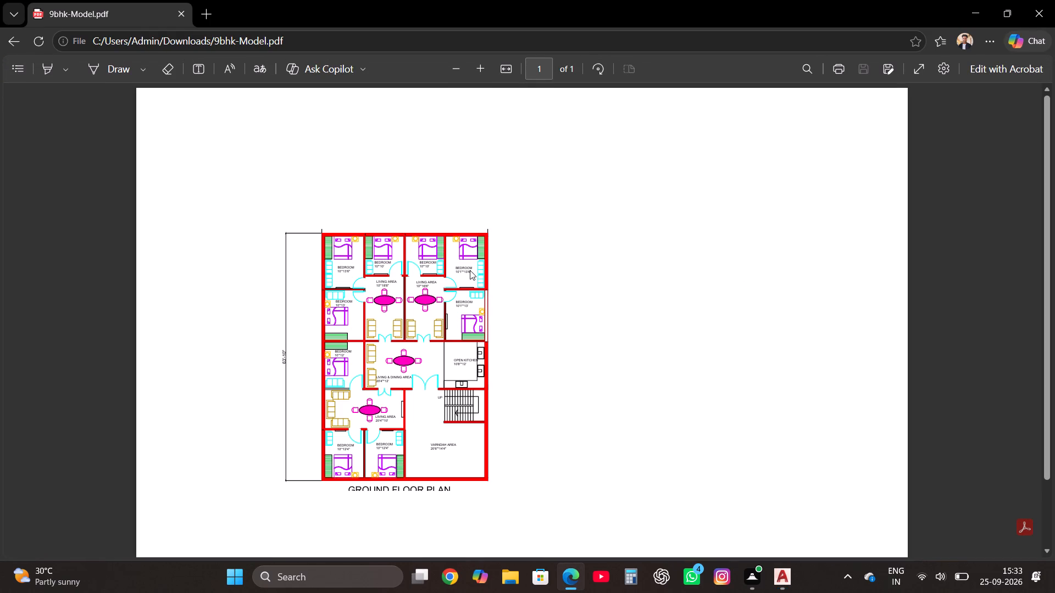
{"action": "left_click", "coordinate": [1030, 12]}
Export the drawing in DWF format as 9bhk.dwf in the Downloads folder.
{"action": "left_click", "coordinate": [20, 17]}
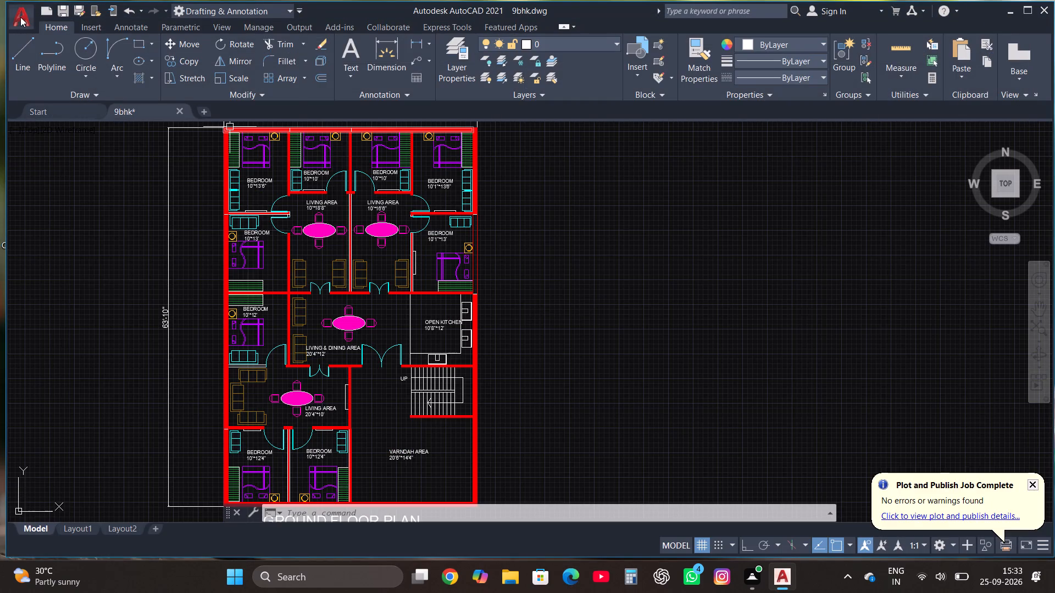
{"action": "left_click", "coordinate": [54, 245]}
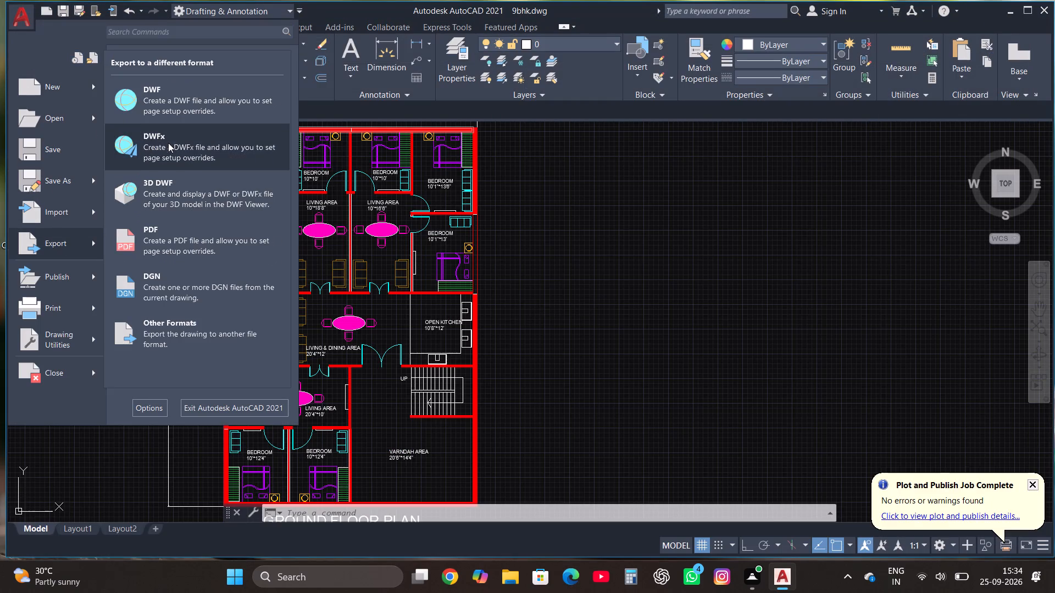
{"action": "left_click", "coordinate": [169, 96]}
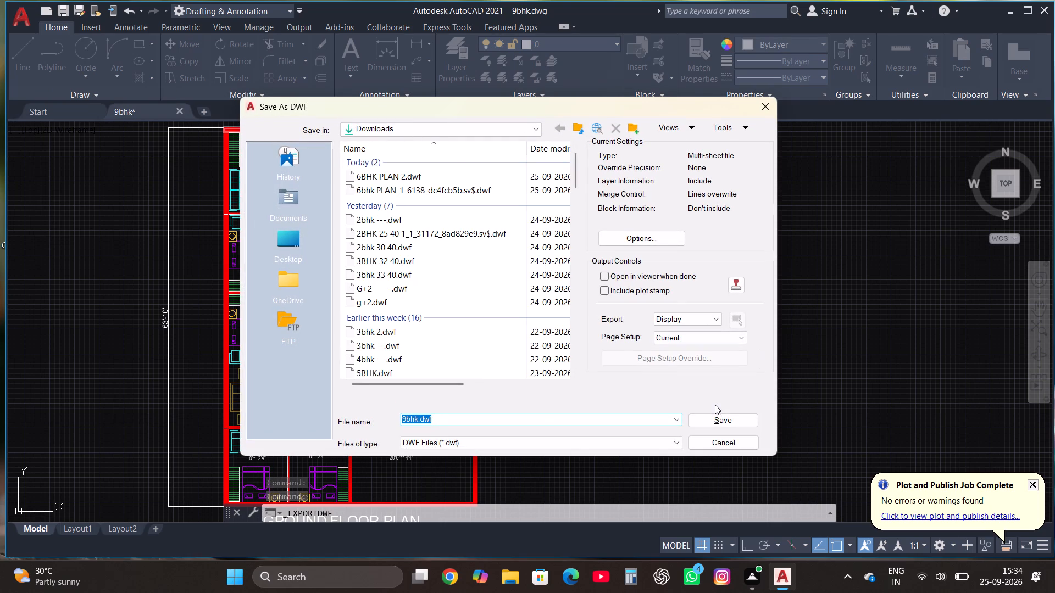
{"action": "left_click", "coordinate": [715, 420]}
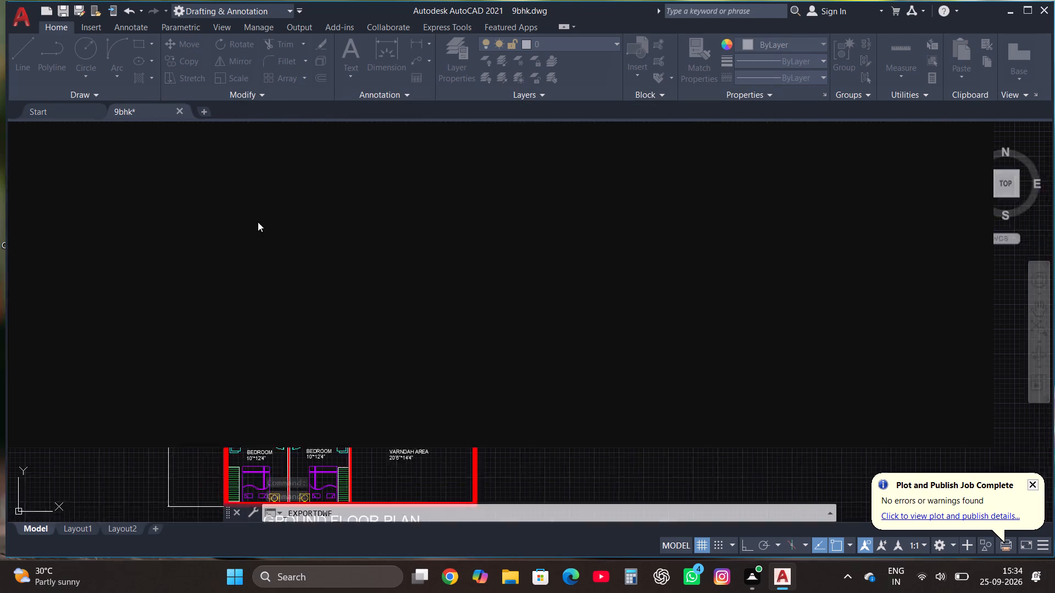